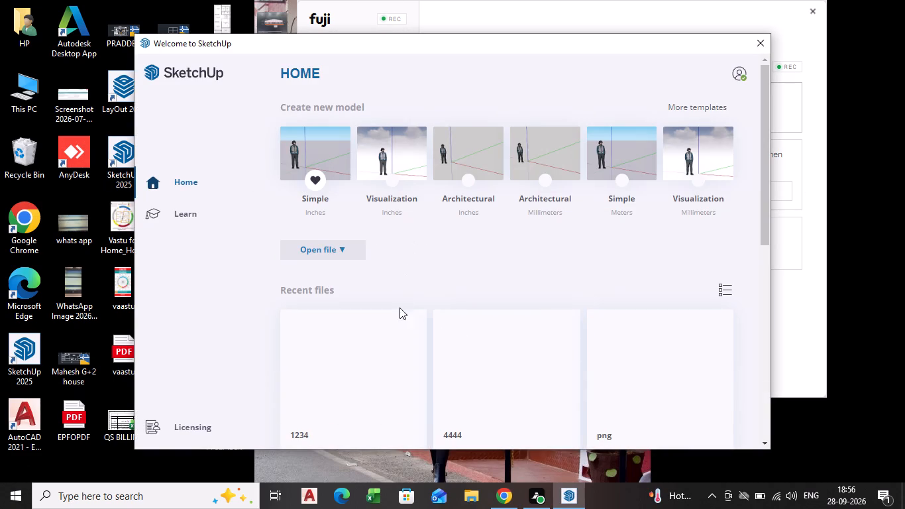
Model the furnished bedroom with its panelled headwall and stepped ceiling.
Look through the recent SketchUp files and the new-model templates to find a model to work on.
scroll(399, 321, "down", 1)
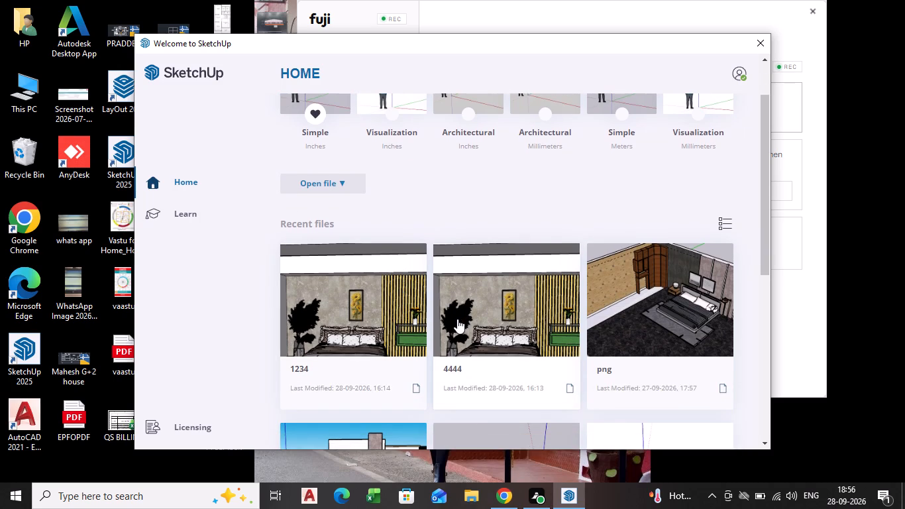
scroll(455, 319, "down", 2)
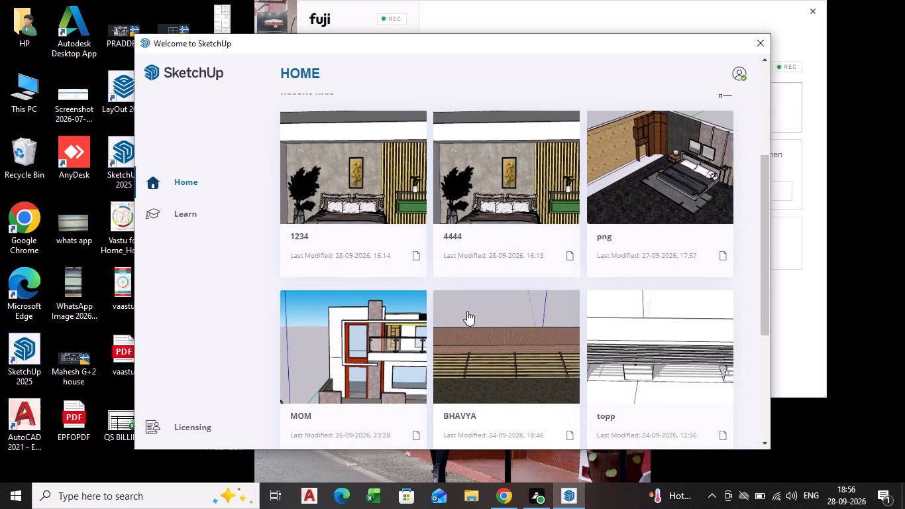
scroll(649, 217, "up", 2)
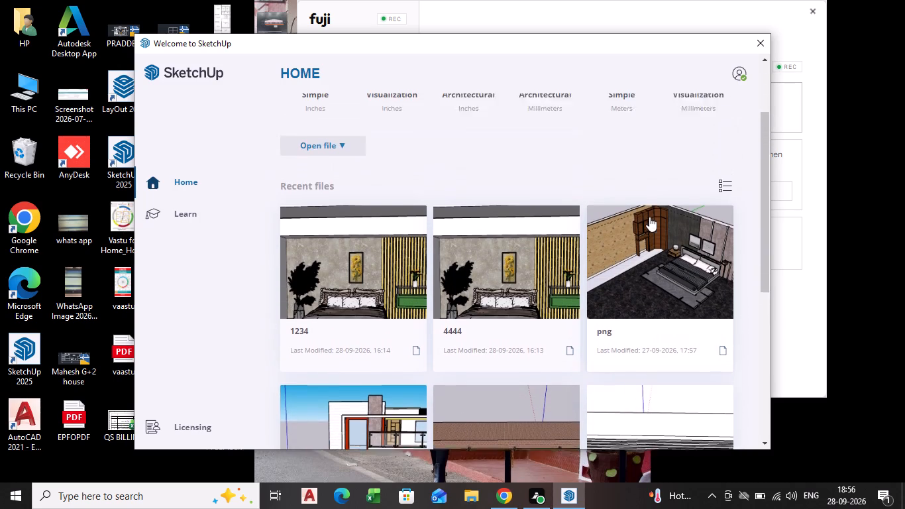
scroll(649, 219, "down", 5)
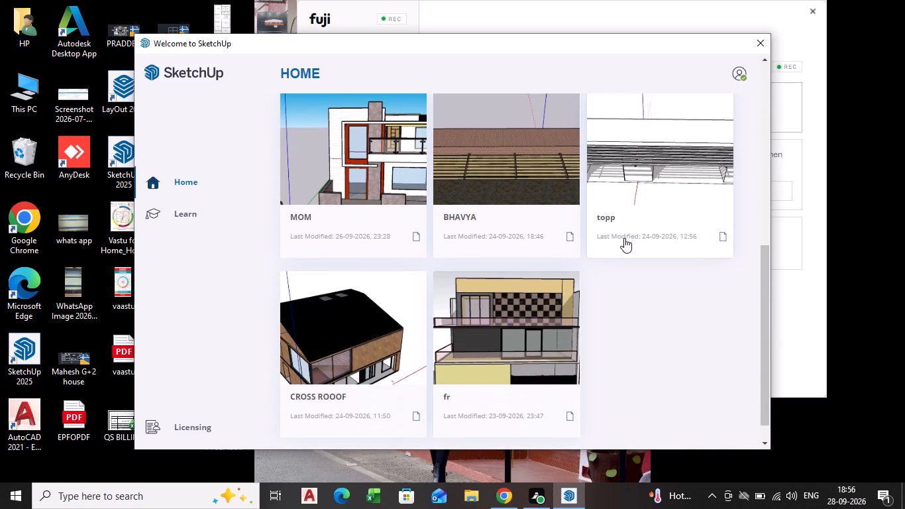
scroll(623, 238, "down", 6)
scroll(465, 275, "up", 4)
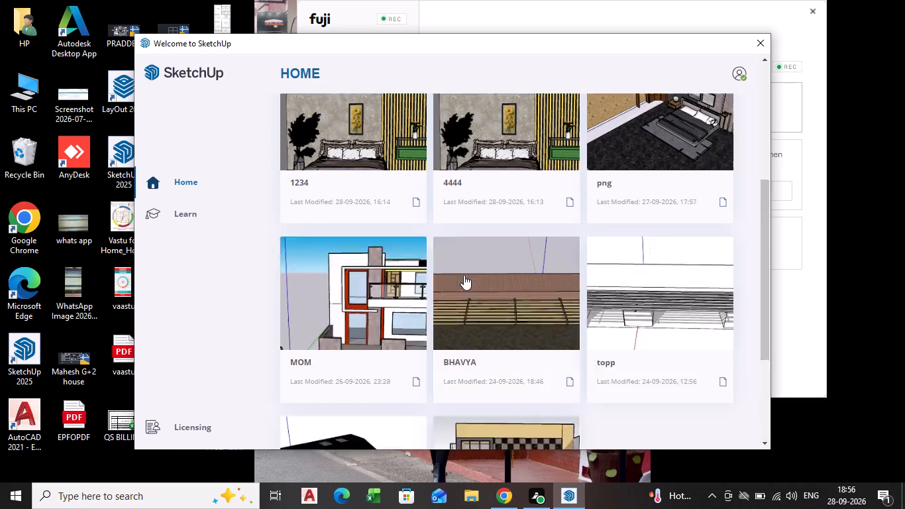
scroll(464, 275, "up", 4)
scroll(368, 290, "up", 4)
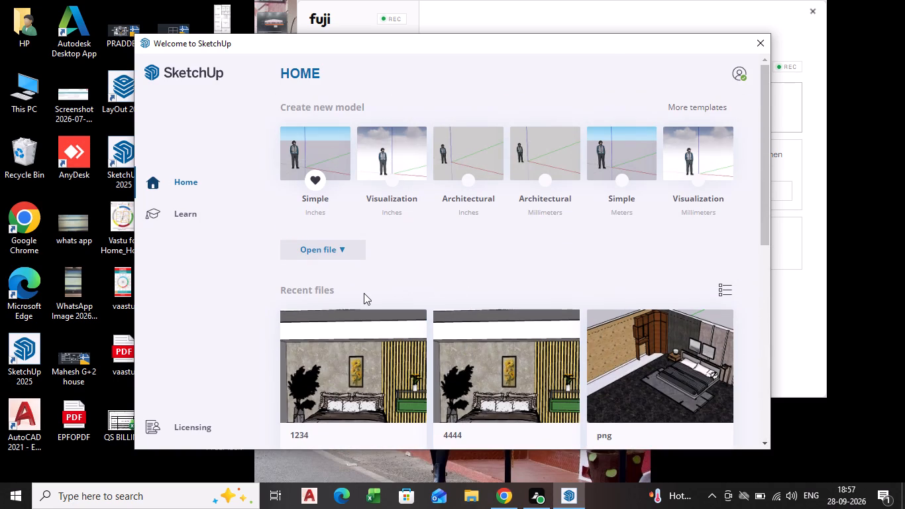
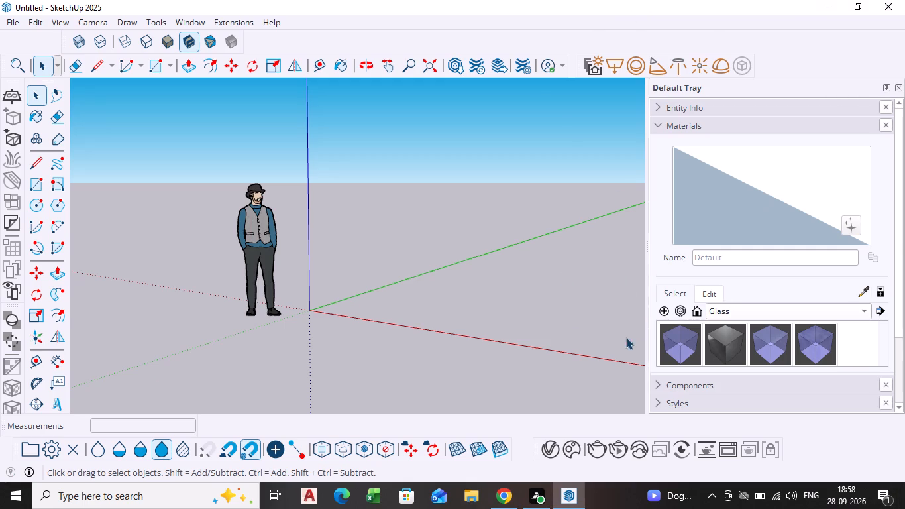
Draw a rectangle of about 20' by 20' on the ground plane, between the red and green axes.
scroll(352, 210, "down", 1)
middle_click_drag(329, 201, 191, 164, "shift")
middle_click_drag(221, 196, 308, 258)
scroll(221, 198, "down", 1)
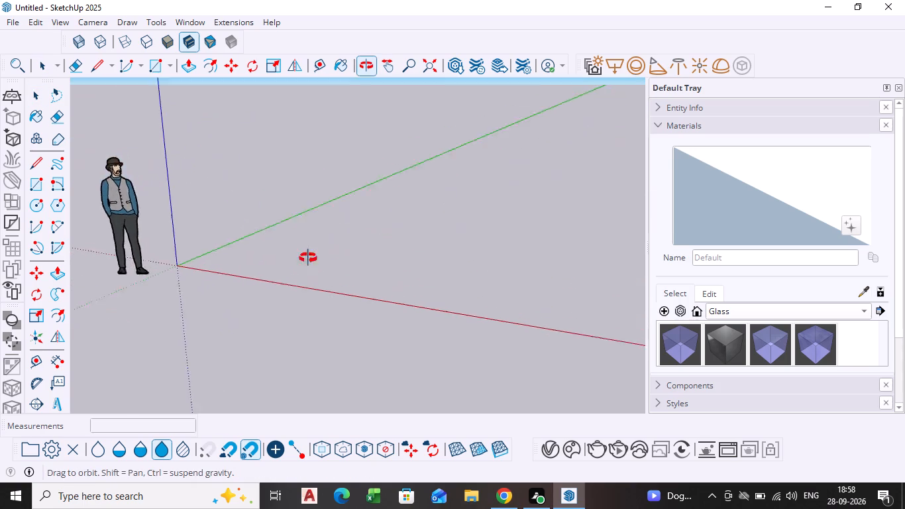
middle_click_drag(308, 258, 370, 296)
scroll(374, 174, "down", 1, "shift")
middle_click_drag(374, 174, 380, 205, "shift")
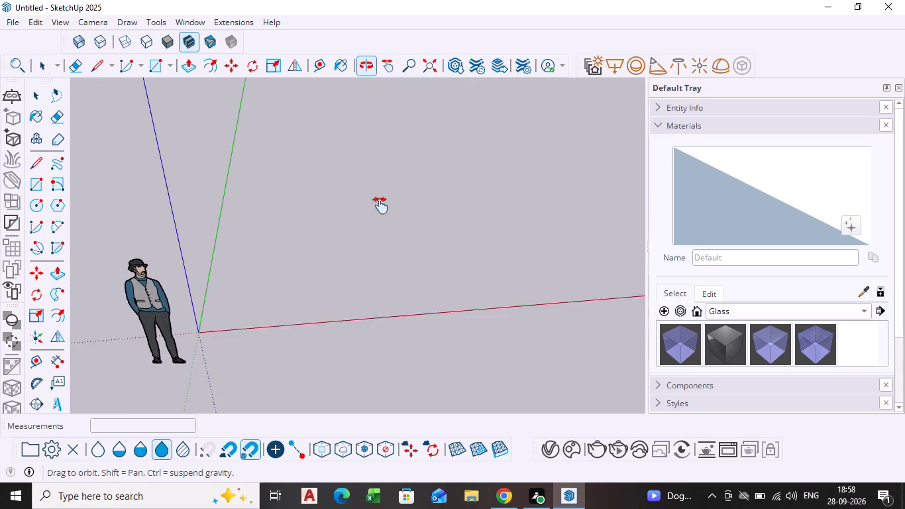
middle_click_drag(380, 205, 319, 274, "shift")
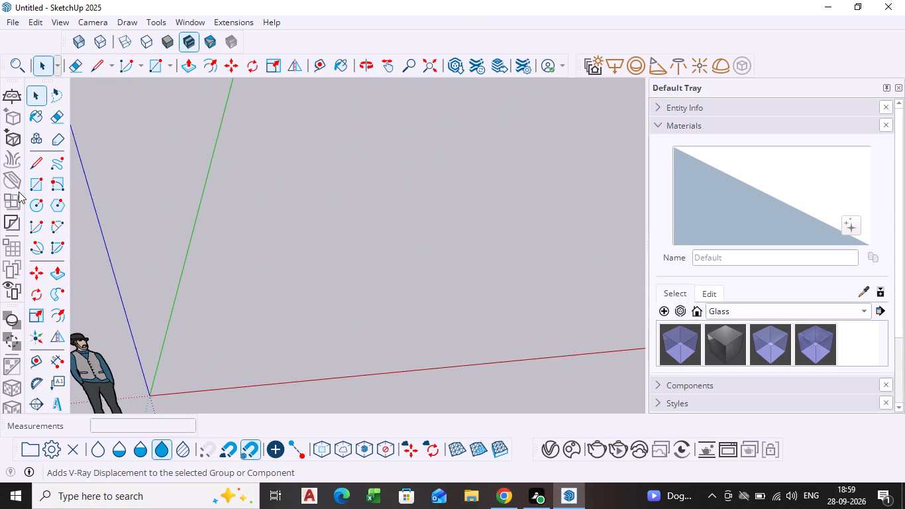
left_click(28, 180)
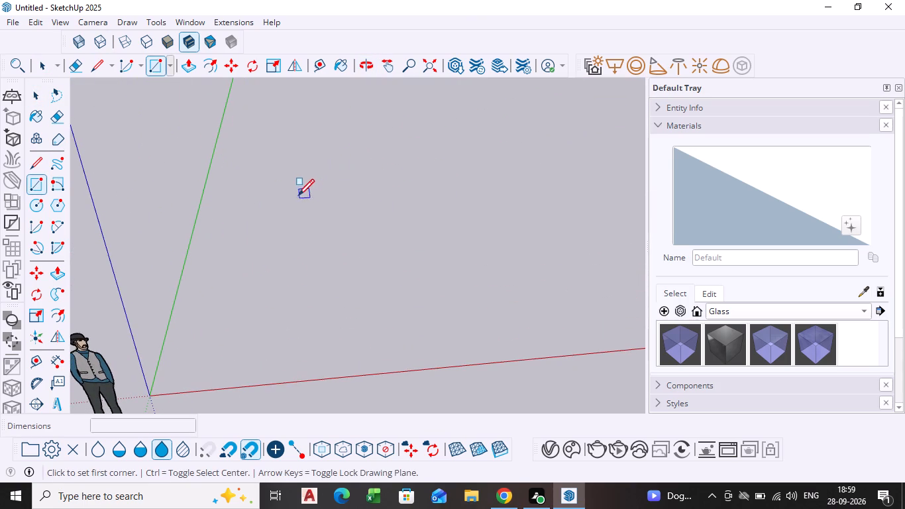
left_click(297, 196)
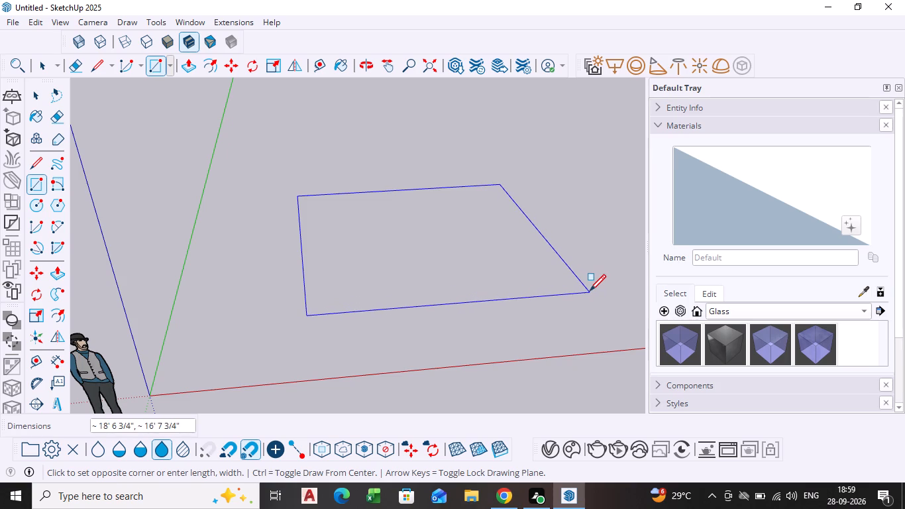
left_click(639, 325)
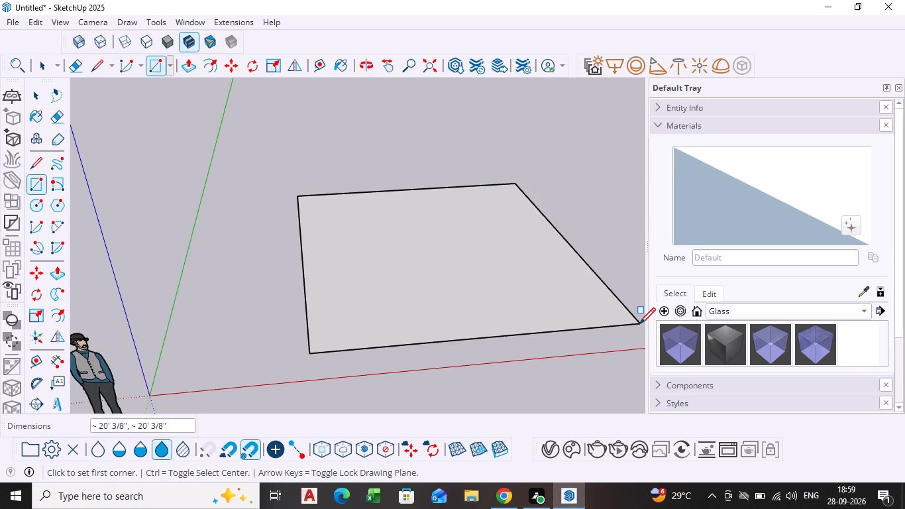
key("space")
Push/Pull the rectangle's face up by 4" to form a thin slab.
scroll(231, 280, "down", 1)
middle_click_drag(417, 421, 358, 421, "shift")
scroll(372, 421, "down", 1, "shift")
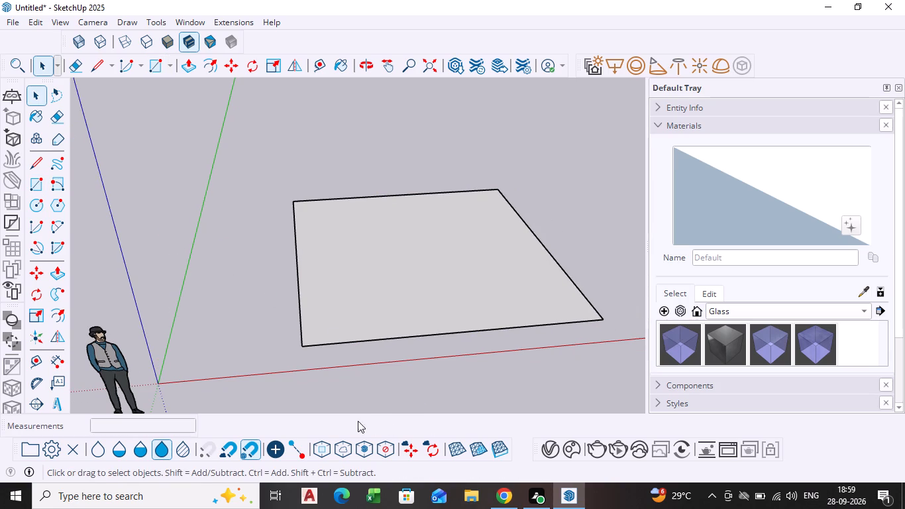
middle_click_drag(358, 421, 340, 380, "shift")
middle_click_drag(415, 308, 273, 338, "shift")
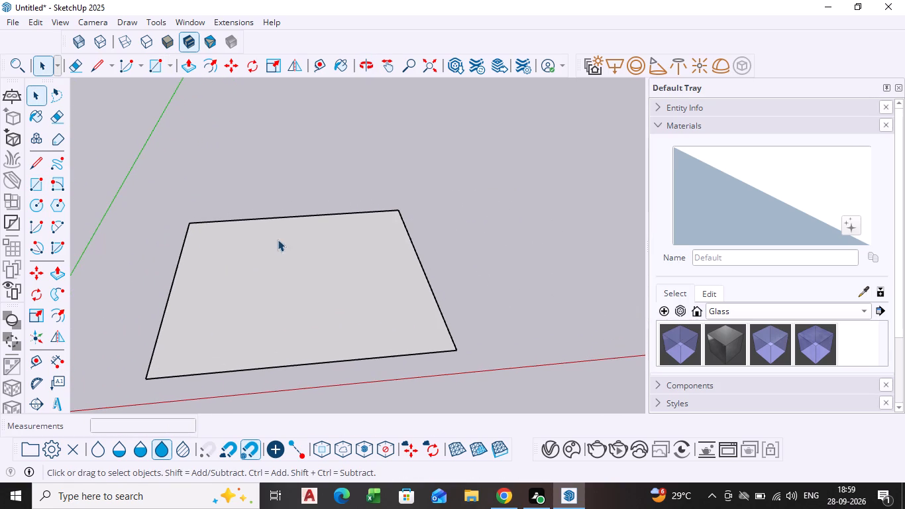
left_click(271, 330)
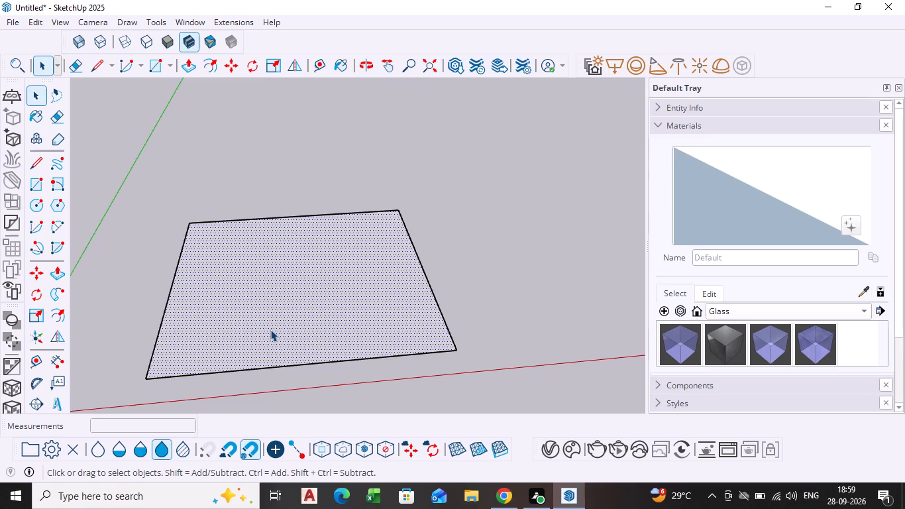
key("p")
left_click(270, 329)
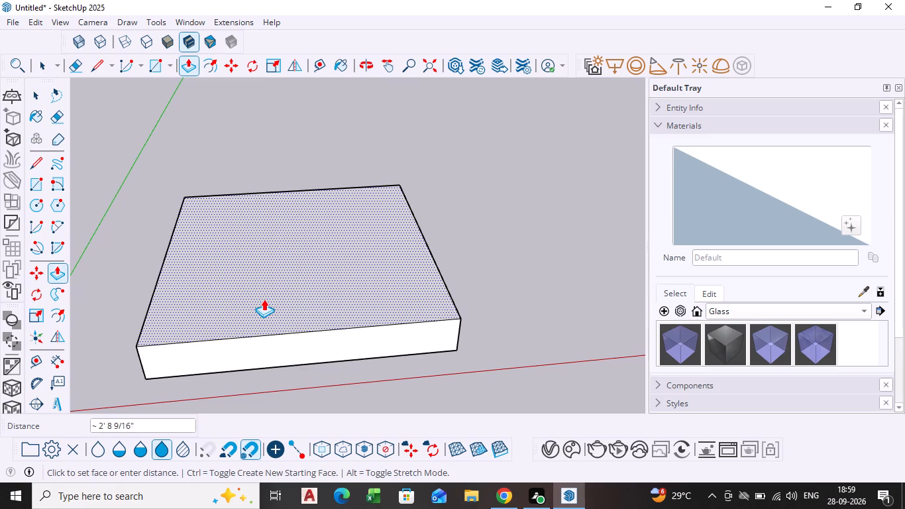
key("4")
key("Return")
key("space")
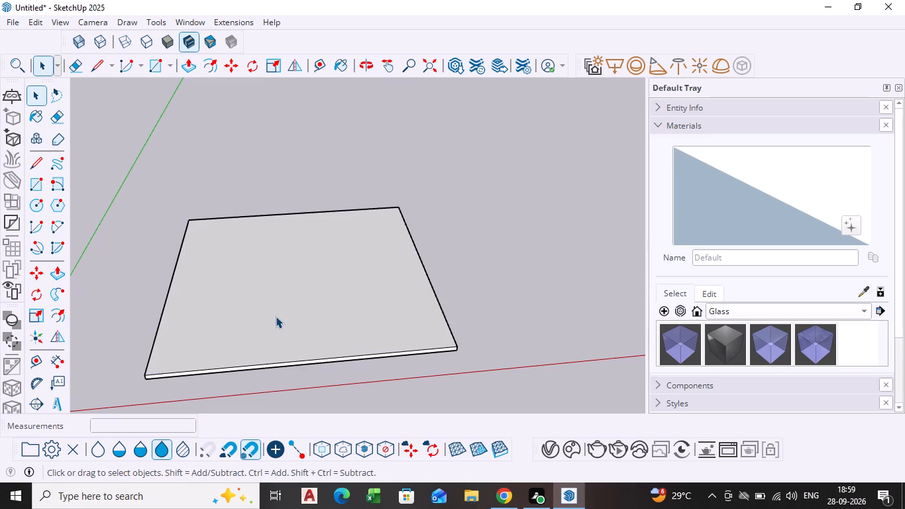
Make the whole slab, with all its faces and edges, into a group.
triple_click(276, 316)
left_click(276, 317)
right_click(276, 321)
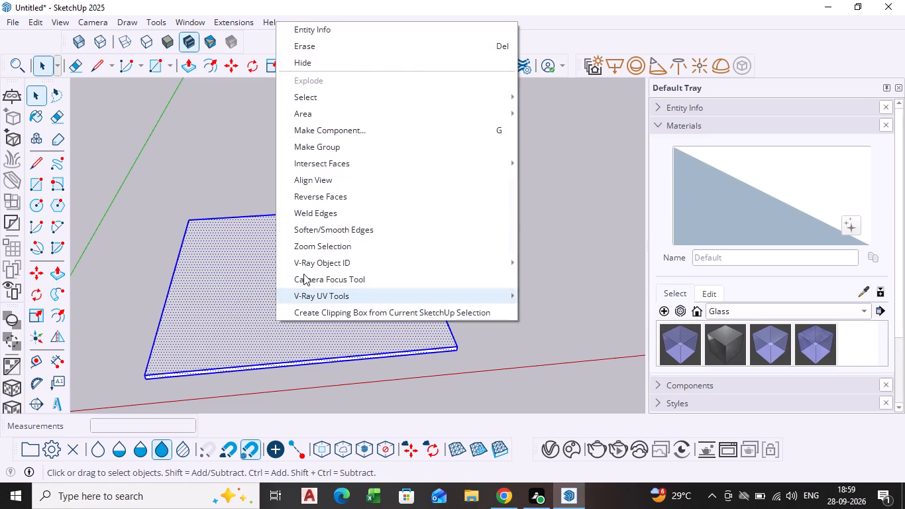
left_click(319, 146)
left_click(472, 195)
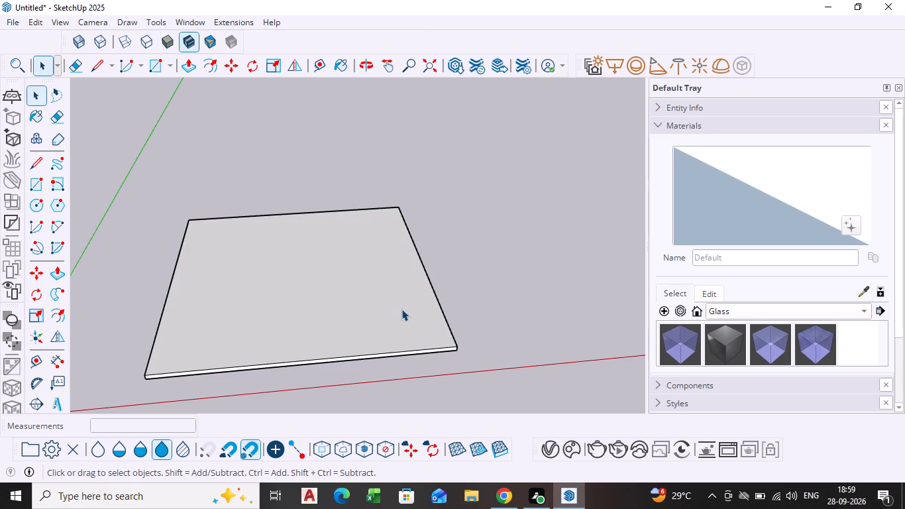
left_click(394, 313)
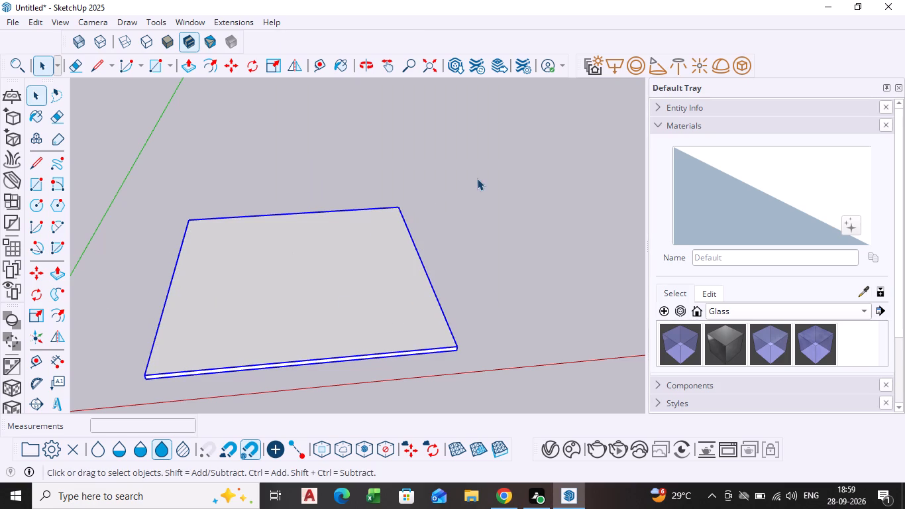
left_click(477, 178)
Look through the Simple Style's selection, mixing and edge-editing settings.
middle_click_drag(221, 283, 219, 293)
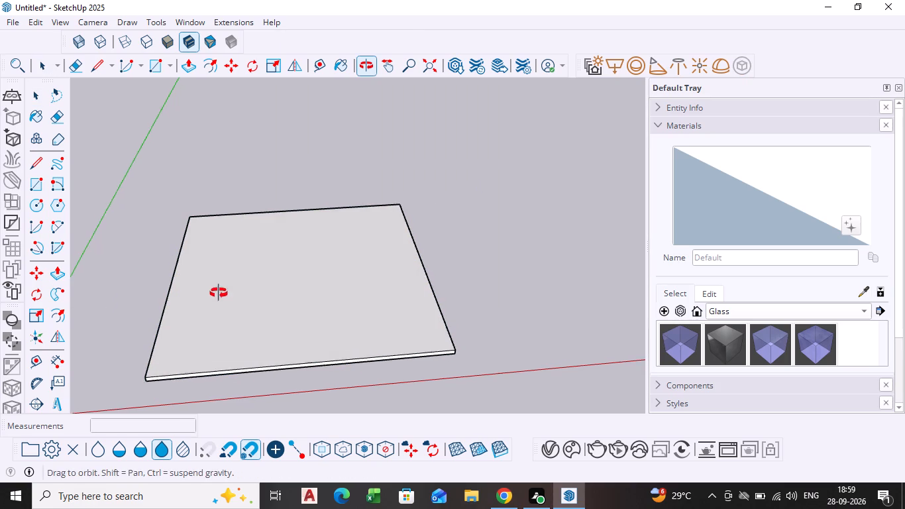
middle_click_drag(219, 293, 203, 348)
middle_click_drag(218, 336, 202, 305)
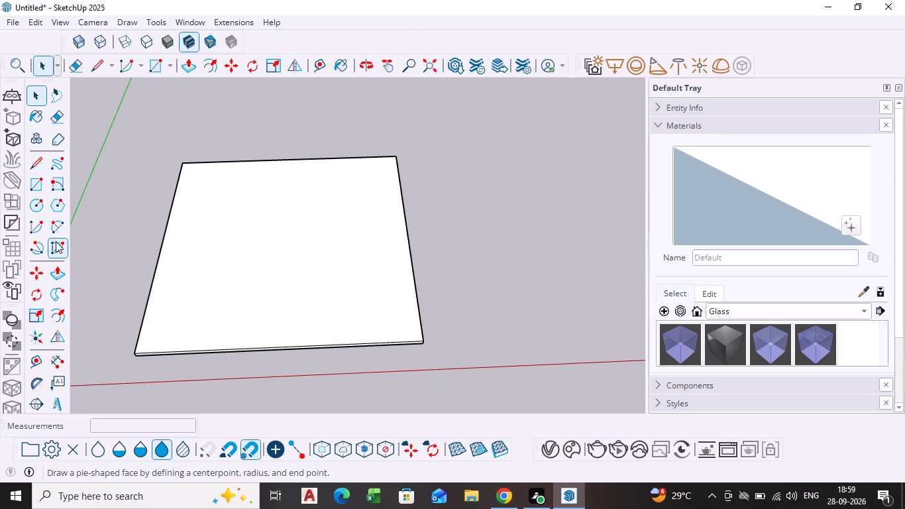
scroll(723, 116, "up", 4)
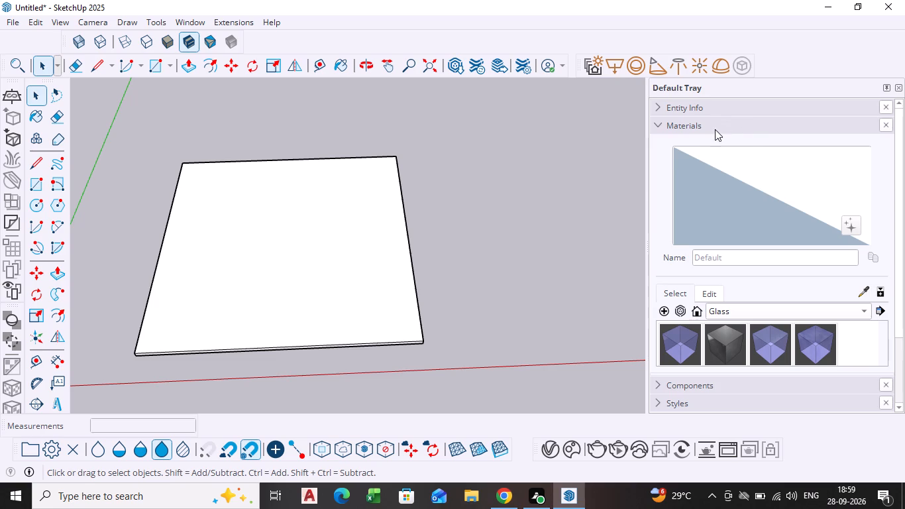
scroll(715, 129, "up", 1)
left_click(676, 123)
scroll(678, 130, "up", 4)
left_click(683, 109)
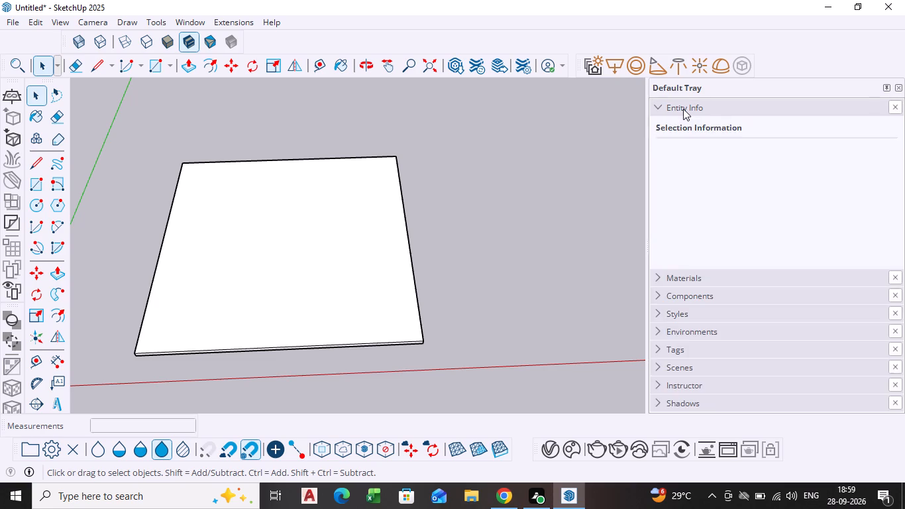
left_click(683, 109)
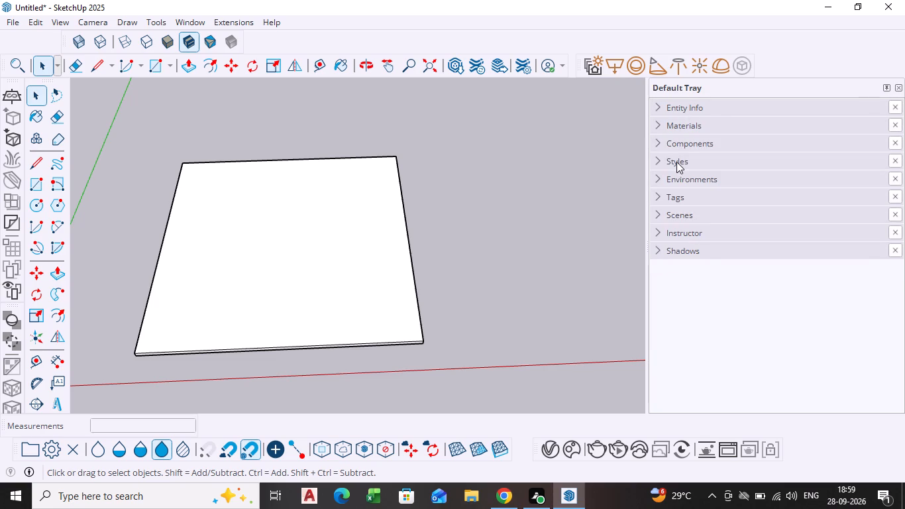
left_click(676, 162)
scroll(684, 329, "down", 1)
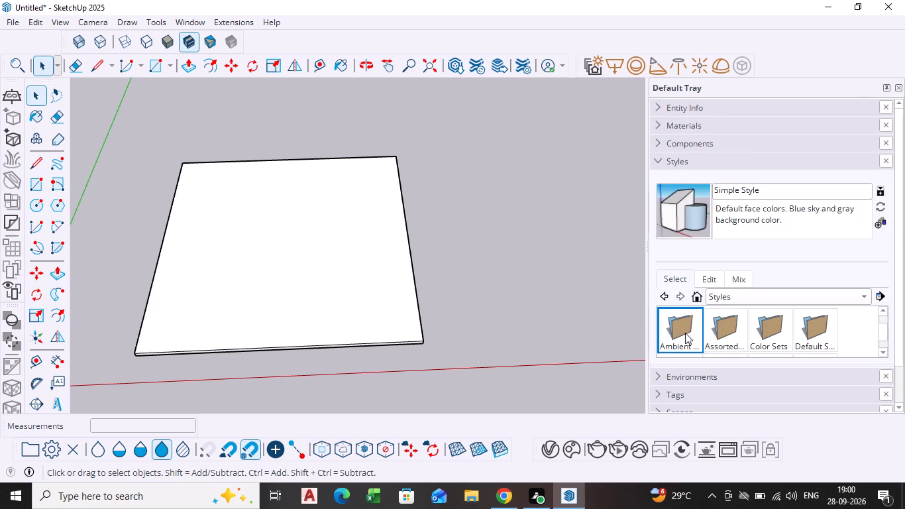
left_click(699, 279)
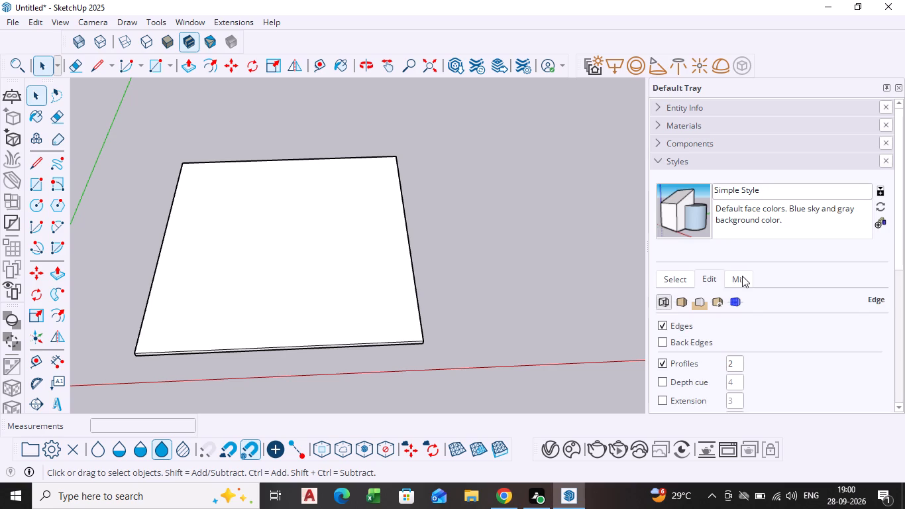
left_click(742, 276)
scroll(732, 321, "down", 2)
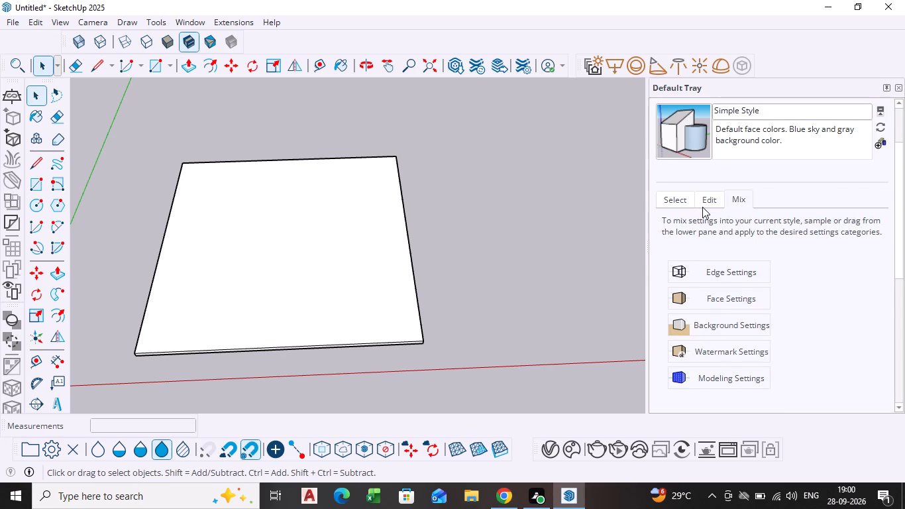
left_click(721, 349)
double_click(696, 351)
scroll(693, 351, "down", 1)
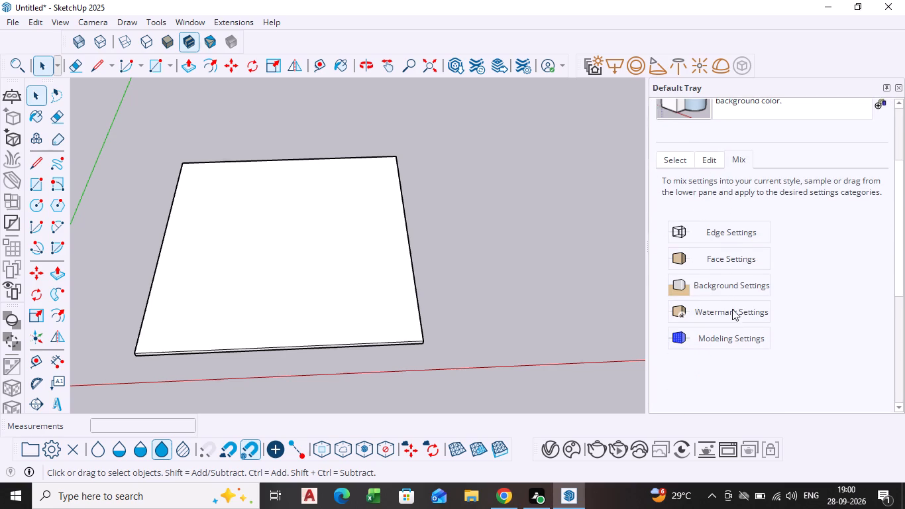
left_click(709, 157)
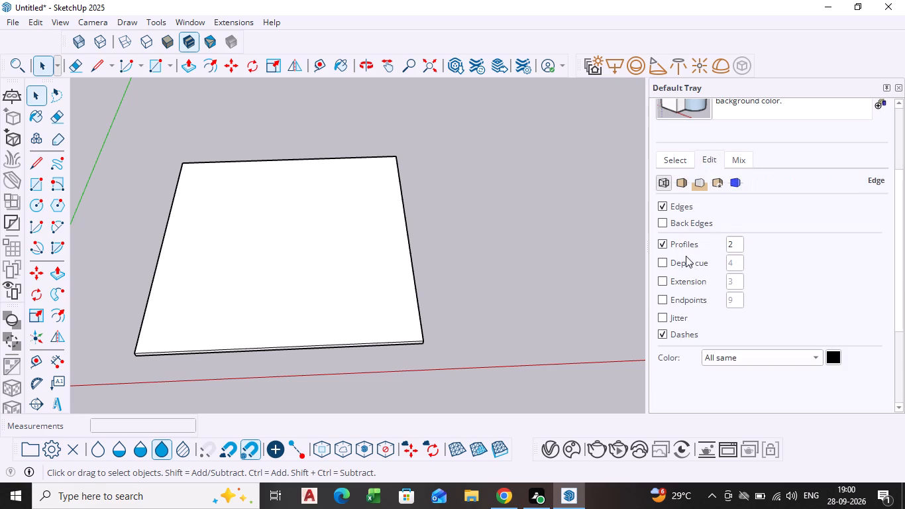
scroll(686, 256, "down", 1)
scroll(686, 256, "up", 2)
scroll(686, 257, "down", 1)
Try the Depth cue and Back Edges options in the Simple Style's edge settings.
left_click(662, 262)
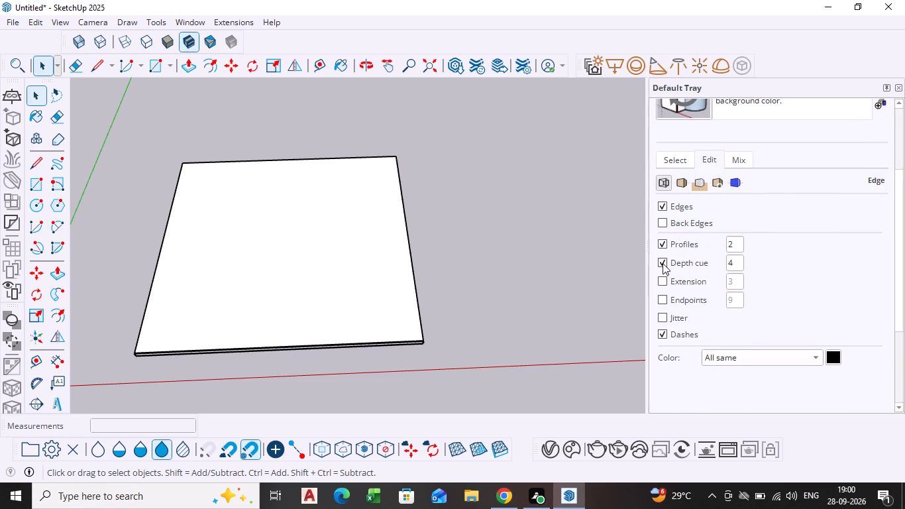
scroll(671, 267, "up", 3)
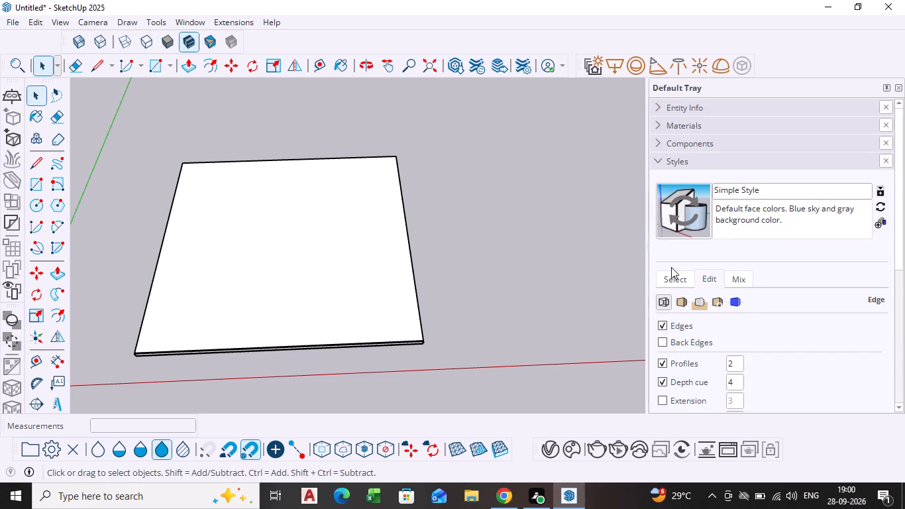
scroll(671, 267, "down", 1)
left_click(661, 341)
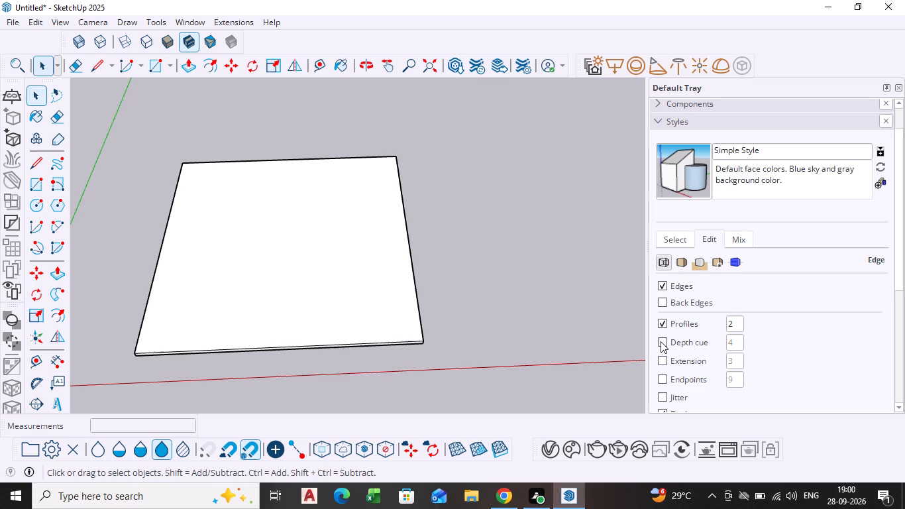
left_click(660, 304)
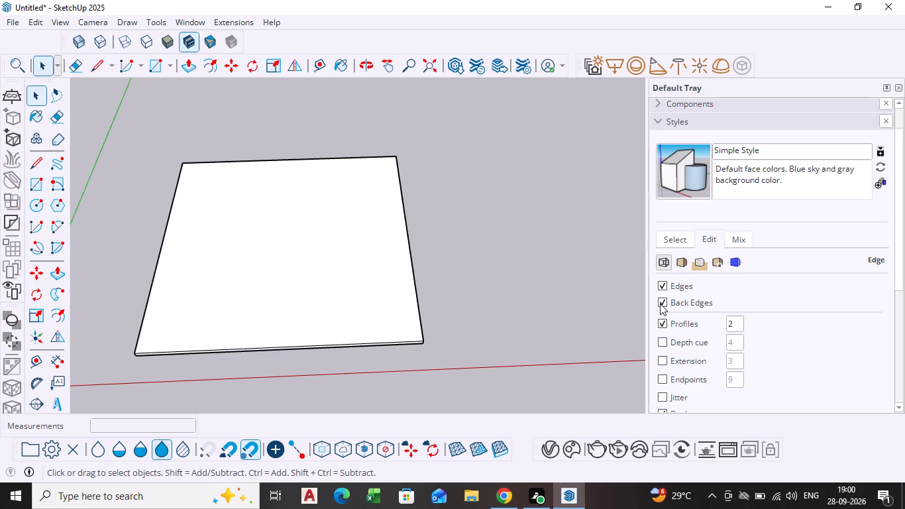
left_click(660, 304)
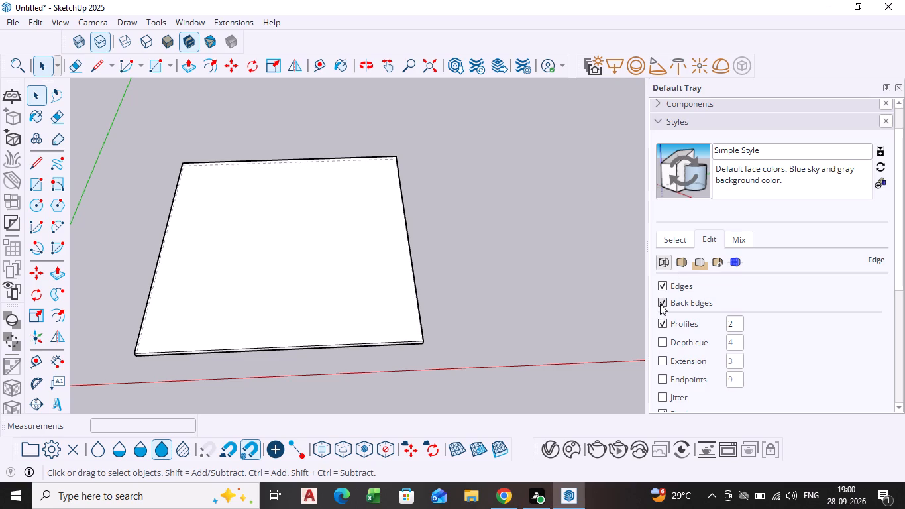
Turn on Endpoints in the Simple Style's edge settings.
left_click(665, 384)
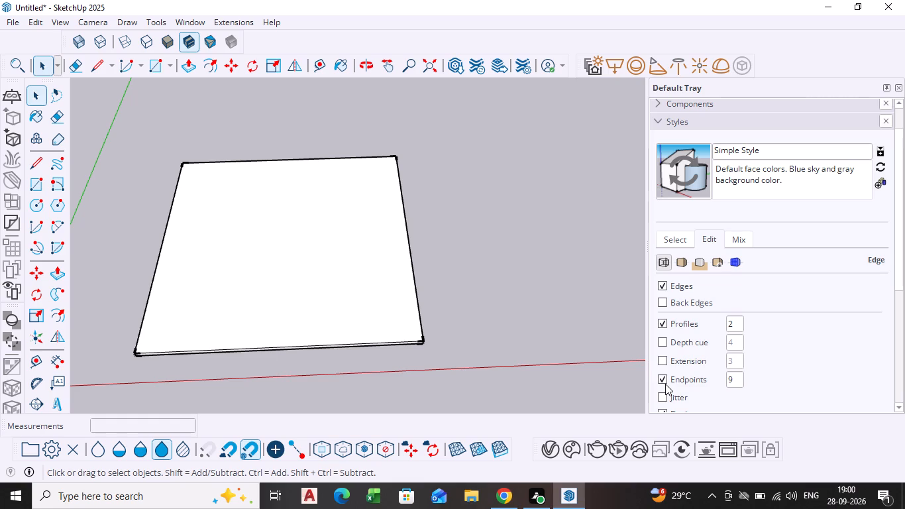
scroll(669, 374, "down", 1)
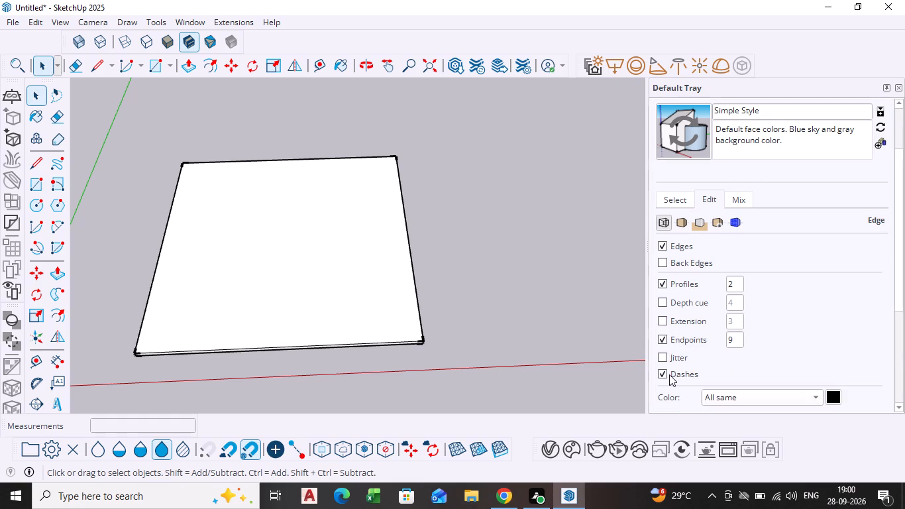
left_click(841, 127)
scroll(721, 284, "down", 2)
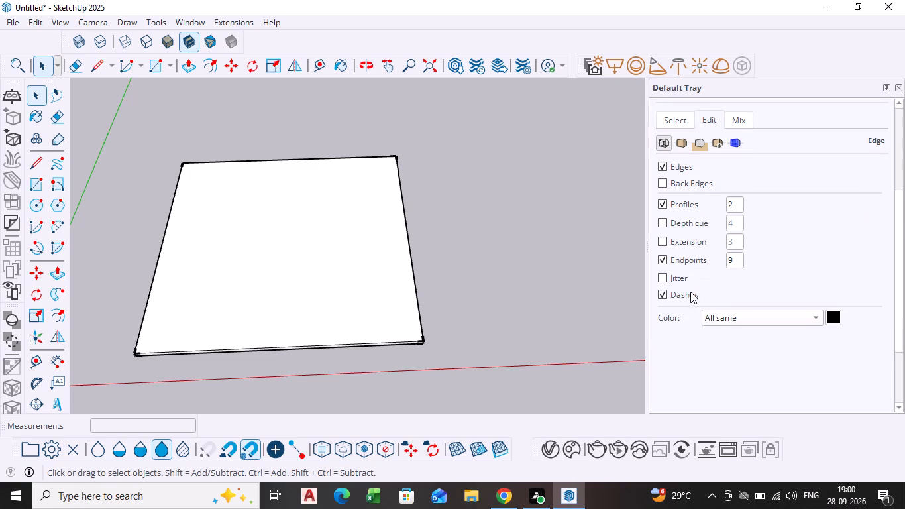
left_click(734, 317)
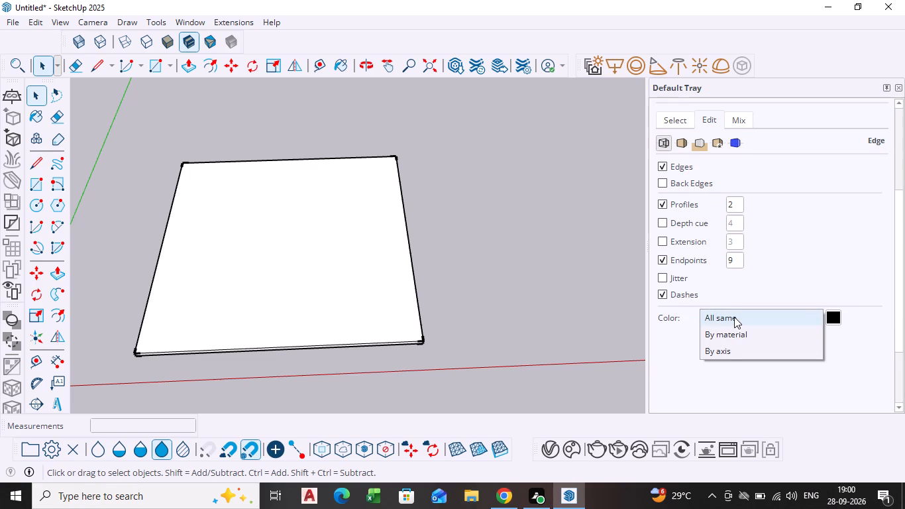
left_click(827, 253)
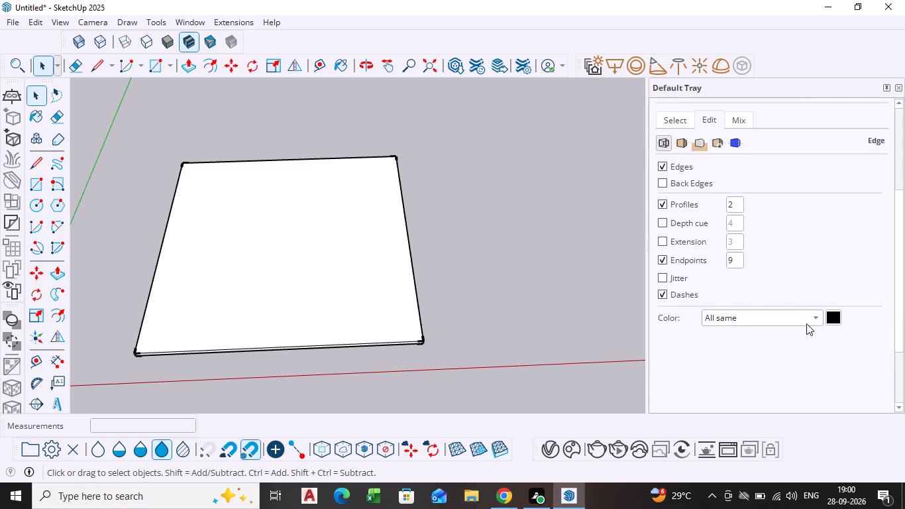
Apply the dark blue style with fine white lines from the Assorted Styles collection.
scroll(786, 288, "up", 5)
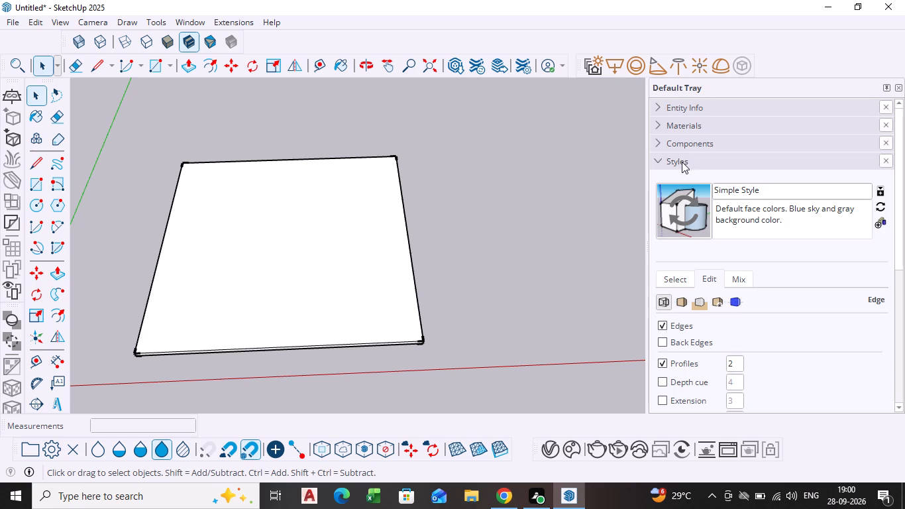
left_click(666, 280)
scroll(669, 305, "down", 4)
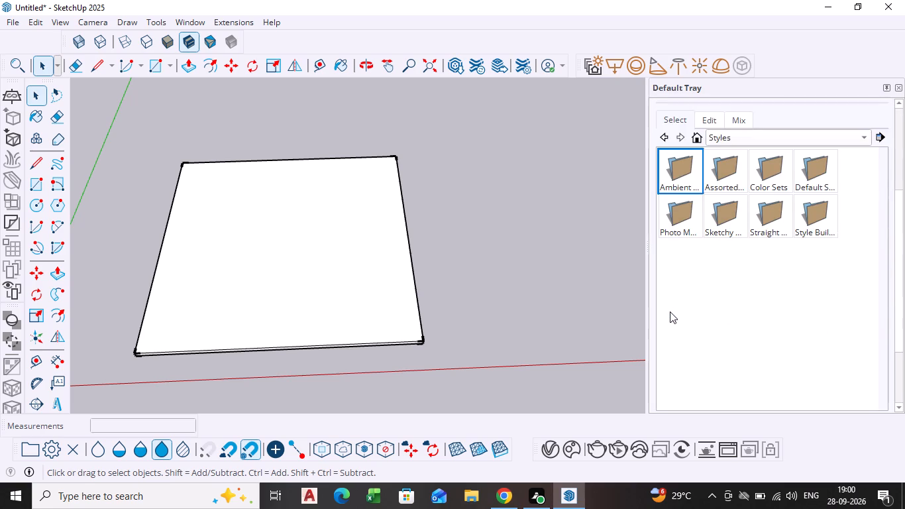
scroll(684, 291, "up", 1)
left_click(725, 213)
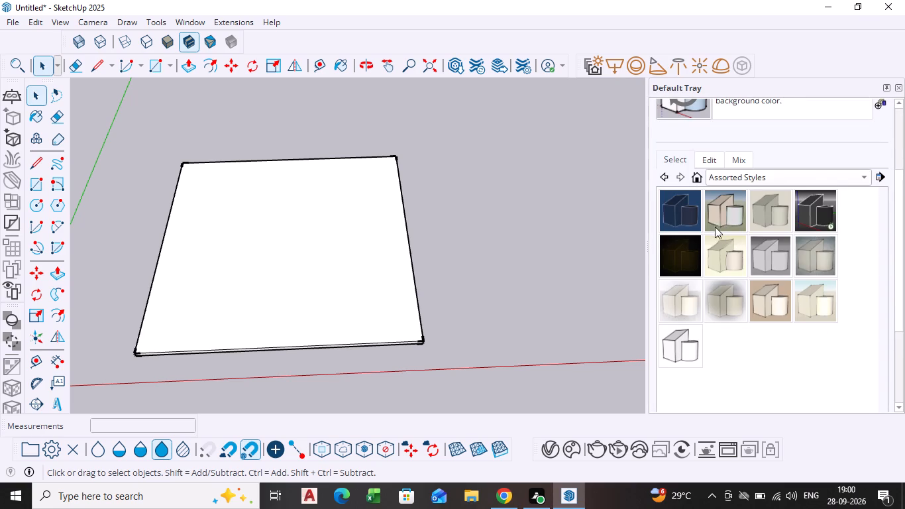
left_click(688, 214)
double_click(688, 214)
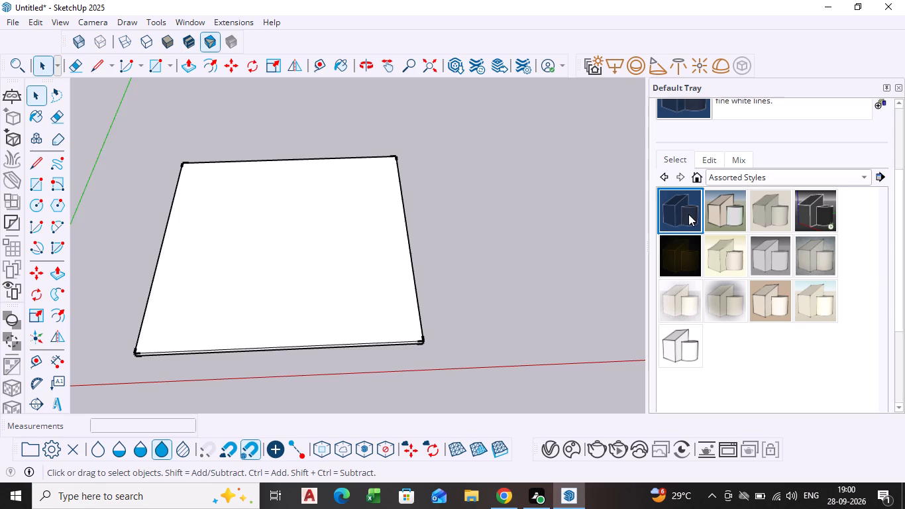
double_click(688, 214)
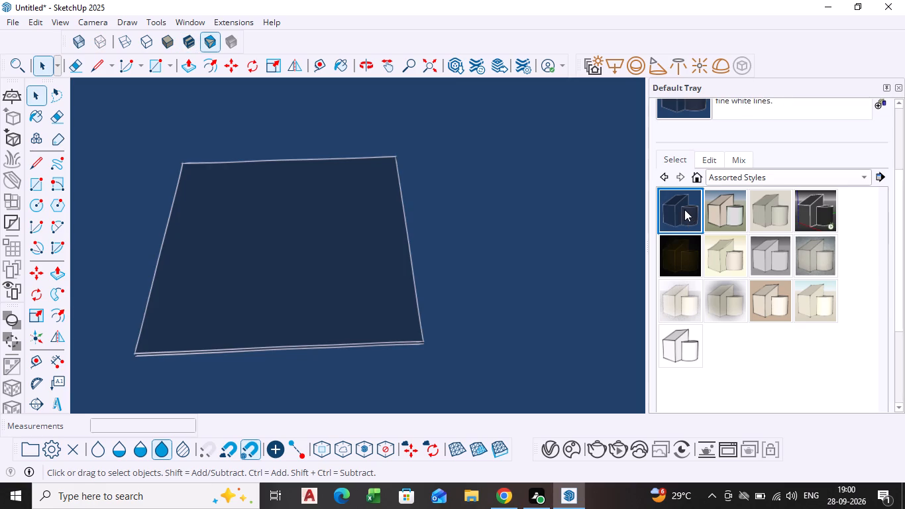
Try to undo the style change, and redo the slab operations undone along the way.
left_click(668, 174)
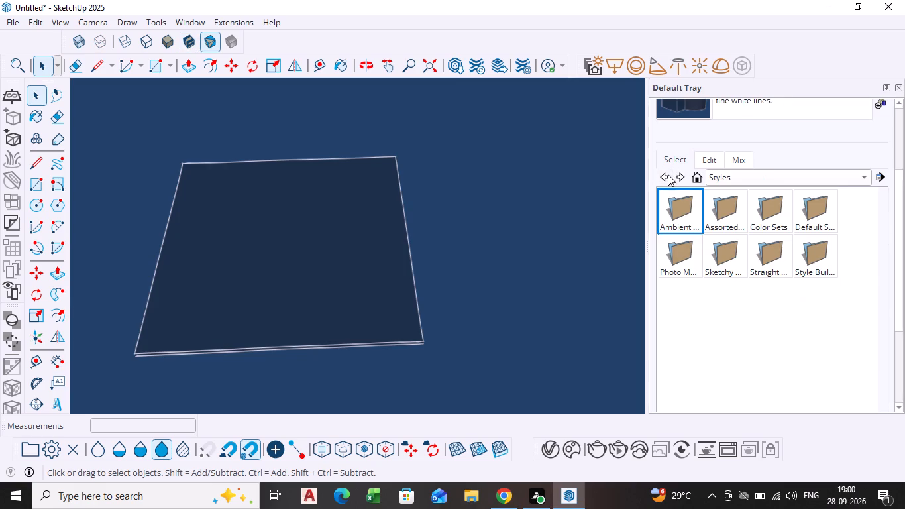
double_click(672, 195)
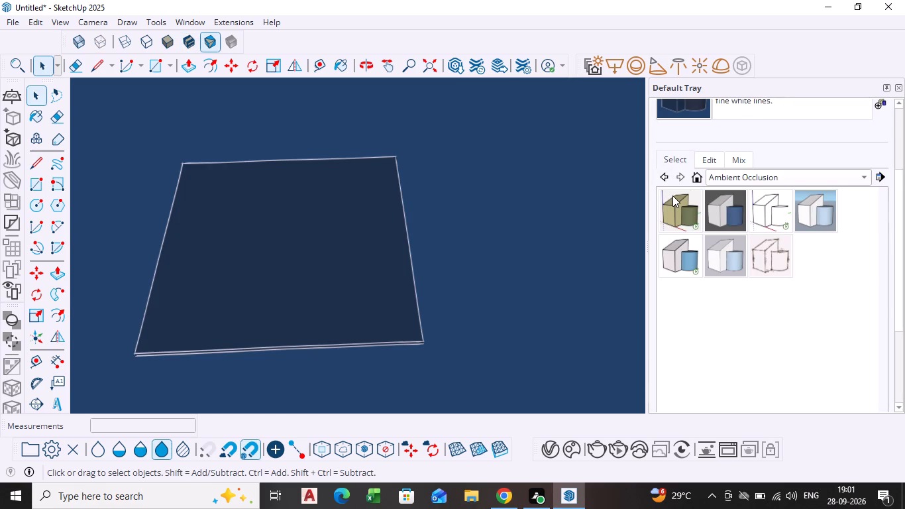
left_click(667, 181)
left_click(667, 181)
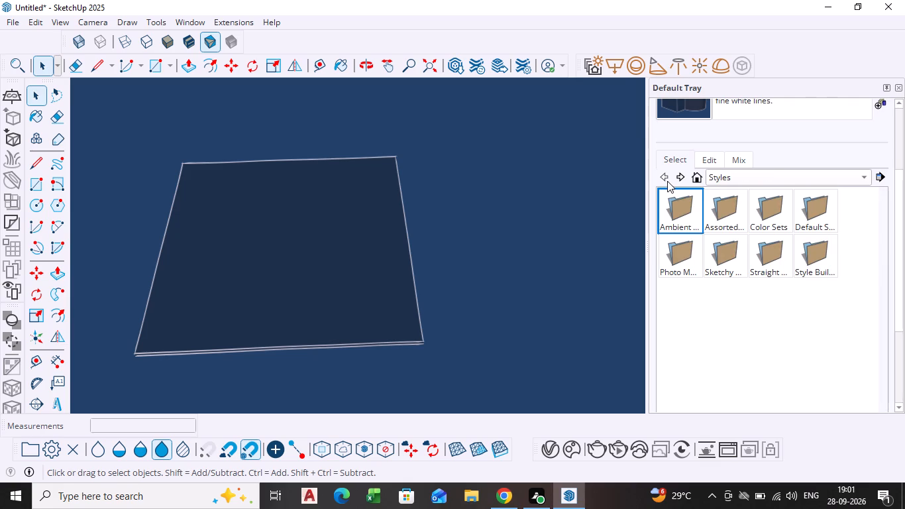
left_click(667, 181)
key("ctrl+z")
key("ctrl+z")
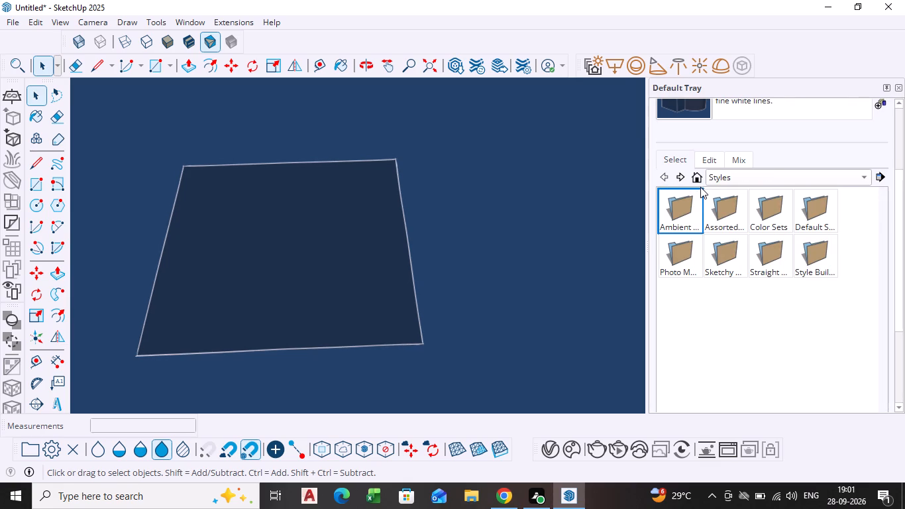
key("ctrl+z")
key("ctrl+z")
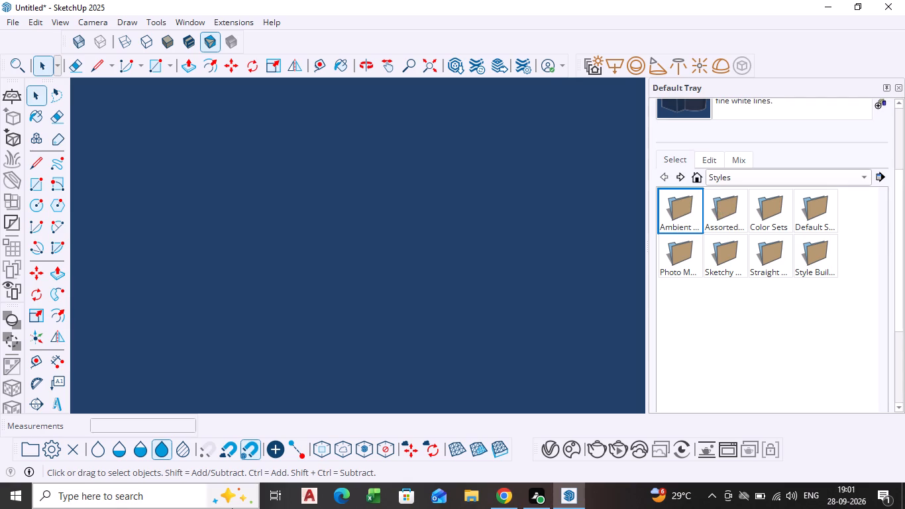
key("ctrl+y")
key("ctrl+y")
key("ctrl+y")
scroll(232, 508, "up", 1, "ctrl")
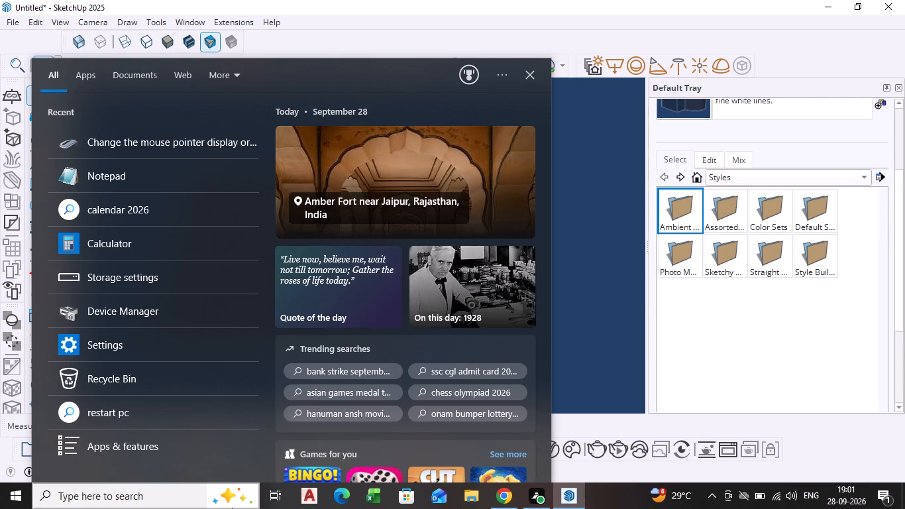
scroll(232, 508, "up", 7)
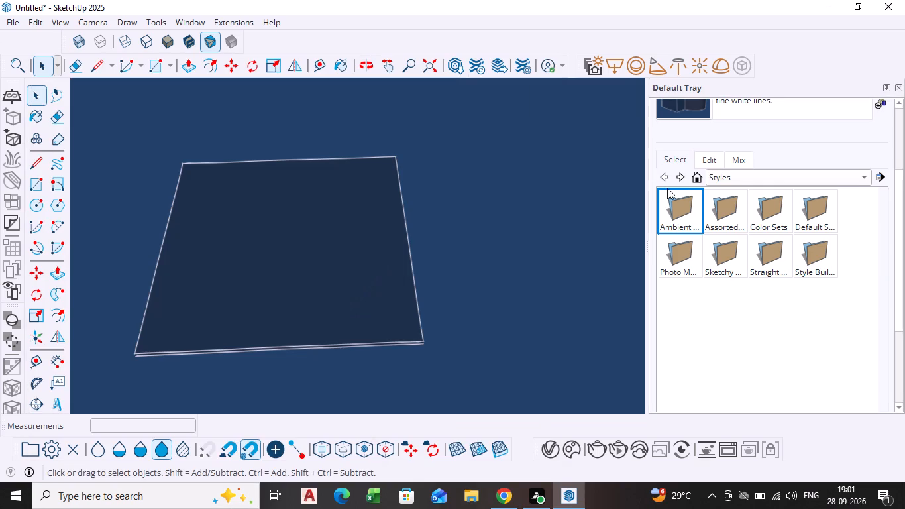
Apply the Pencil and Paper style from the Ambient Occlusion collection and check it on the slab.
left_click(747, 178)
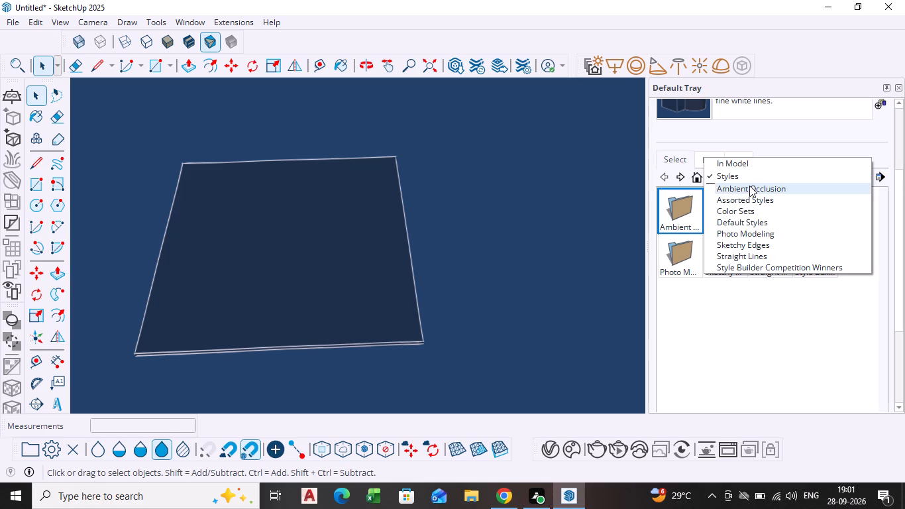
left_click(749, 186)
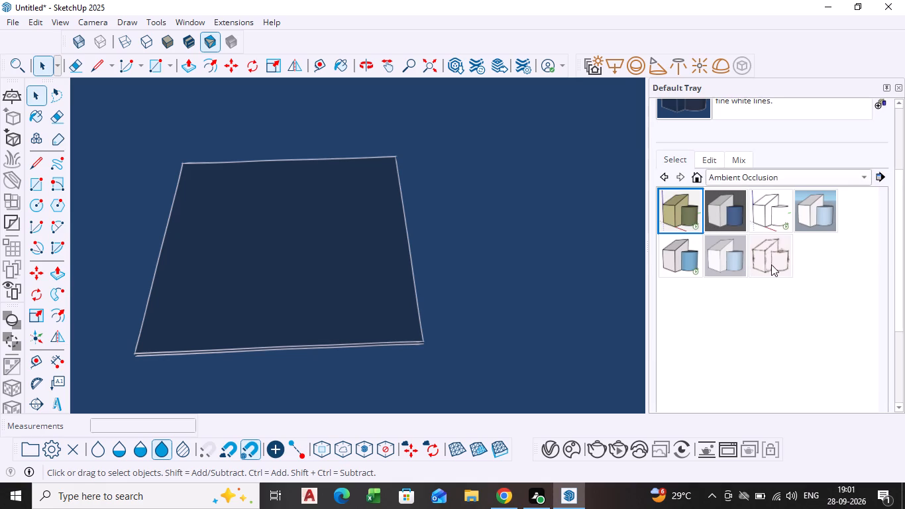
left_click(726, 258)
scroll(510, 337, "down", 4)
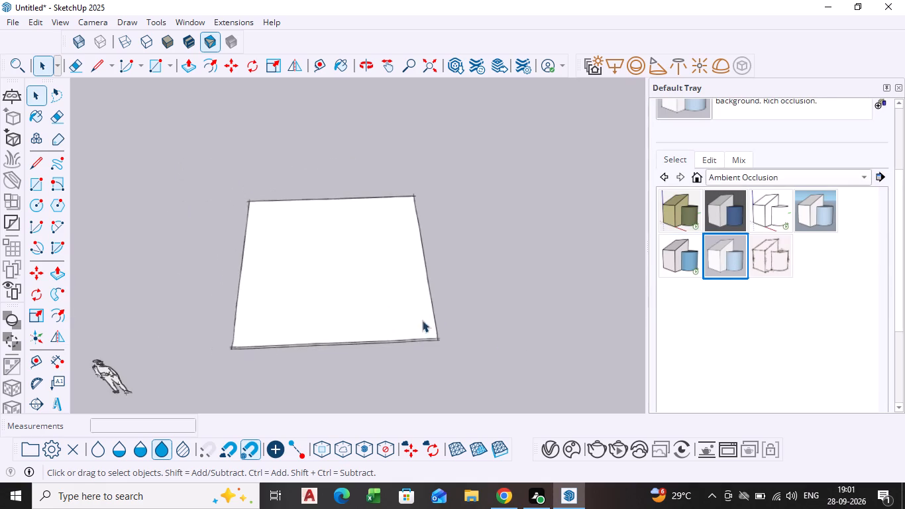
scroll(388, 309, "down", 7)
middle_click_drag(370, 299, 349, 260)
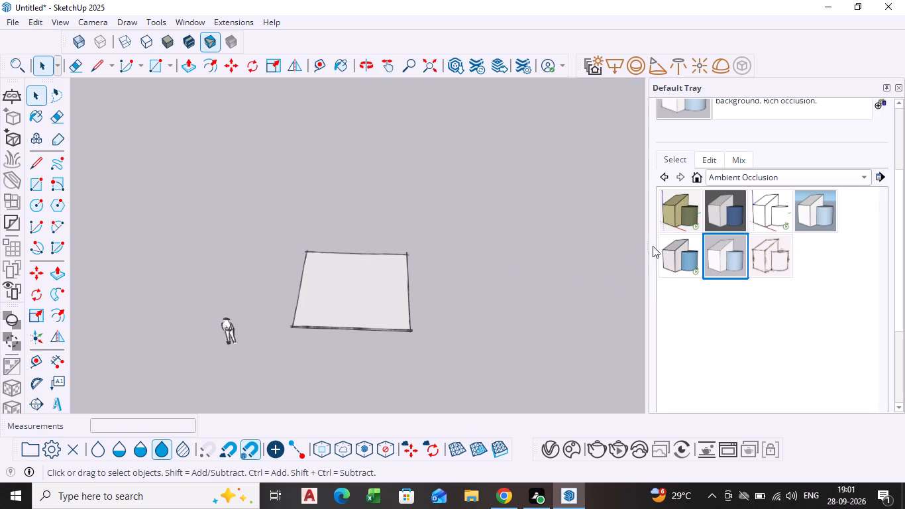
Apply the Whiteboard with Dry Erase Marker style from the Assorted Styles collection.
scroll(665, 230, "up", 3)
scroll(679, 295, "down", 1)
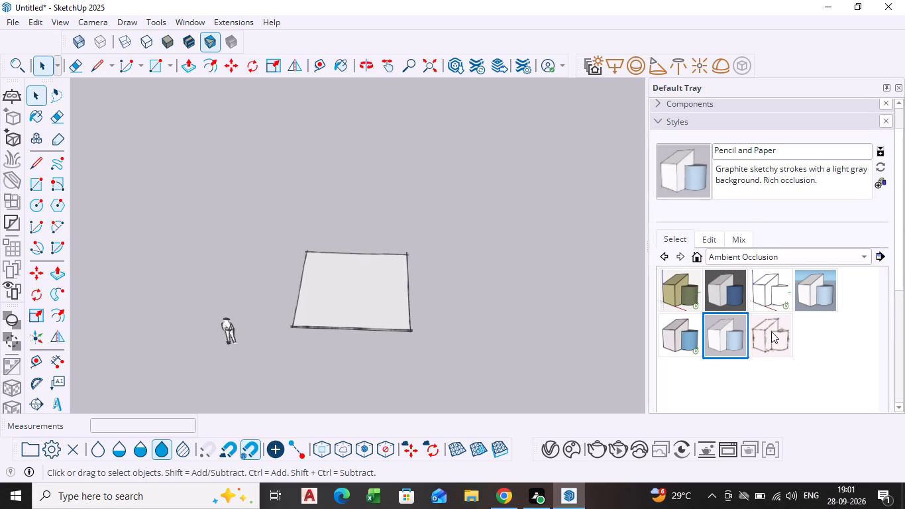
left_click(741, 254)
left_click(741, 227)
left_click(716, 282)
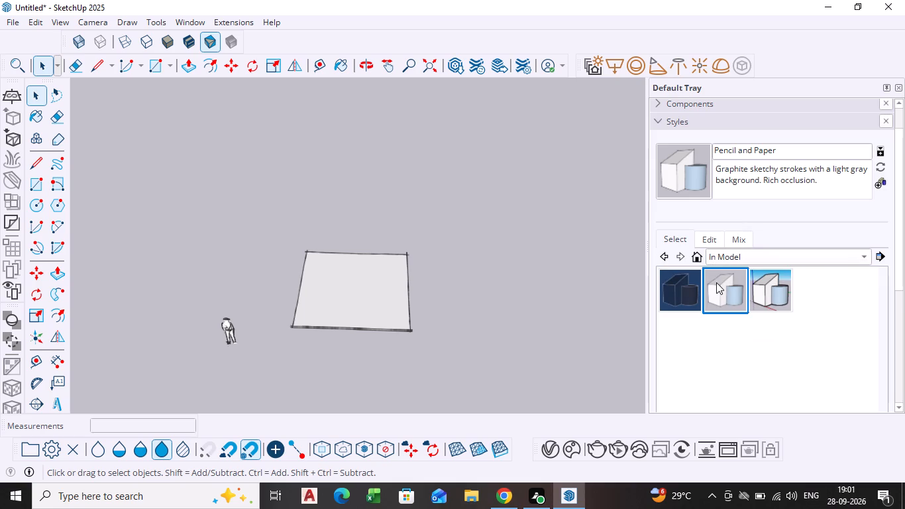
left_click(723, 258)
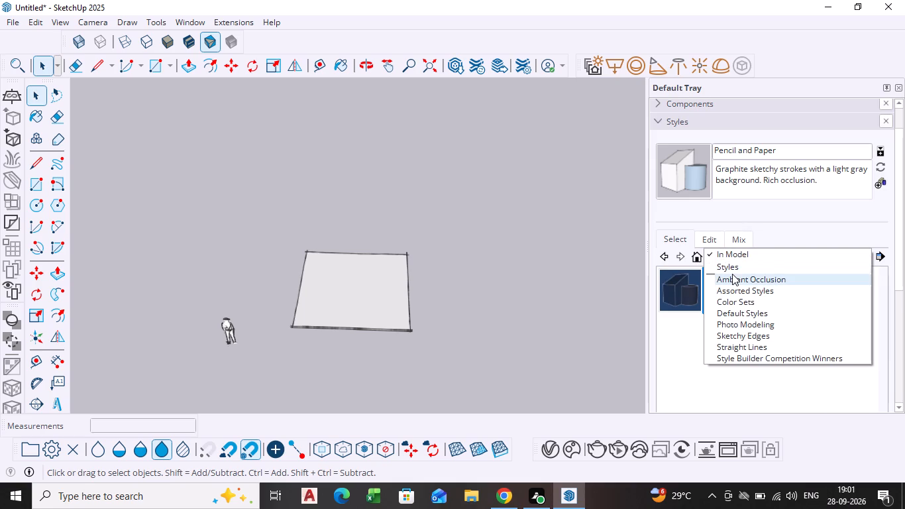
left_click(732, 270)
scroll(705, 280, "up", 4)
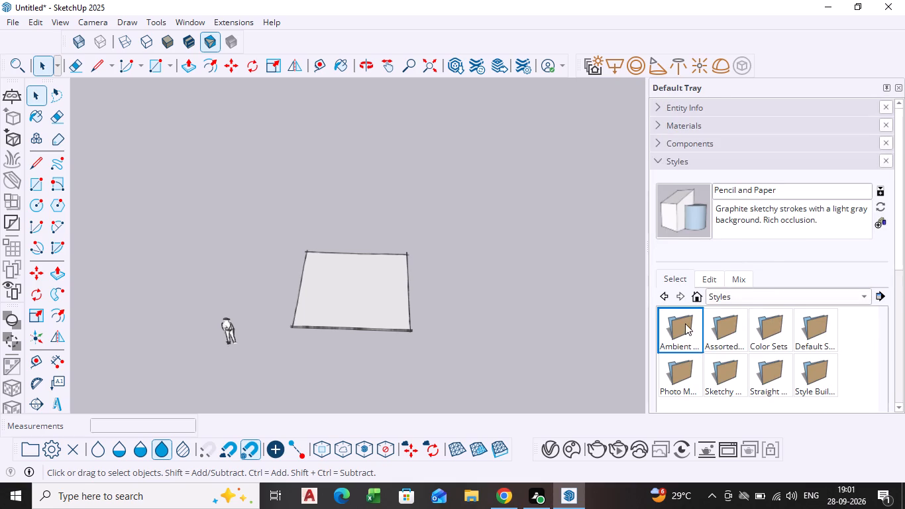
double_click(719, 333)
scroll(719, 333, "down", 3)
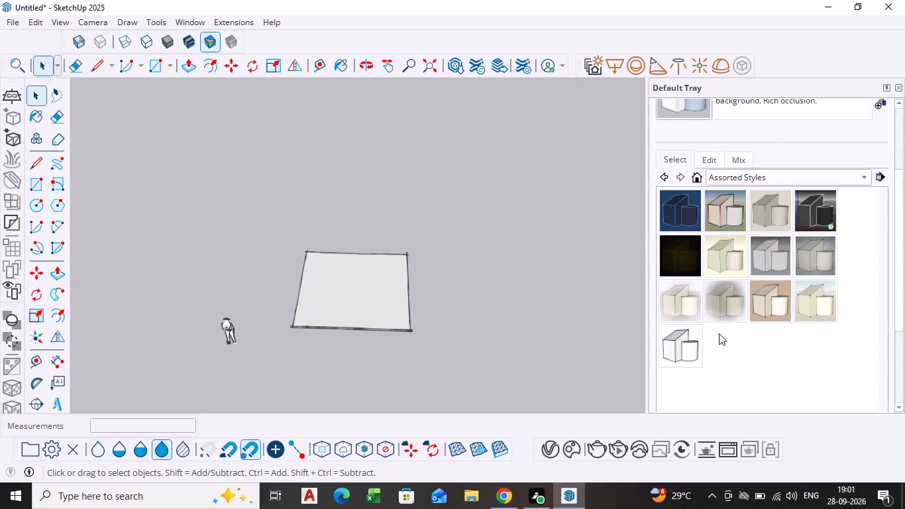
left_click(697, 344)
left_click(690, 348)
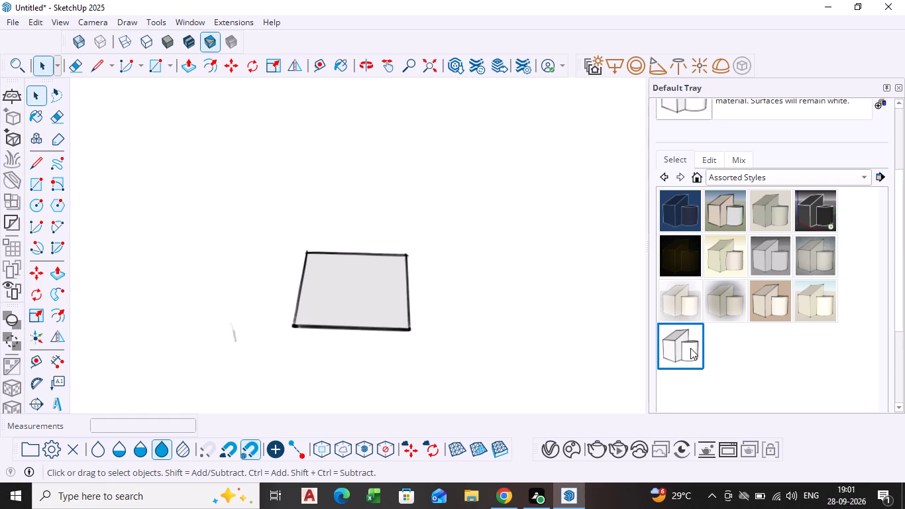
scroll(218, 262, "up", 3)
scroll(334, 309, "up", 2)
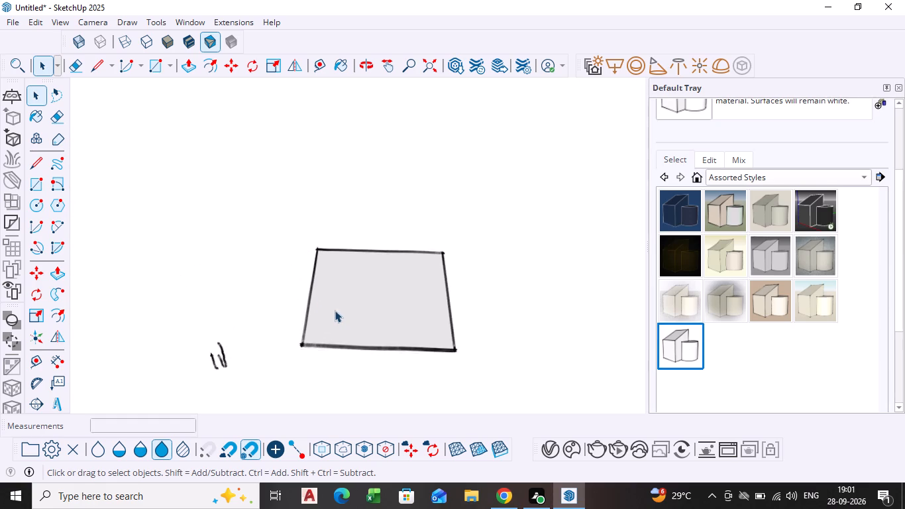
scroll(335, 310, "up", 6)
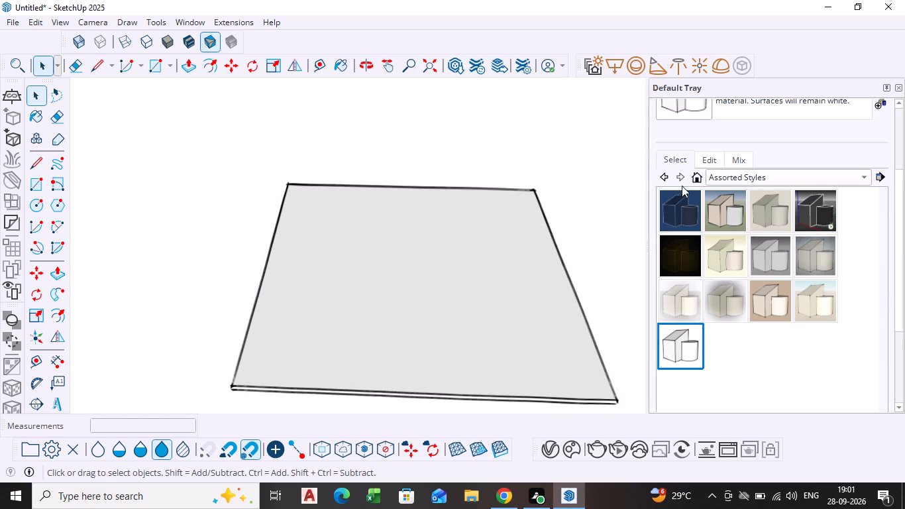
scroll(725, 211, "up", 4)
scroll(726, 226, "down", 2)
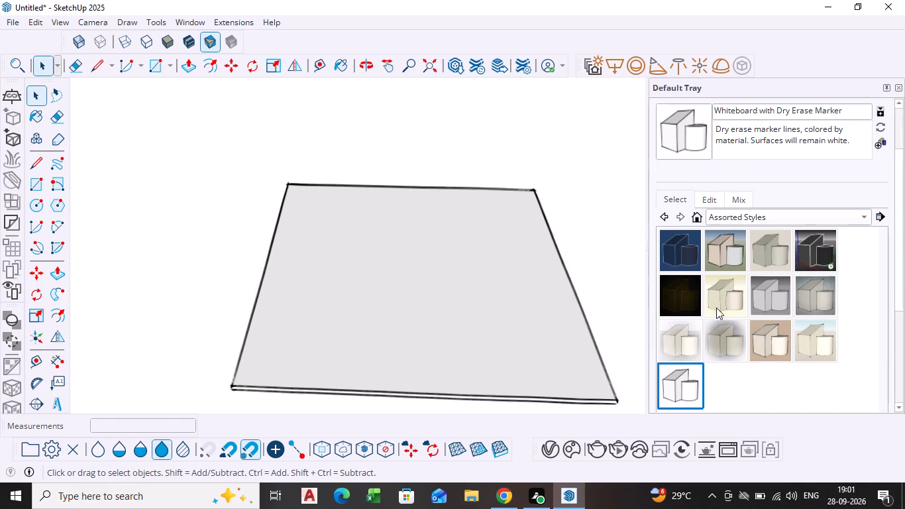
double_click(680, 391)
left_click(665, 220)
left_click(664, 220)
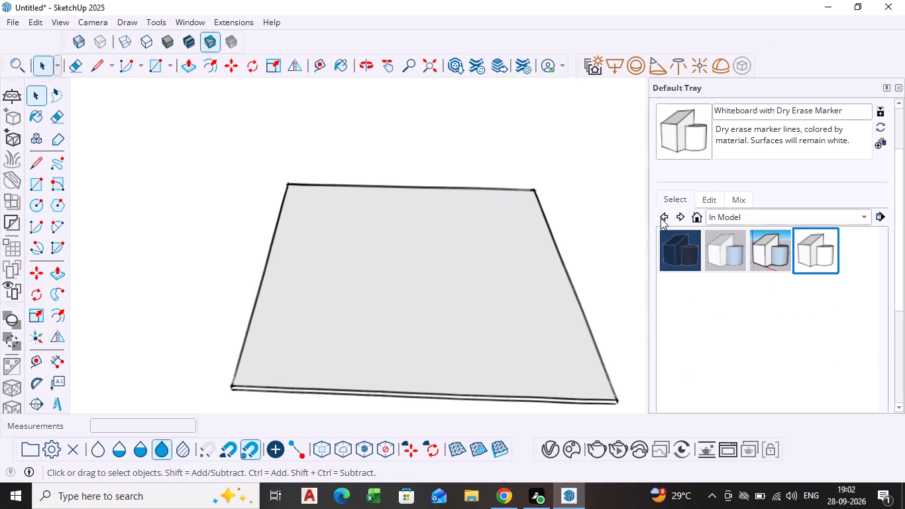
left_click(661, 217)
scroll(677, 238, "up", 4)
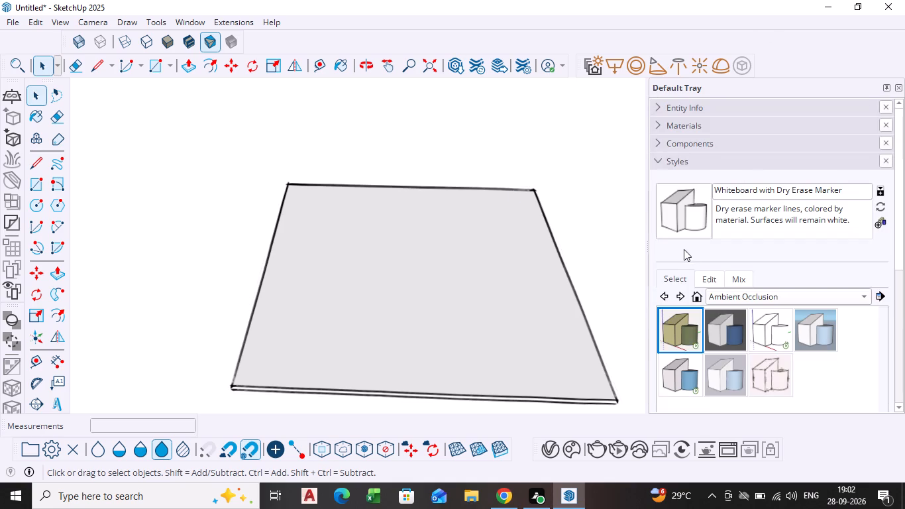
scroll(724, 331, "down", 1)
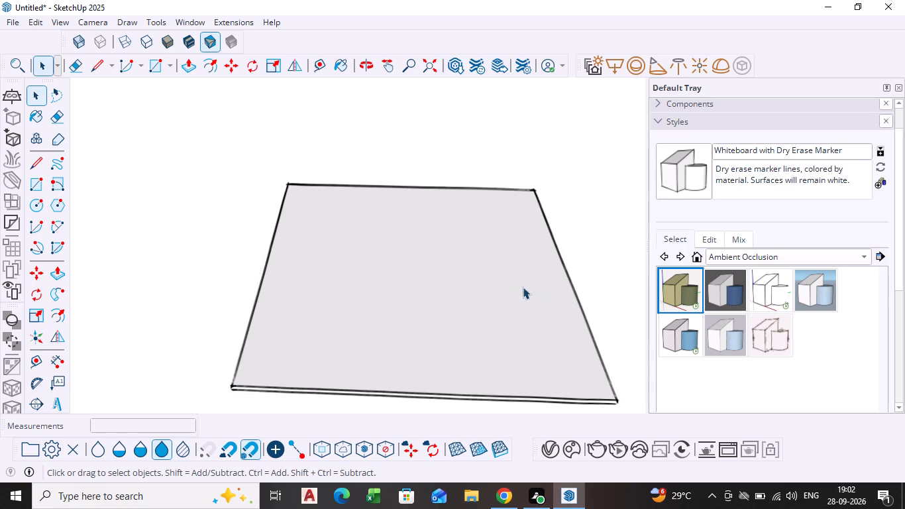
Draw a rectangle over the slab's top face, from its far corner to the diagonally opposite near corner.
left_click(504, 287)
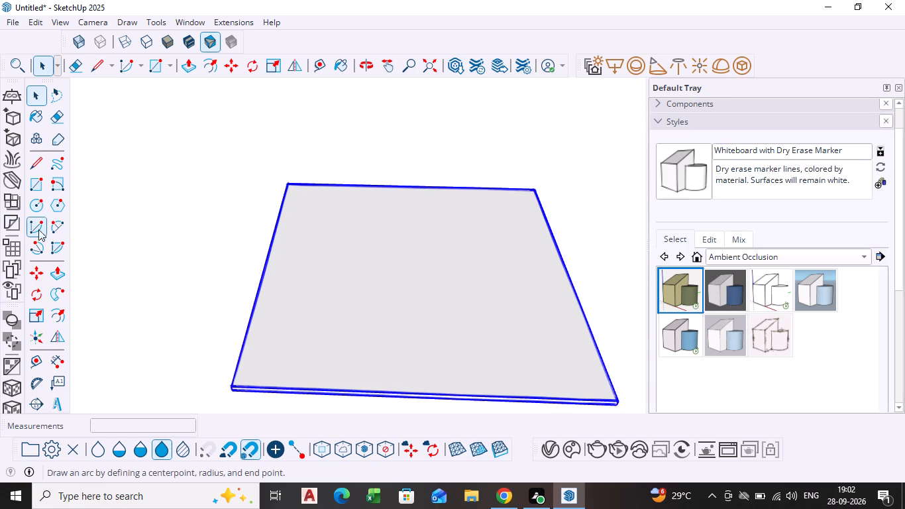
left_click(30, 187)
key("space")
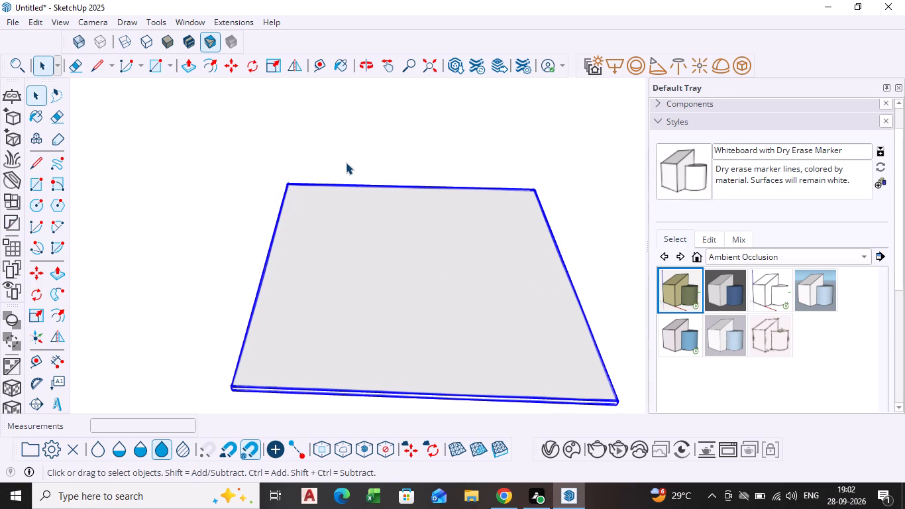
left_click(347, 158)
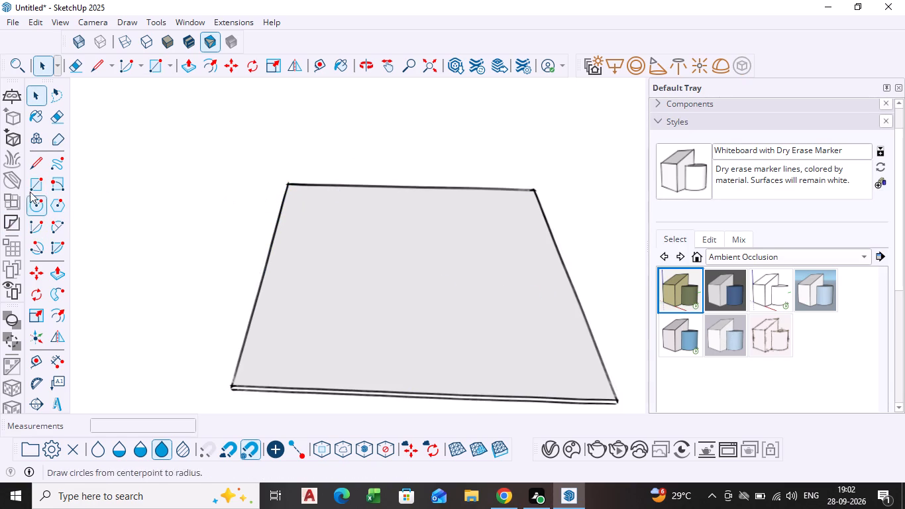
left_click(32, 185)
left_click(285, 186)
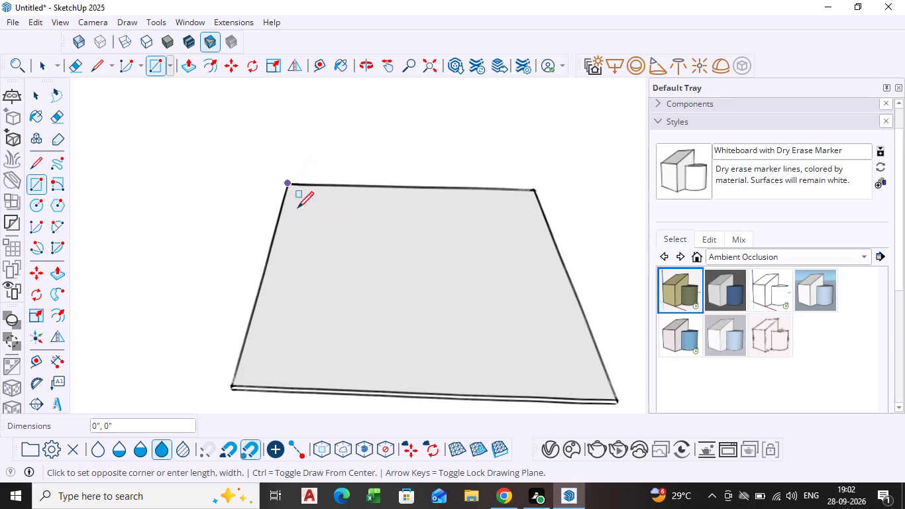
left_click(613, 395)
key("space")
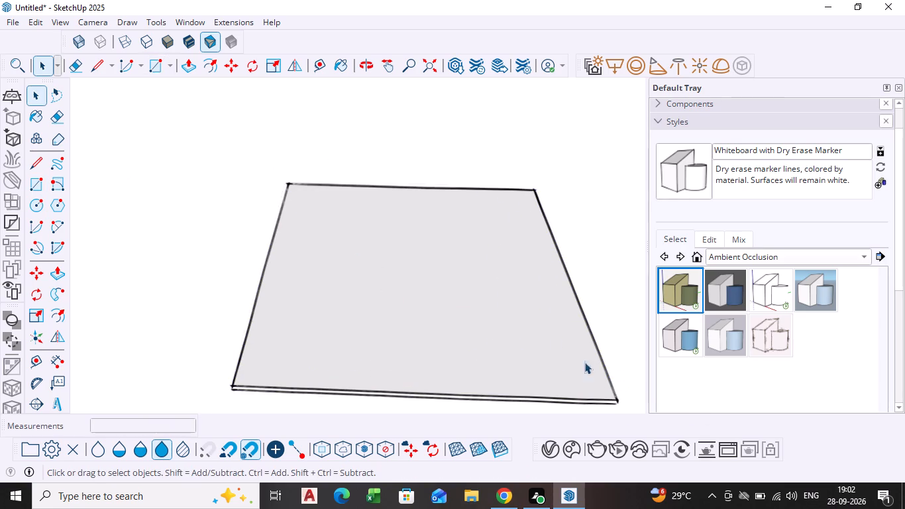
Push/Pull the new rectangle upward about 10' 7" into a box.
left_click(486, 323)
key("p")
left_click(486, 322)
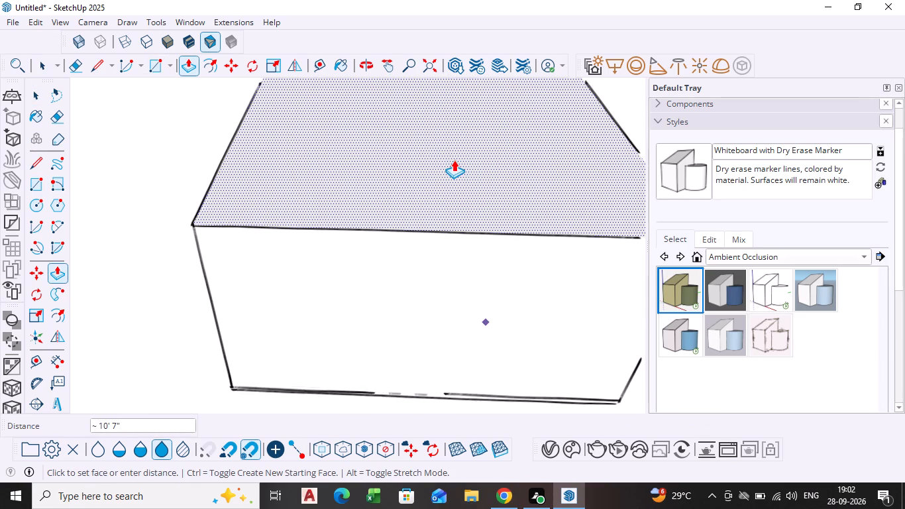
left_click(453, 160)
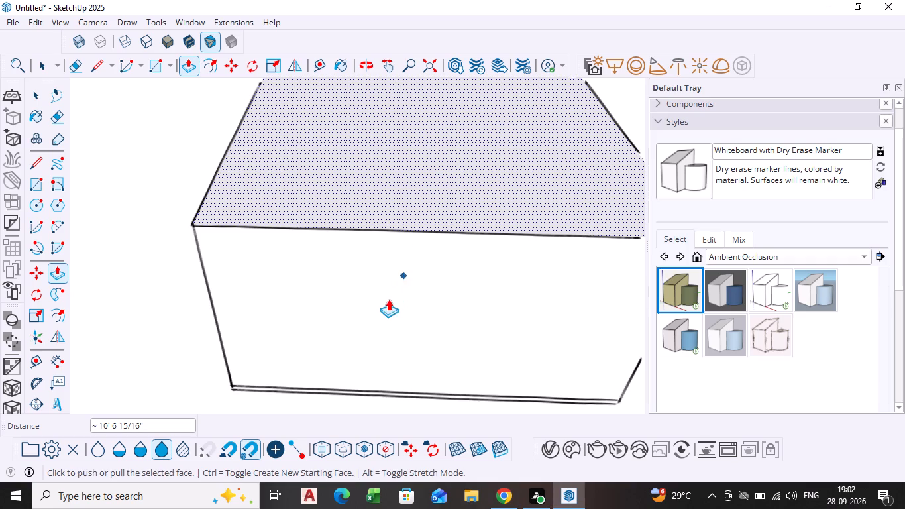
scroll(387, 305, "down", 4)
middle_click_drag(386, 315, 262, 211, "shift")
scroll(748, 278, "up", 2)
Examine the styles in the Color Sets collection.
left_click(736, 292)
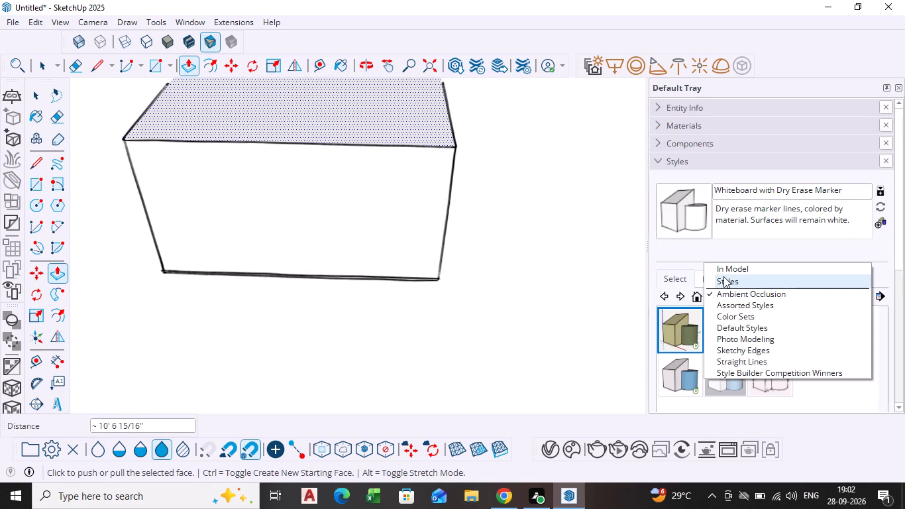
left_click(731, 317)
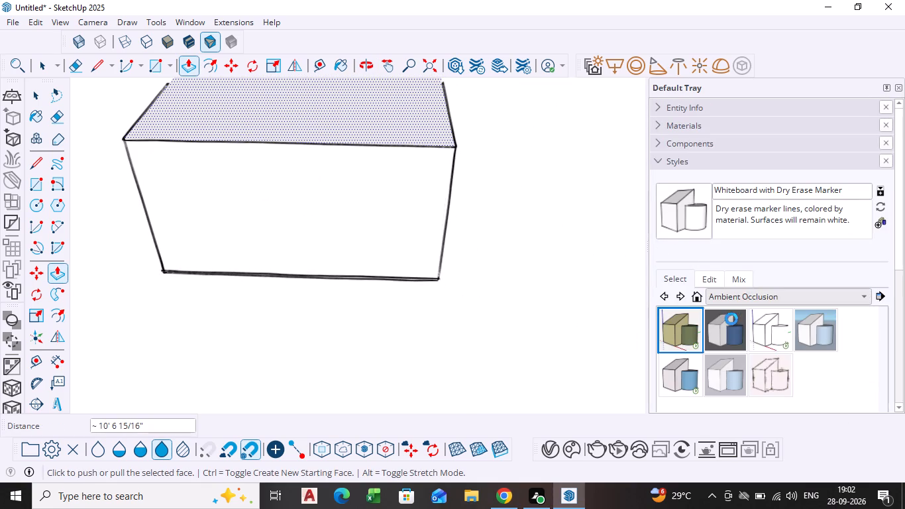
scroll(731, 319, "down", 6)
scroll(729, 300, "up", 2)
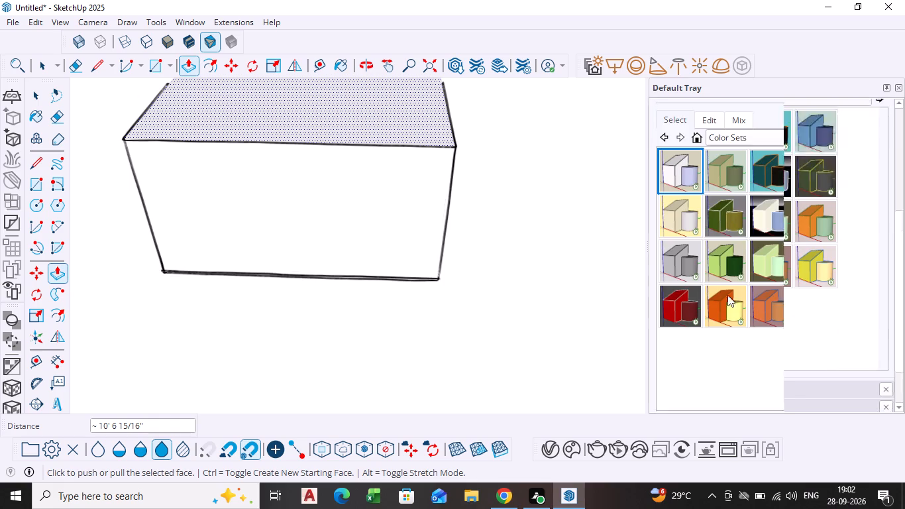
scroll(727, 295, "up", 2)
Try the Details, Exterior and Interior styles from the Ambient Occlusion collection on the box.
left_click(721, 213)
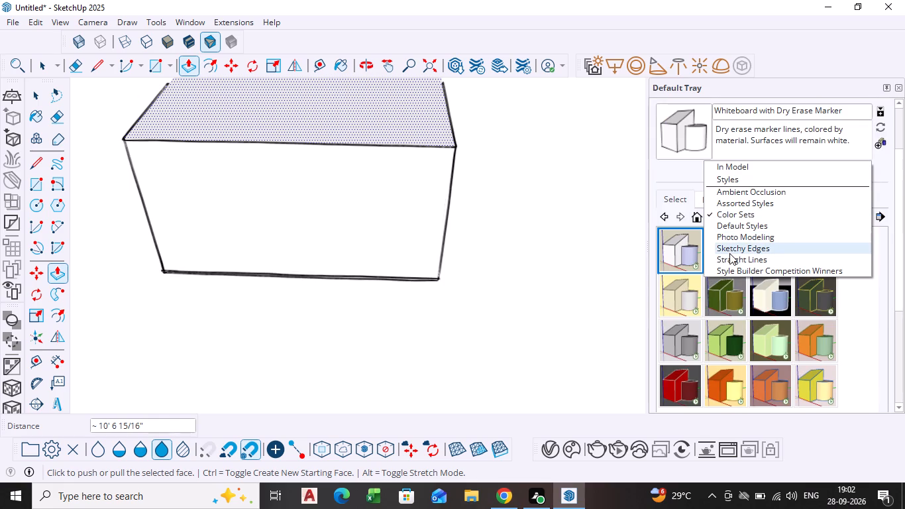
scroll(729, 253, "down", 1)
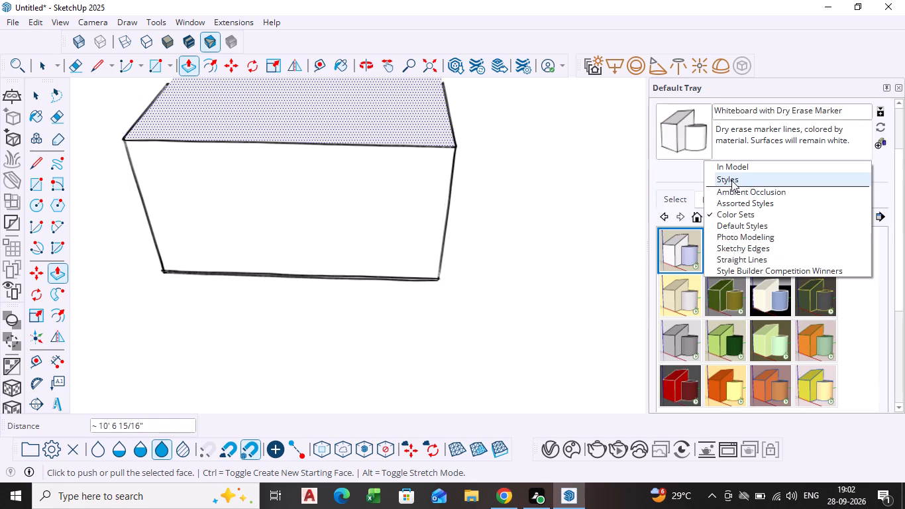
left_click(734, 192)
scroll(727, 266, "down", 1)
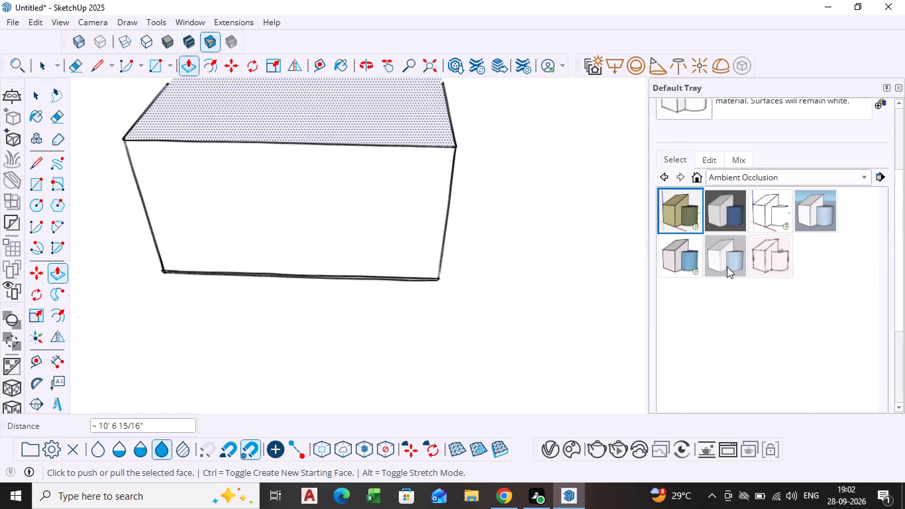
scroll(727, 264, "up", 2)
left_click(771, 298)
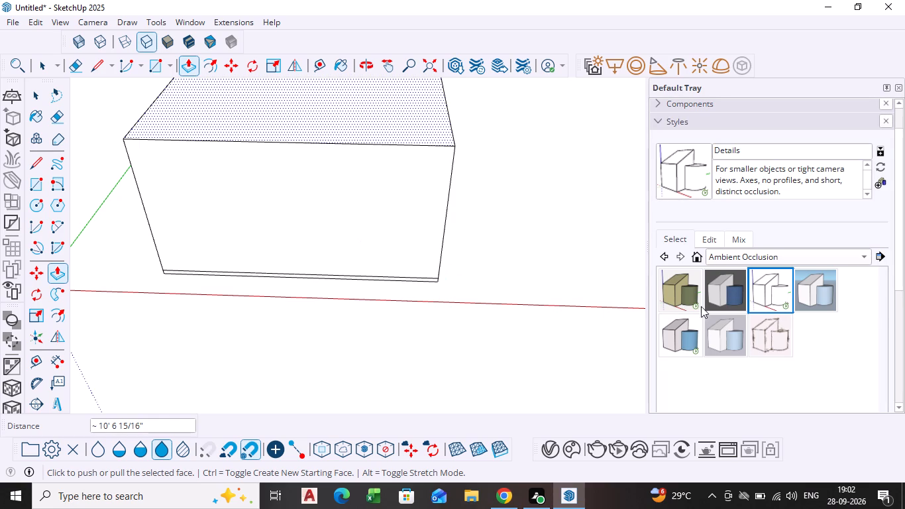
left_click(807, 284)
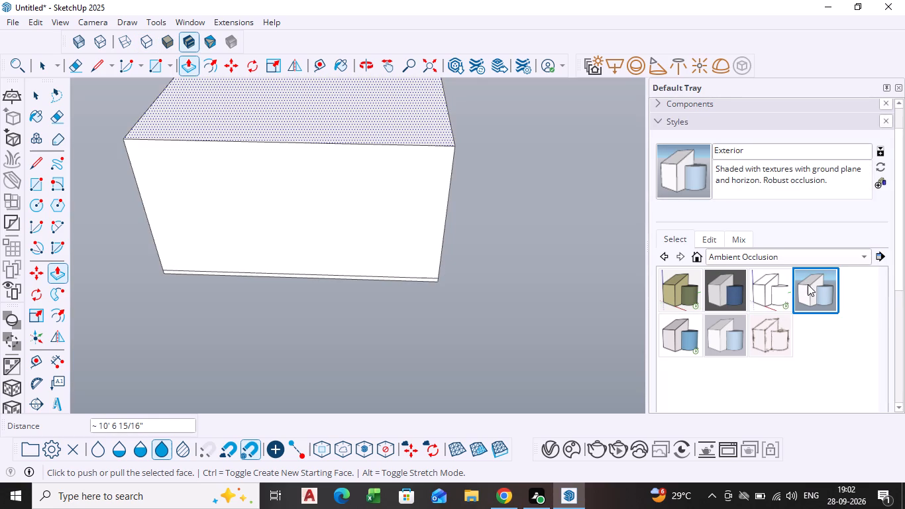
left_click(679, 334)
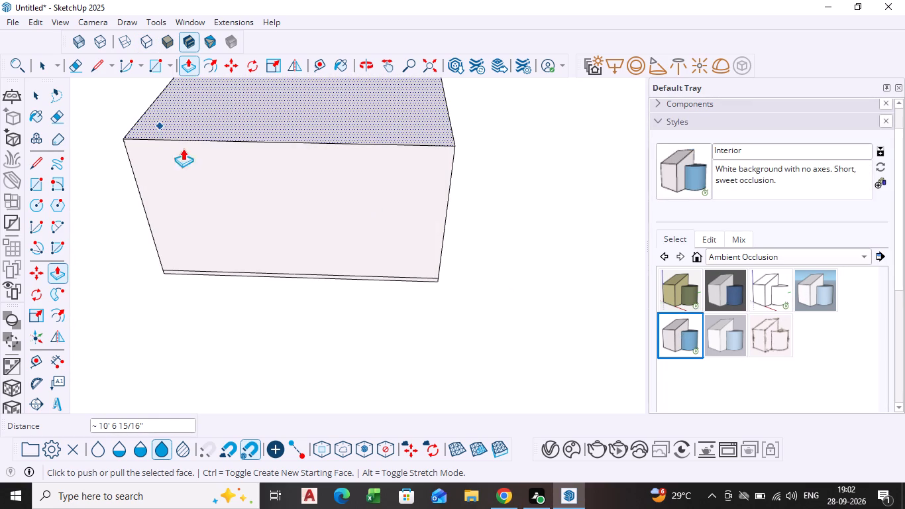
Apply the Details style from the Ambient Occlusion collection and check it on the box.
scroll(203, 169, "down", 2)
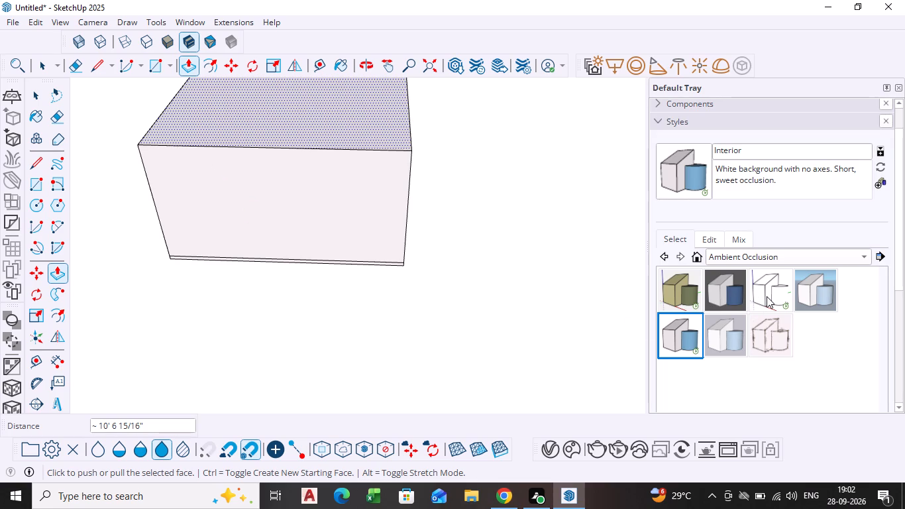
left_click(767, 296)
scroll(258, 333, "down", 3)
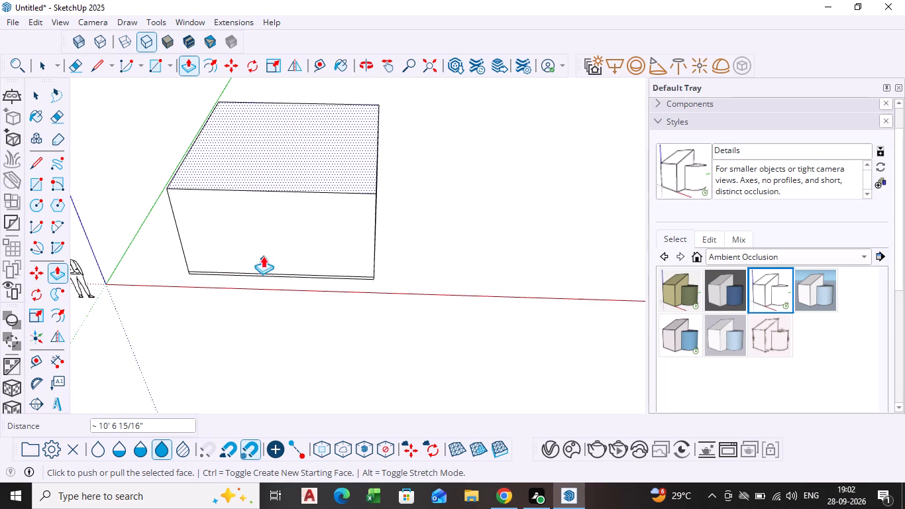
scroll(259, 246, "down", 3)
scroll(121, 264, "up", 7)
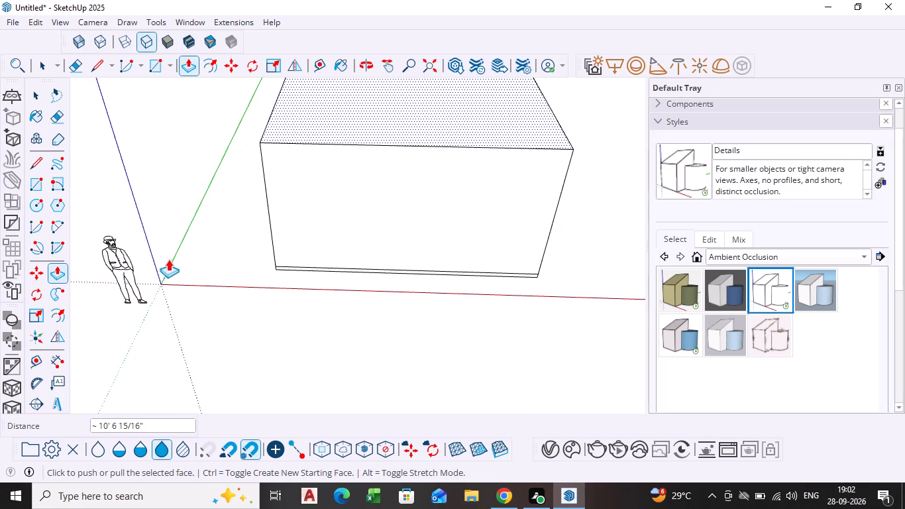
middle_click_drag(250, 205, 174, 287, "shift")
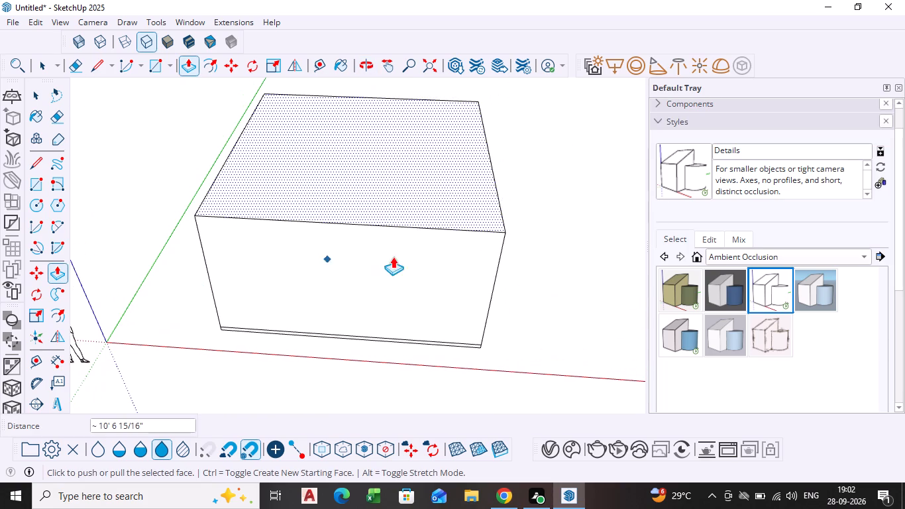
scroll(449, 328, "up", 9)
scroll(437, 359, "down", 8)
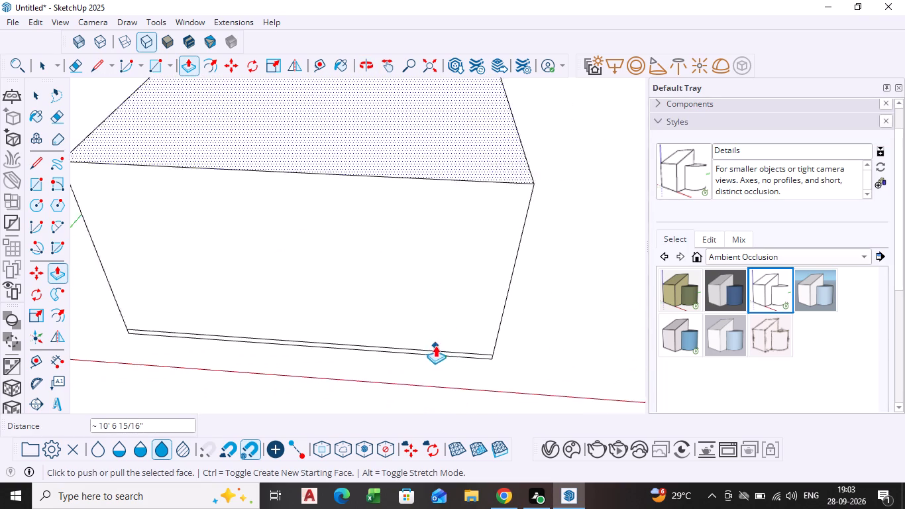
scroll(435, 345, "down", 2)
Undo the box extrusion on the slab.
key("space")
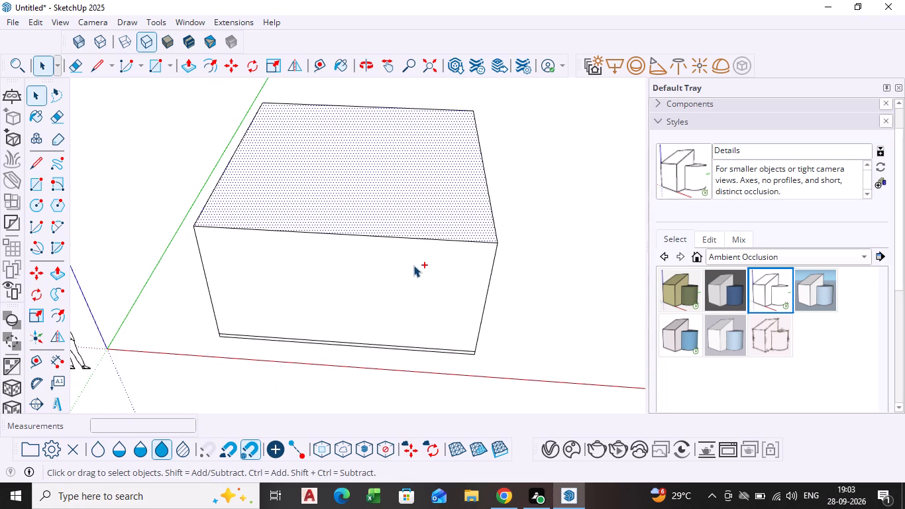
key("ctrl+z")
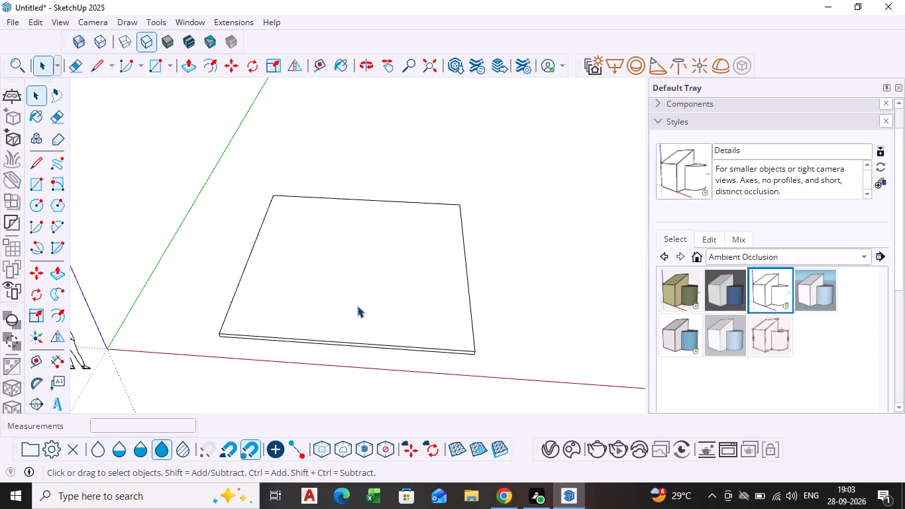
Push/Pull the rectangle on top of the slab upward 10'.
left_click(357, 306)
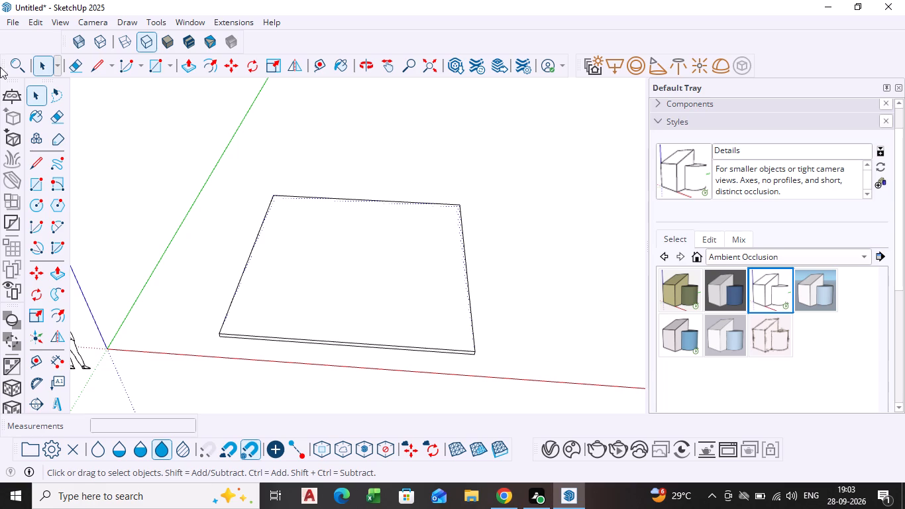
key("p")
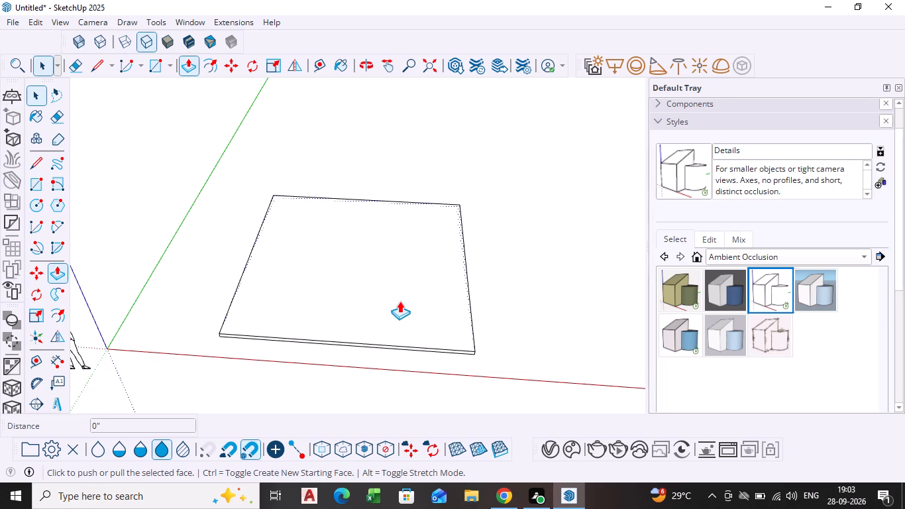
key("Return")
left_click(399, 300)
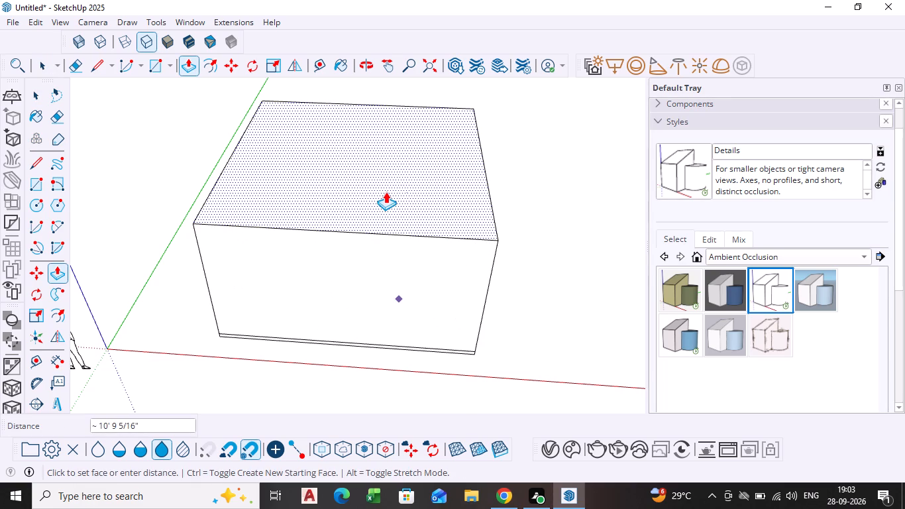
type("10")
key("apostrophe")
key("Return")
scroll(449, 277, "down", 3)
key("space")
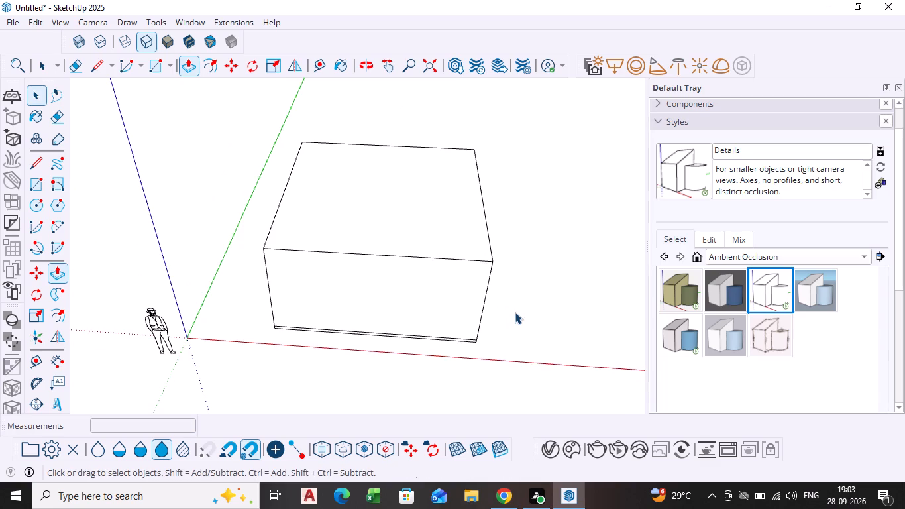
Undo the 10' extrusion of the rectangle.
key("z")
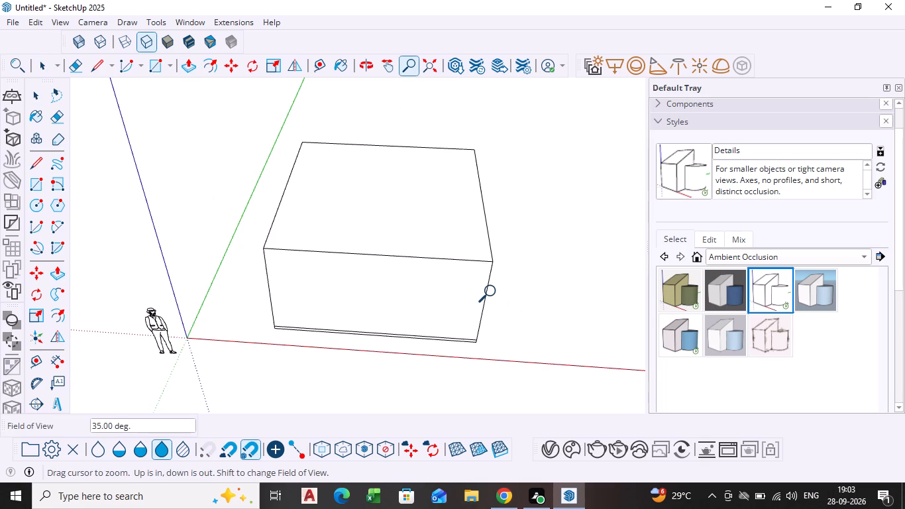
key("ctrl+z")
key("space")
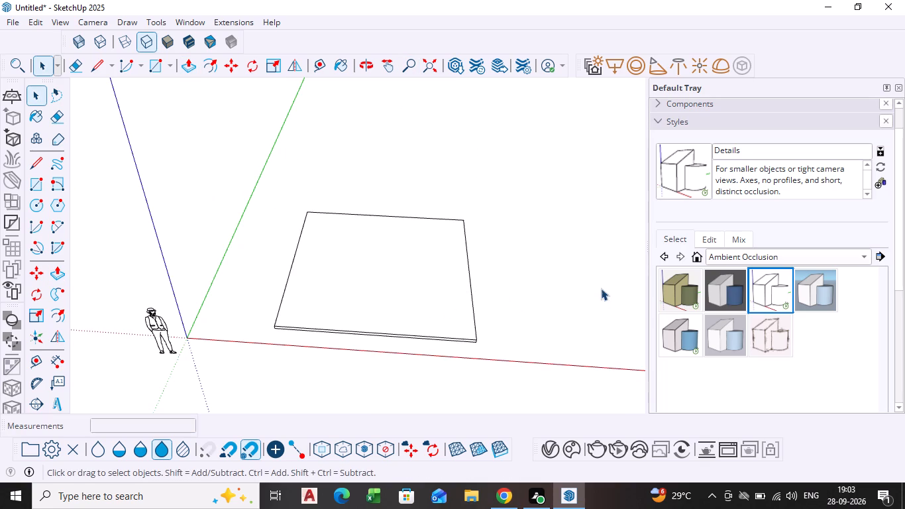
Offset the outline of the rectangle on the slab inward by 9" to form a wall border.
scroll(347, 284, "up", 2)
left_click(343, 290)
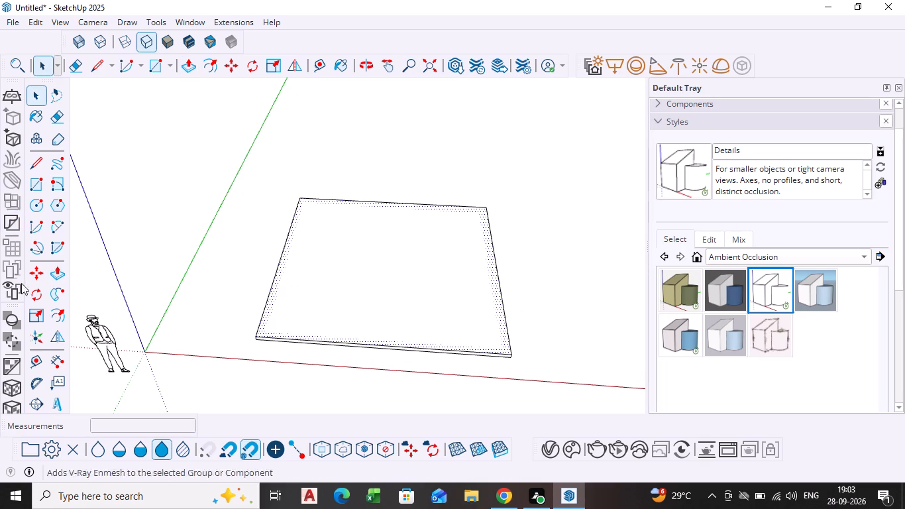
left_click(58, 311)
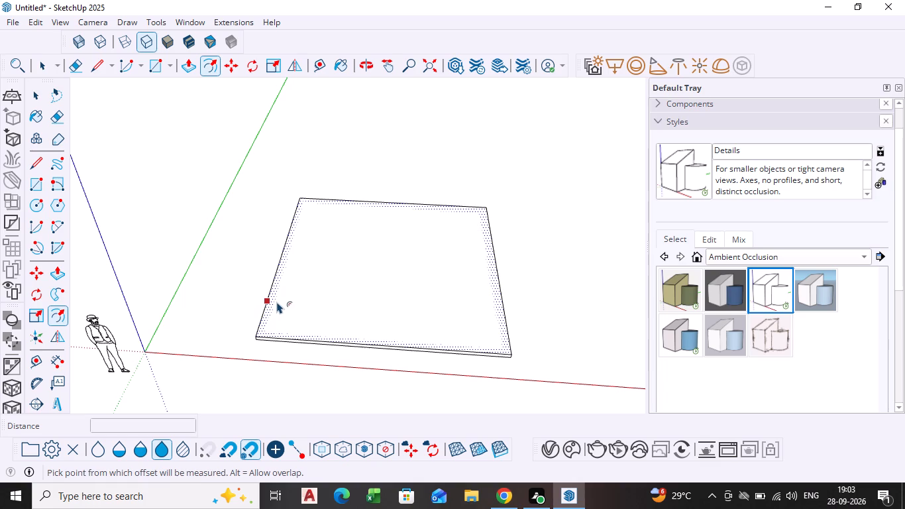
left_click(277, 302)
key("9")
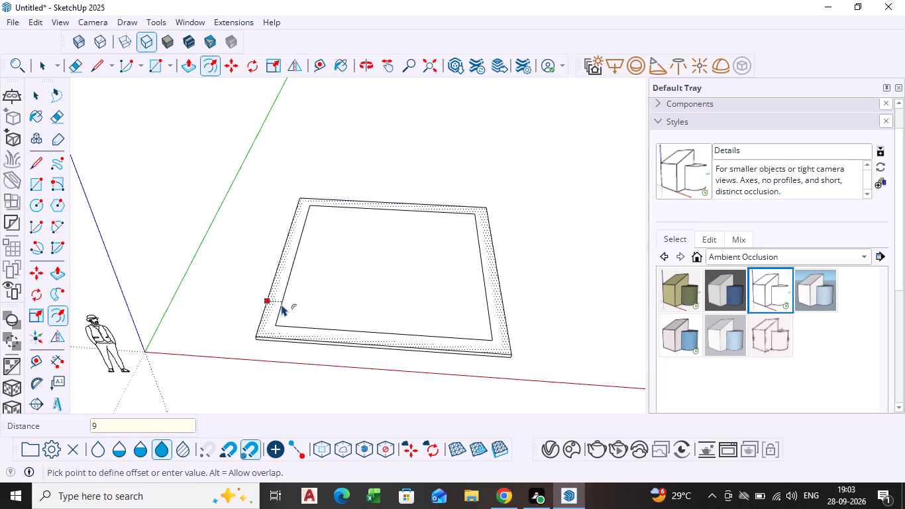
key("Return")
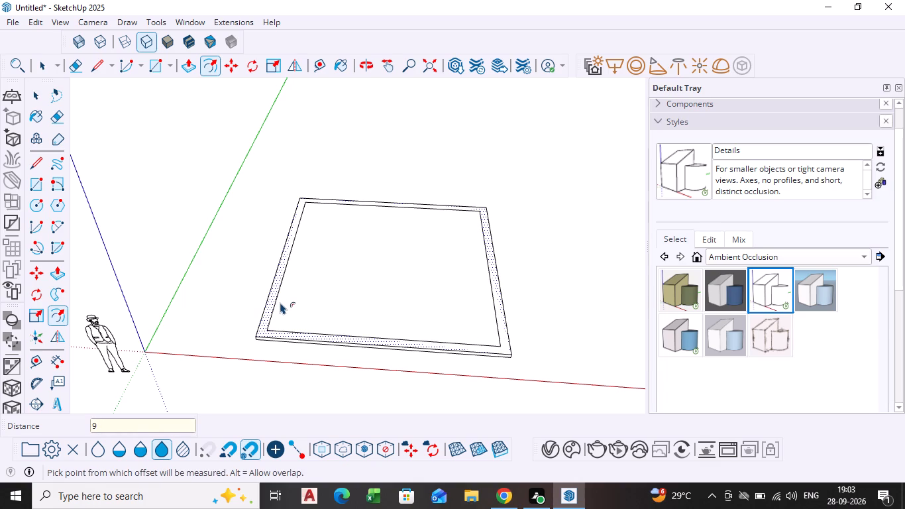
key("space")
scroll(302, 296, "up", 3)
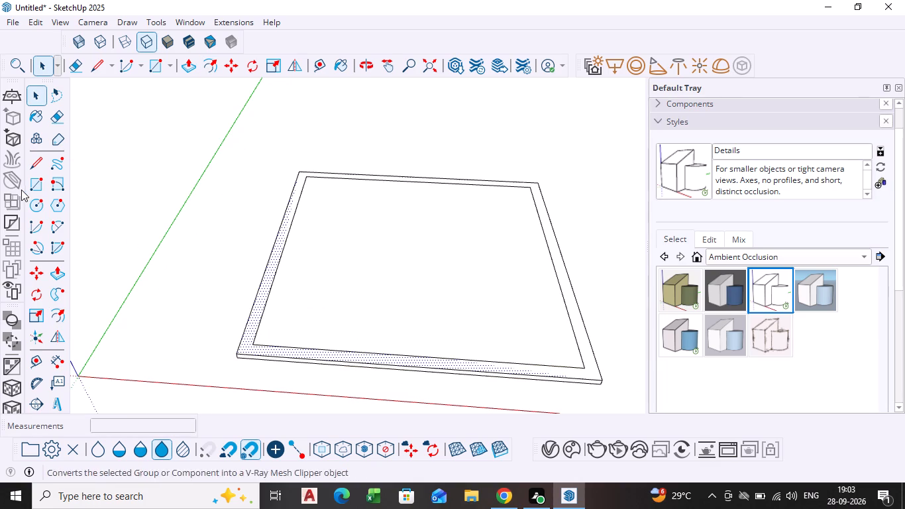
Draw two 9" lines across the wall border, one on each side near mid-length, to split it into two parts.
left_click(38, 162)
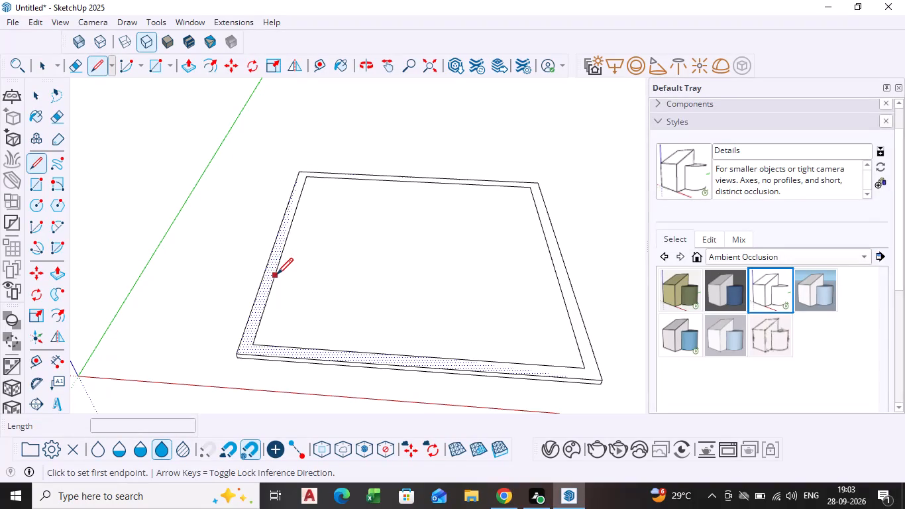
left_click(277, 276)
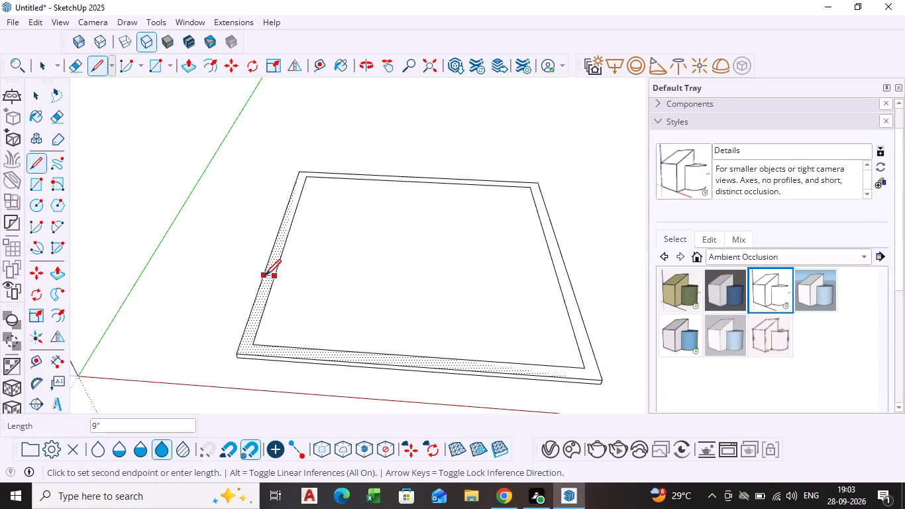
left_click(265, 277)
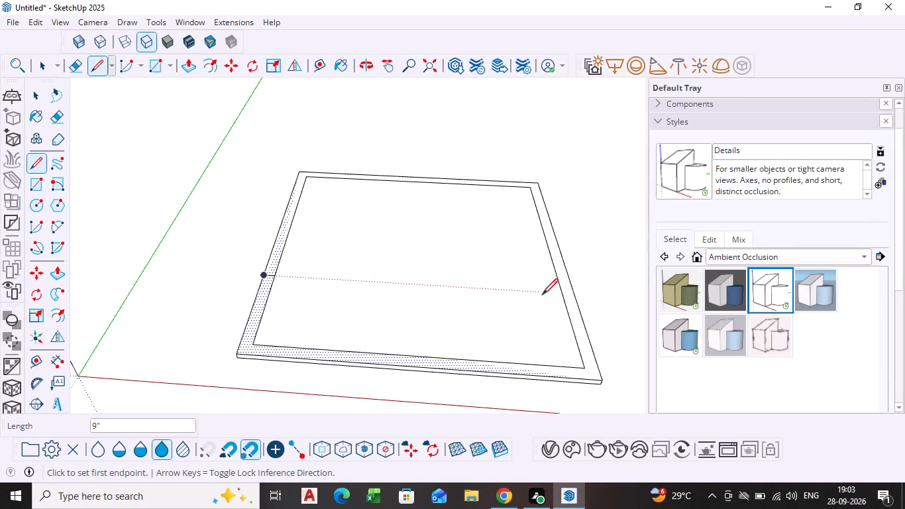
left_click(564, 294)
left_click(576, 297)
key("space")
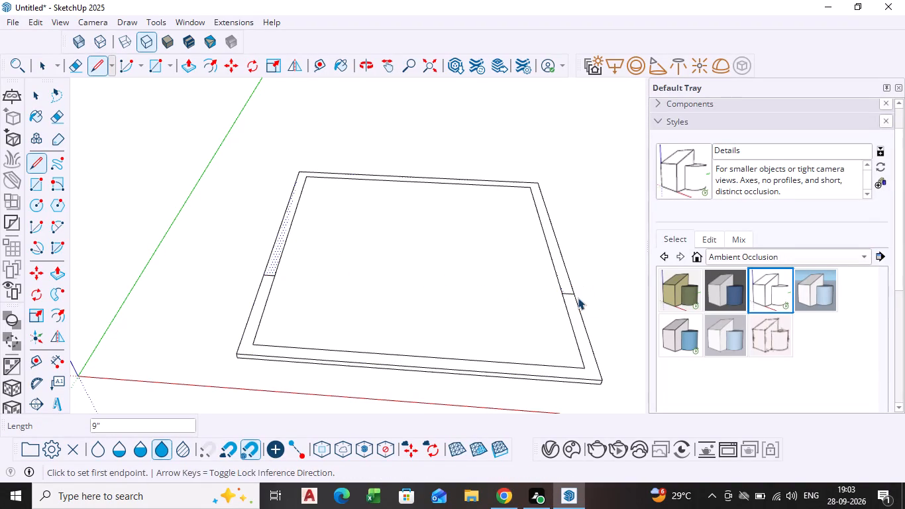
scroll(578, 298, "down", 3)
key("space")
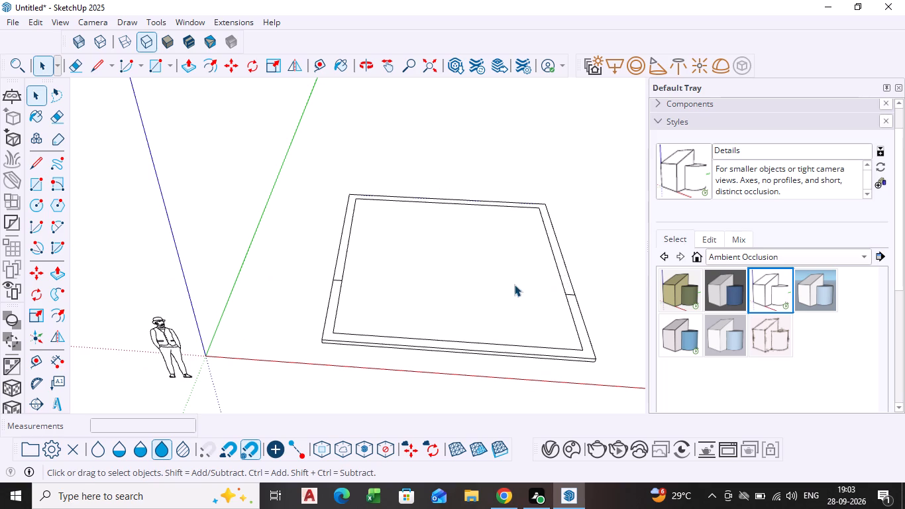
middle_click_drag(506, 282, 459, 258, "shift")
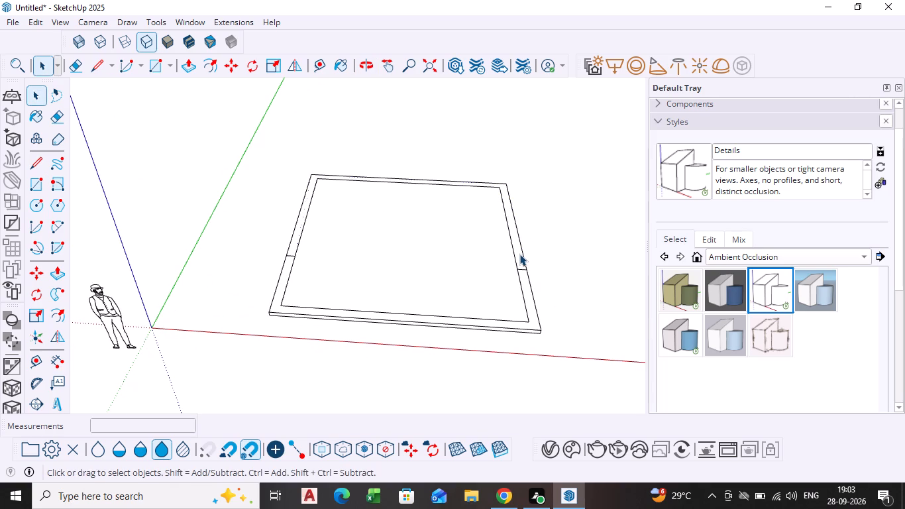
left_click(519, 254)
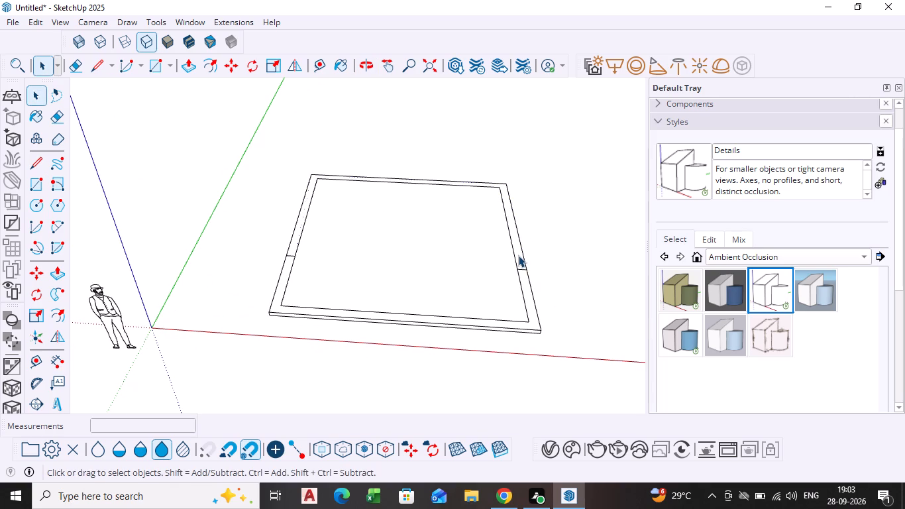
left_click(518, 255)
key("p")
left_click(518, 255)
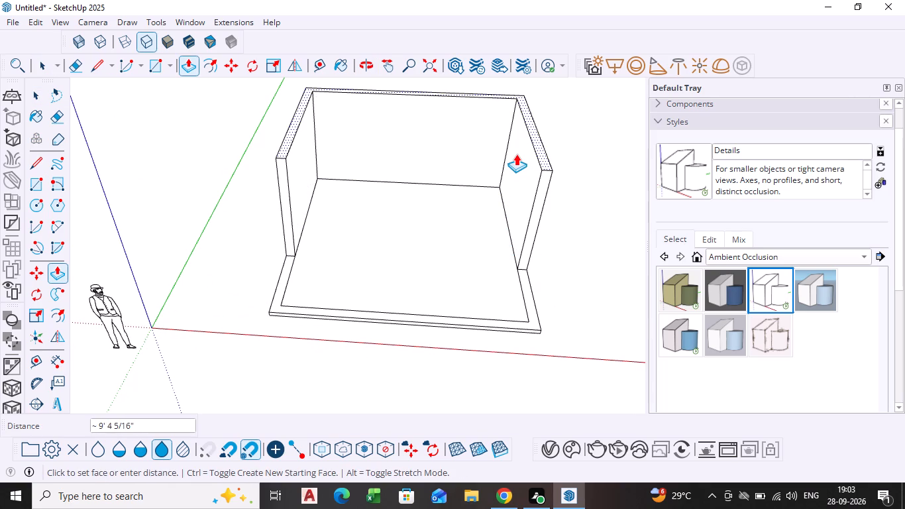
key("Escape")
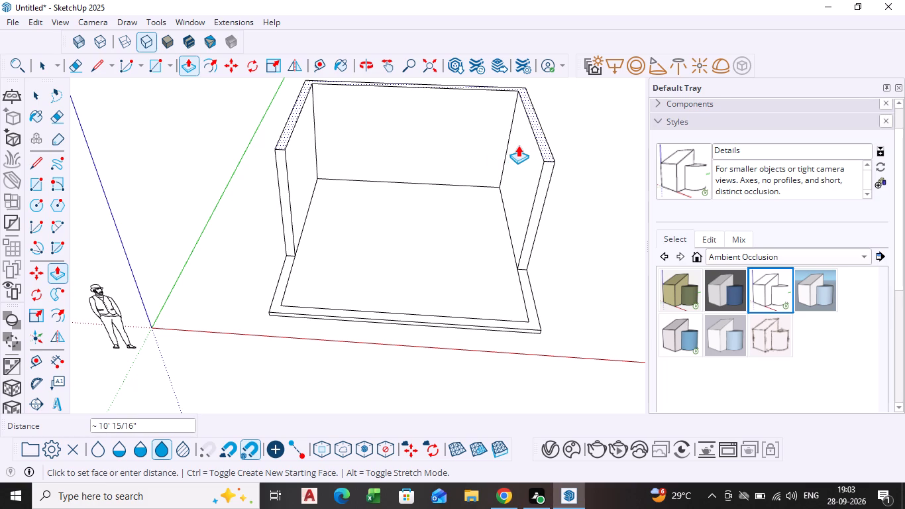
Undo the dividing lines, the wall border and the slab, back to an empty ground plane.
key("ctrl+z")
key("ctrl+z")
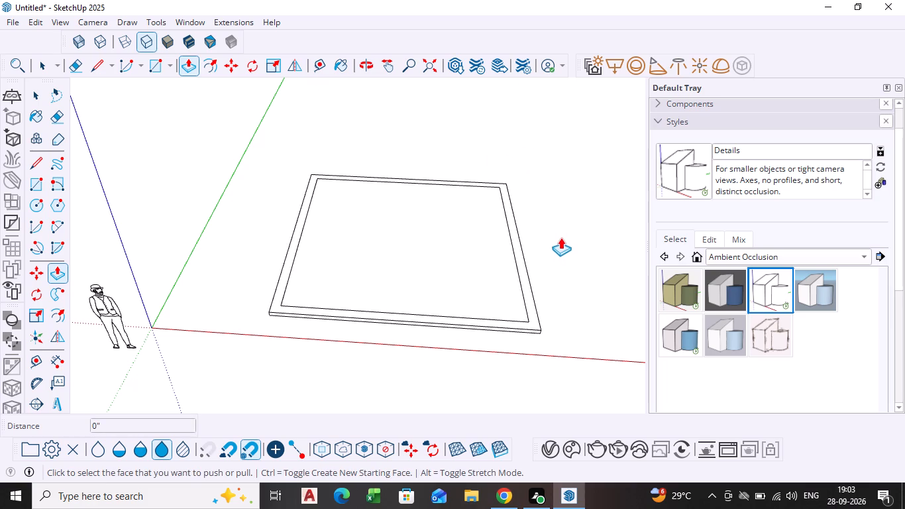
key("ctrl+z")
key("ctrl+z")
key("ctrl+z")
key("ctrl+z")
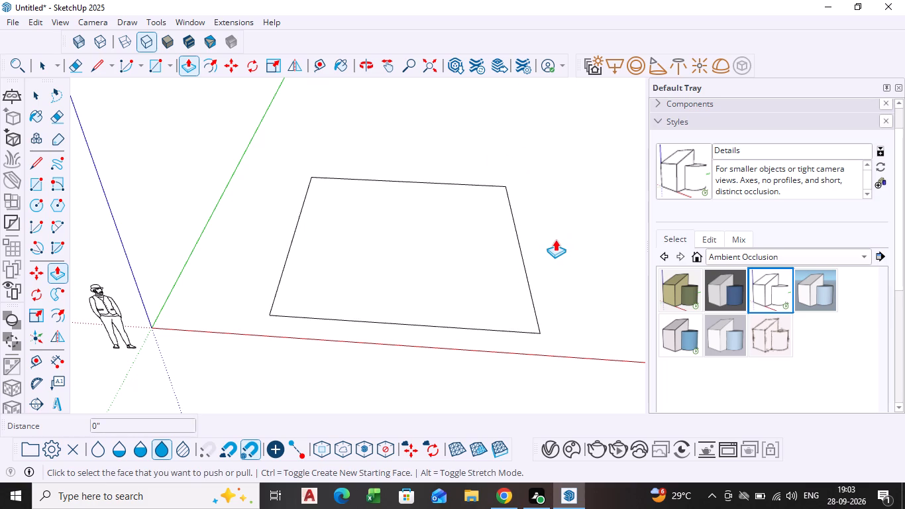
key("ctrl+z")
key("space")
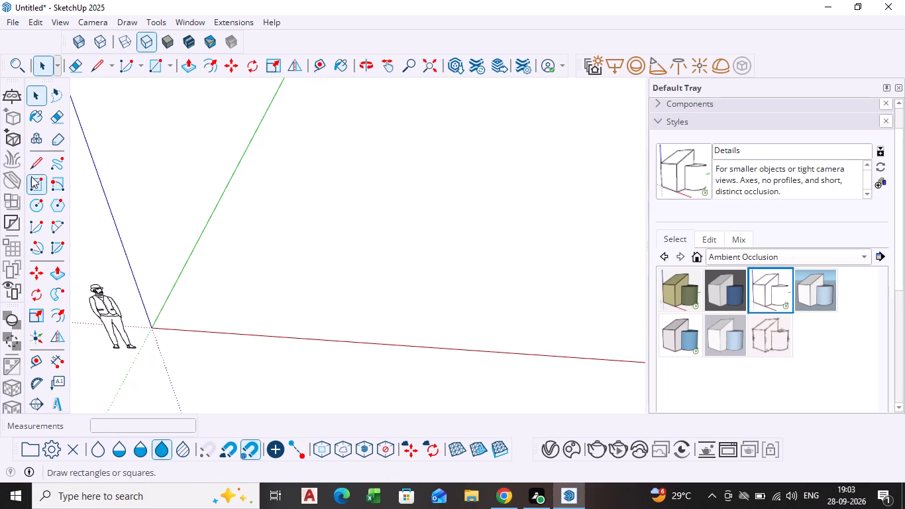
Draw a 30' by 30' rectangle on the ground, starting from a corner behind the red axis.
left_click(32, 178)
left_click(304, 164)
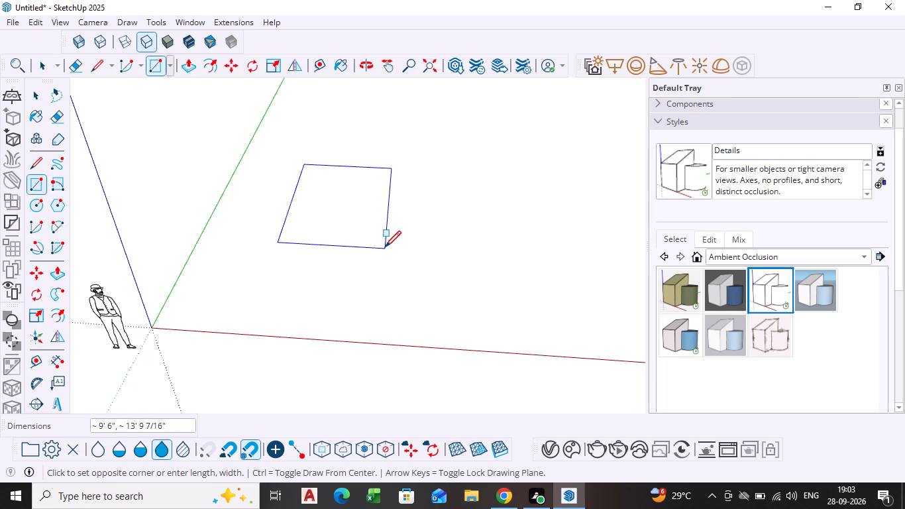
type("30")
key("apostrophe")
key("comma")
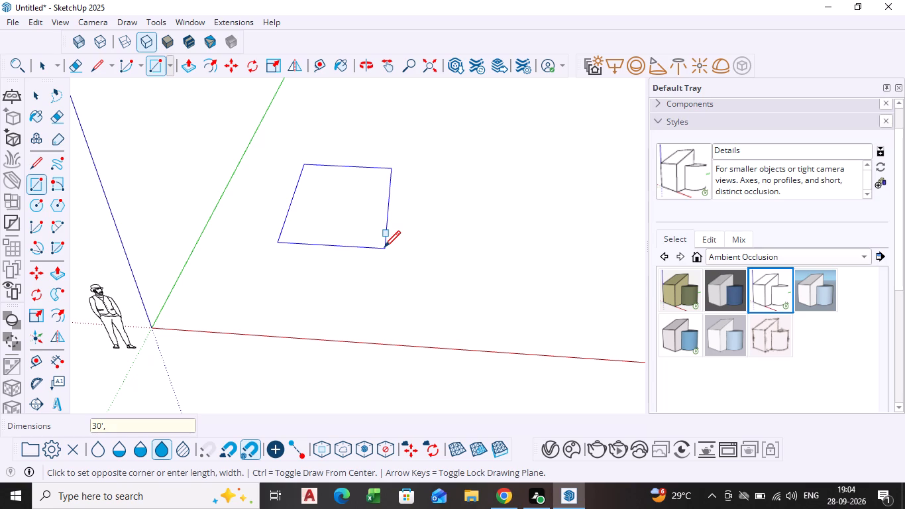
type("30'")
key("Return")
scroll(405, 242, "down", 4)
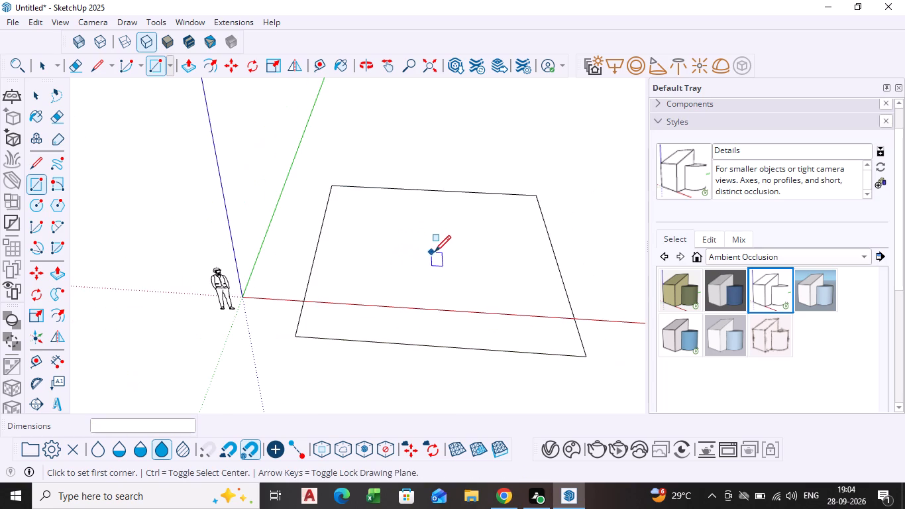
key("space")
Move the 30' square face back on the ground so it lies fully behind the red axis.
left_click(438, 271)
key("m")
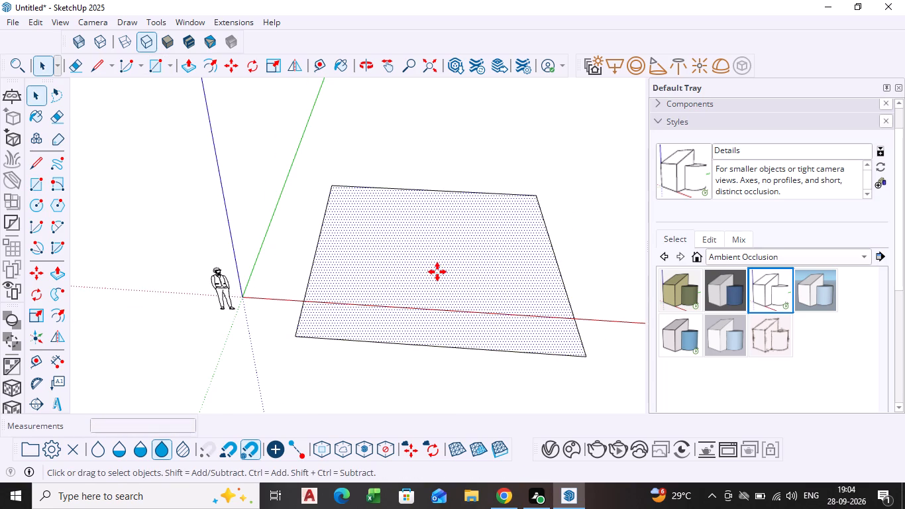
left_click(437, 272)
left_click(437, 196)
key("space")
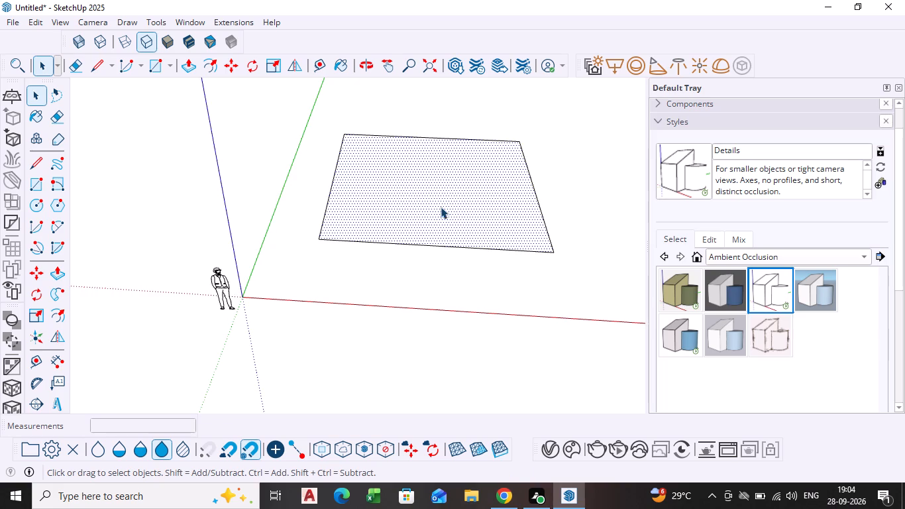
Push/Pull the square face upward 4" to form the ground slab.
scroll(441, 207, "up", 3)
middle_click_drag(430, 207, 425, 262)
scroll(429, 207, "down", 1)
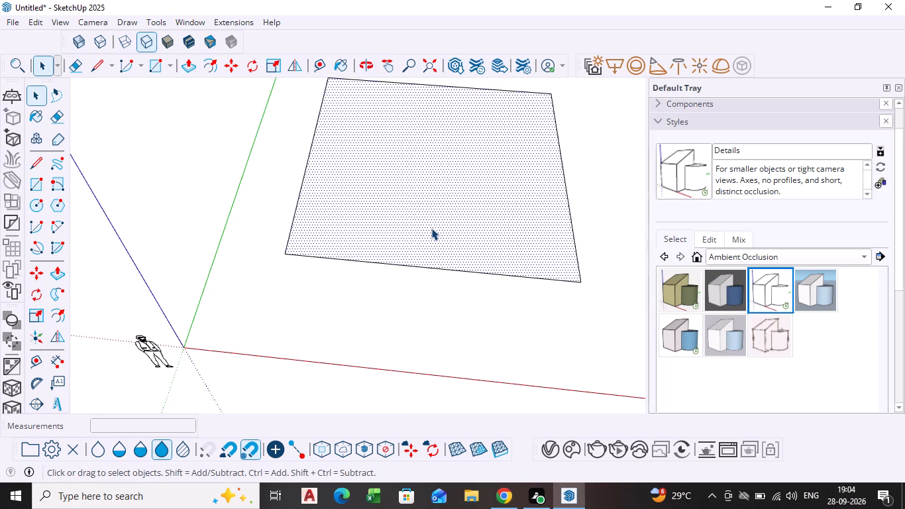
key("p")
left_click(431, 228)
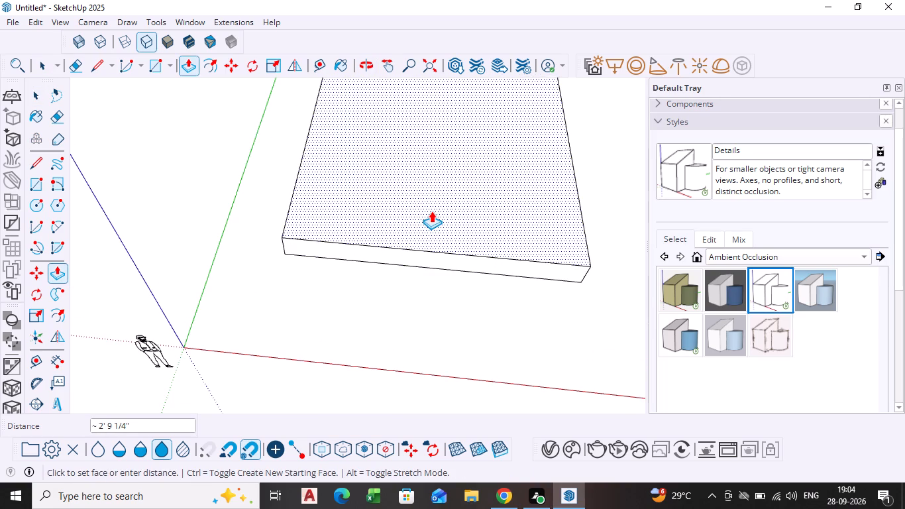
key("4")
key("Return")
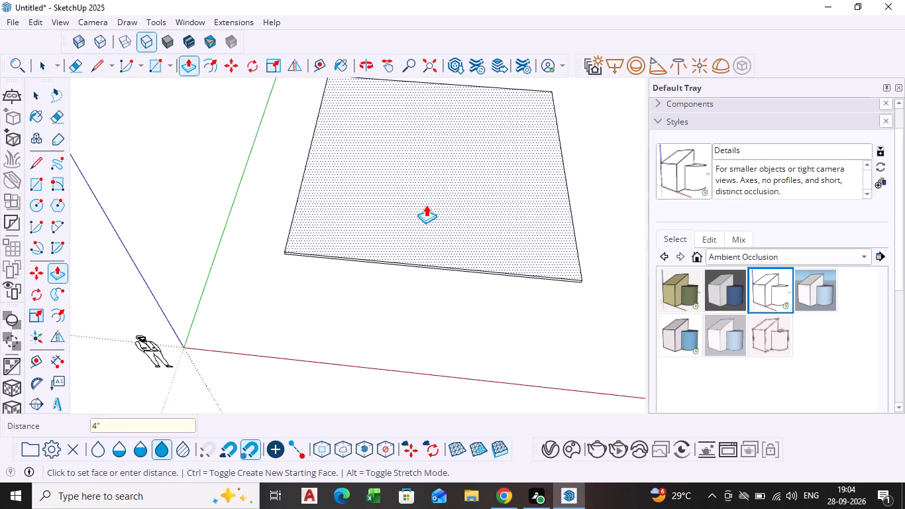
key("space")
Select the whole slab and make it a group.
scroll(424, 205, "down", 1)
middle_click_drag(424, 207, 423, 239)
scroll(423, 197, "down", 2)
middle_click_drag(423, 197, 421, 237, "shift")
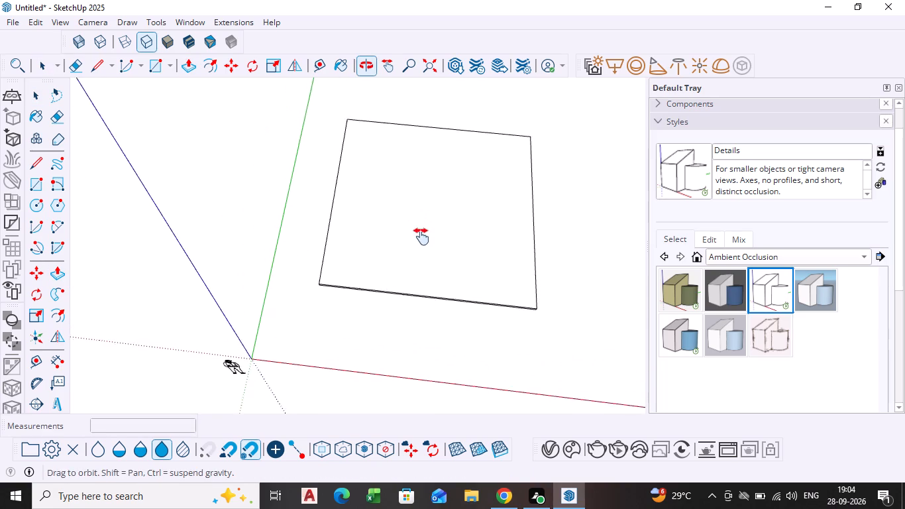
middle_click_drag(421, 237, 419, 242, "shift")
left_click(419, 243)
triple_click(419, 243)
left_click(419, 243)
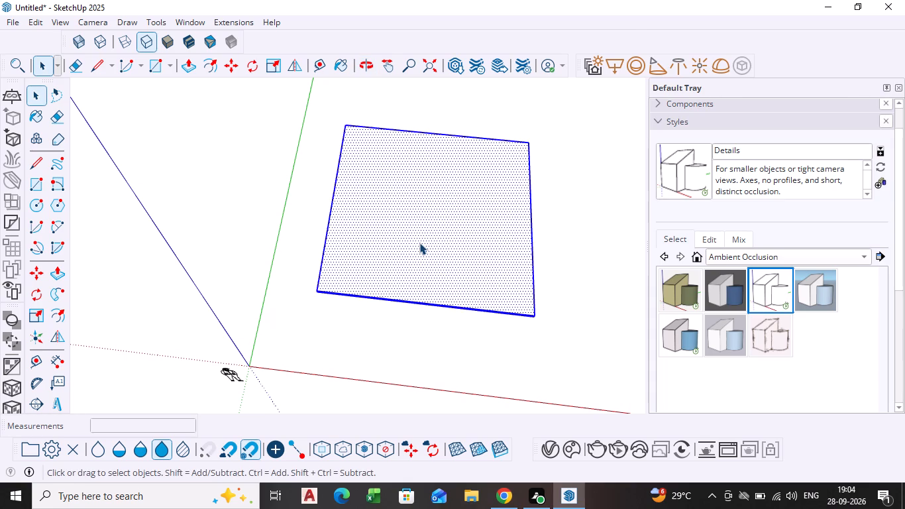
right_click(419, 243)
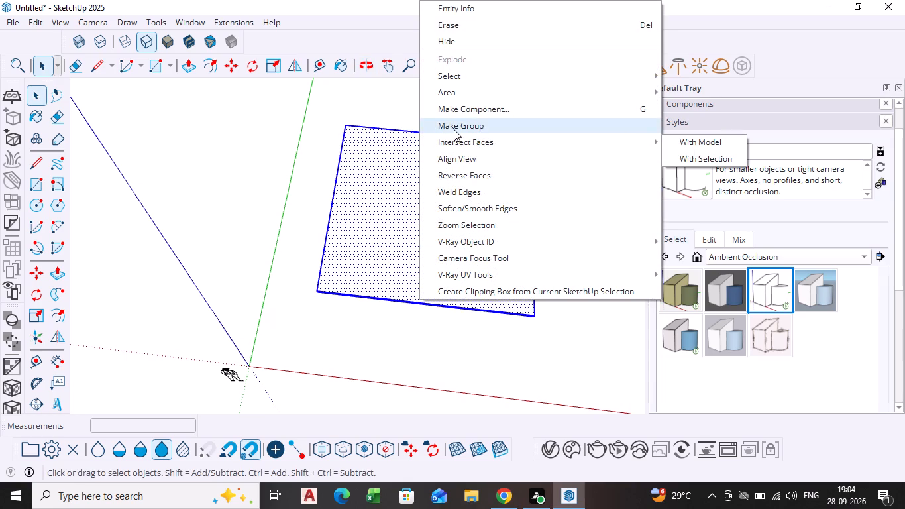
left_click(454, 129)
key("space")
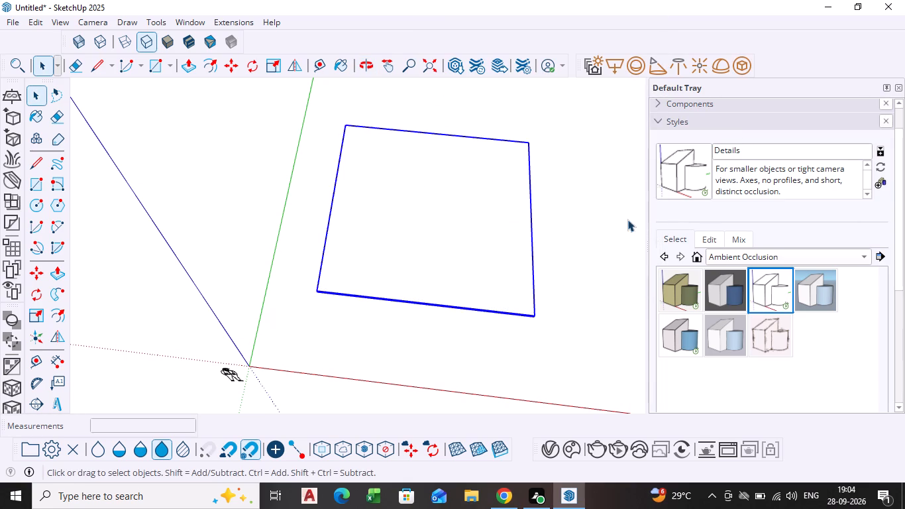
left_click(627, 219)
Draw a 30' by 30' rectangle over the grouped slab's top, from corner to opposite corner.
left_click(43, 182)
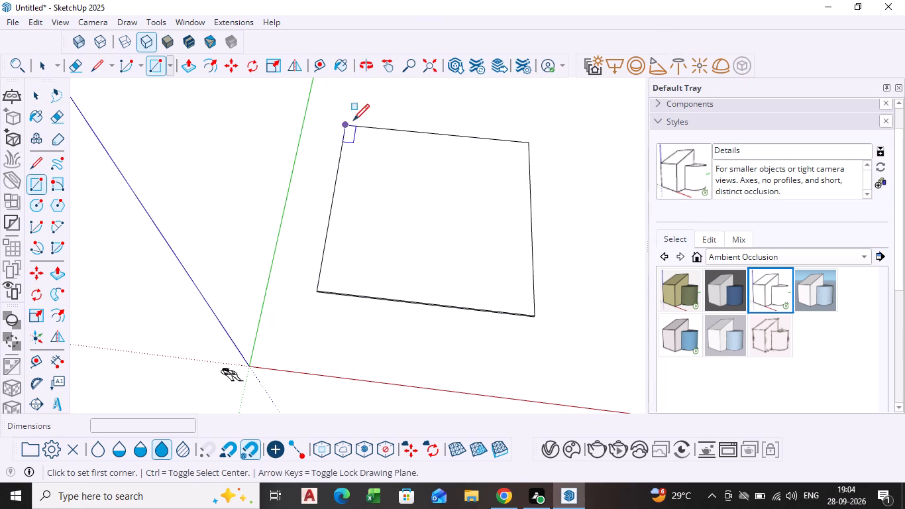
left_click(350, 123)
left_click(534, 314)
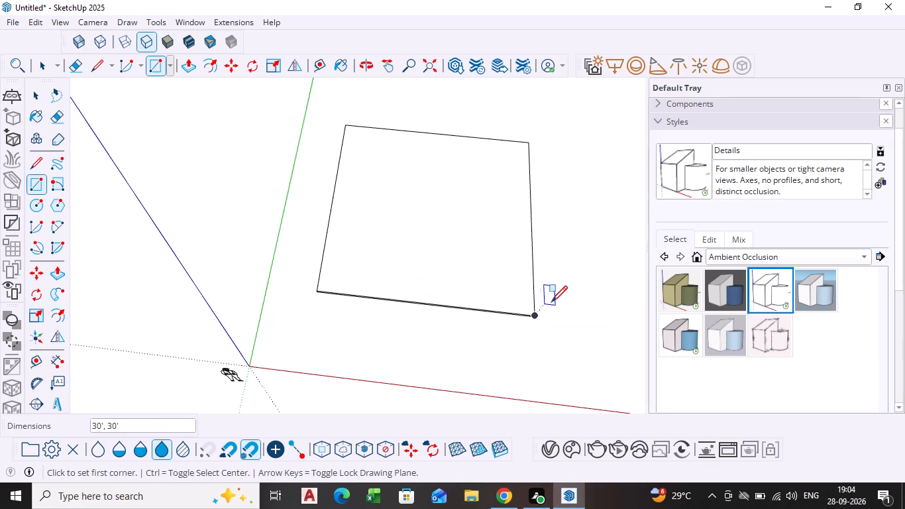
key("space")
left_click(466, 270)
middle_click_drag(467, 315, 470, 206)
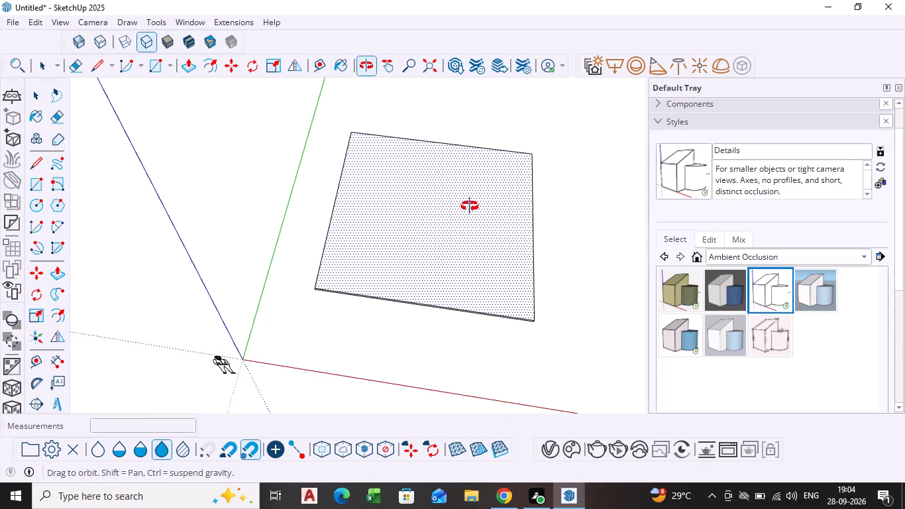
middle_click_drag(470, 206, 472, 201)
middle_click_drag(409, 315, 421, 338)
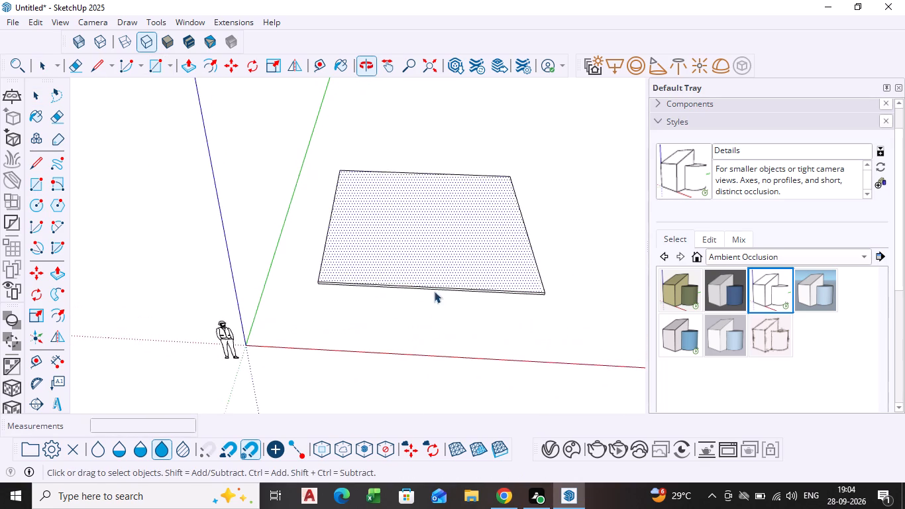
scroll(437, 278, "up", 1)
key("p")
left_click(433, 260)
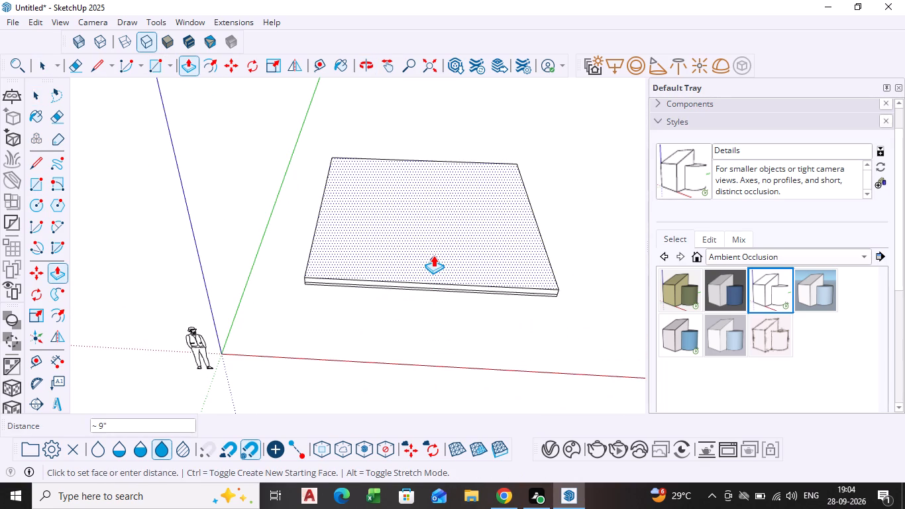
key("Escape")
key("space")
Offset the outline of the rectangle on the slab inward by 9" to form the wall border.
scroll(396, 249, "up", 2)
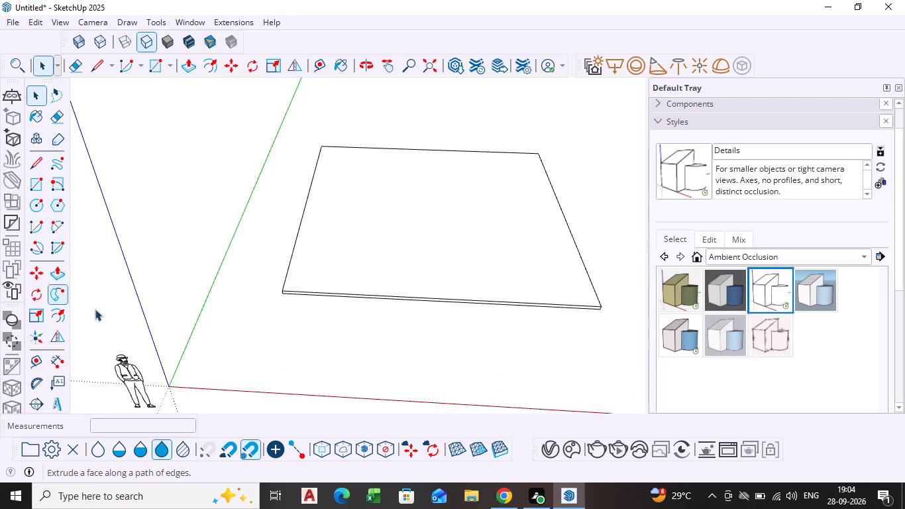
left_click(458, 210)
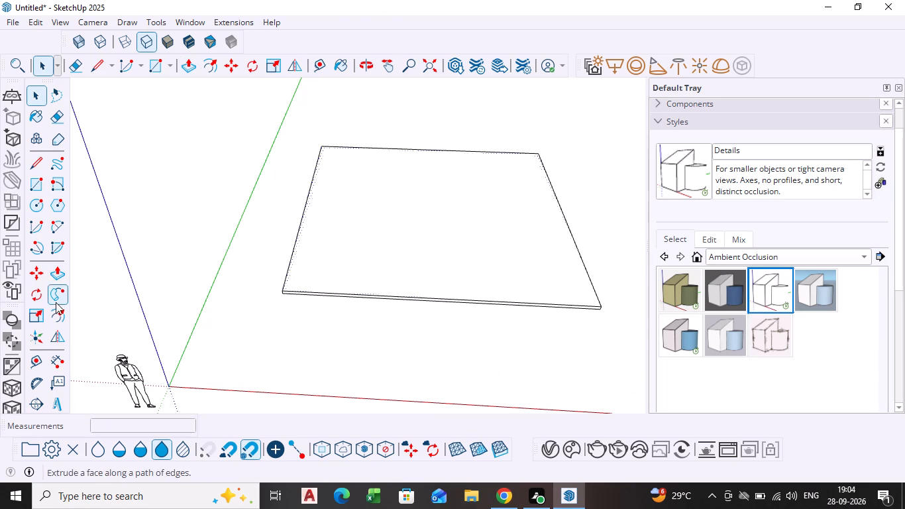
left_click(57, 310)
left_click(345, 237)
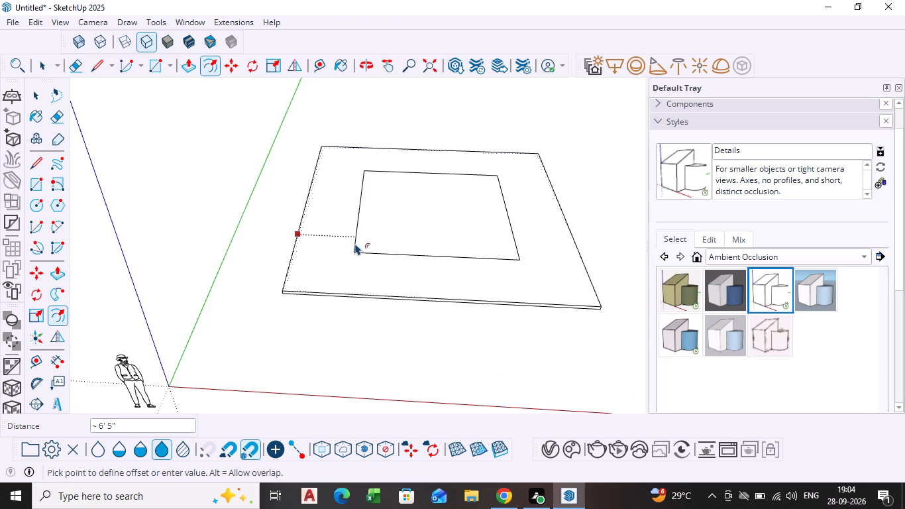
key("9")
key("Return")
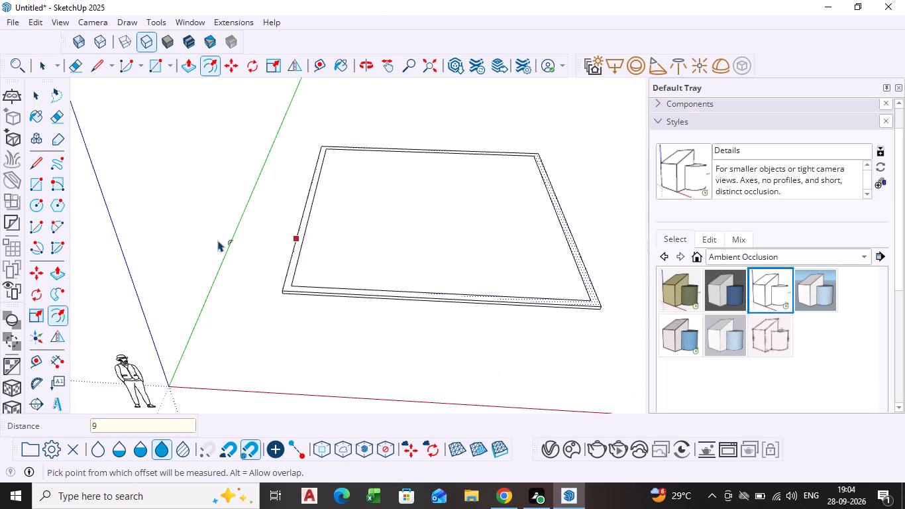
Draw a 9" line across the wall border near the middle of each of the two sides parallel to the green axis.
left_click(40, 174)
scroll(294, 227, "up", 3)
left_click(42, 164)
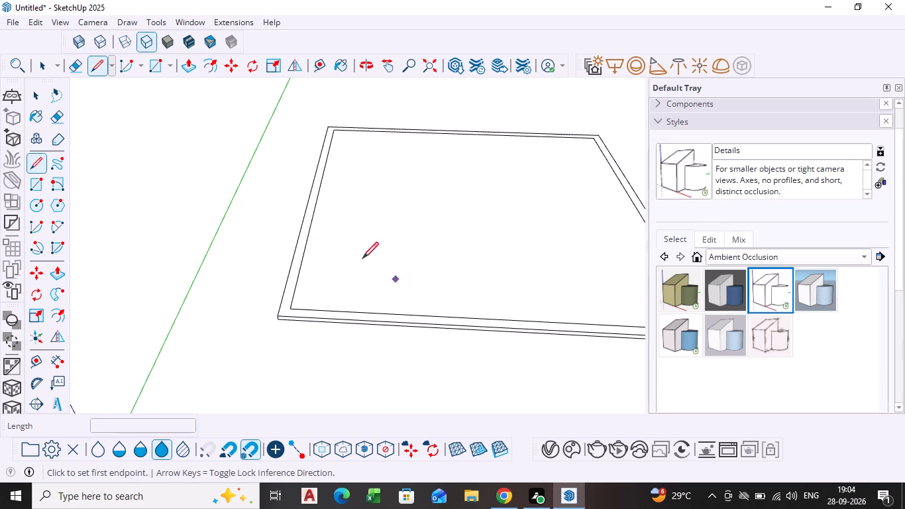
left_click(314, 217)
left_click(303, 215)
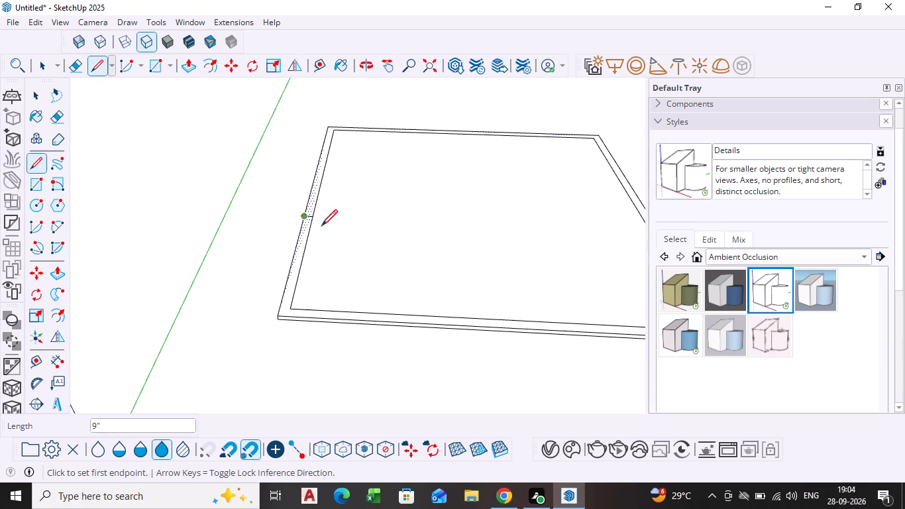
scroll(384, 272, "down", 3)
middle_click_drag(473, 314, 330, 288, "shift")
scroll(522, 209, "up", 3)
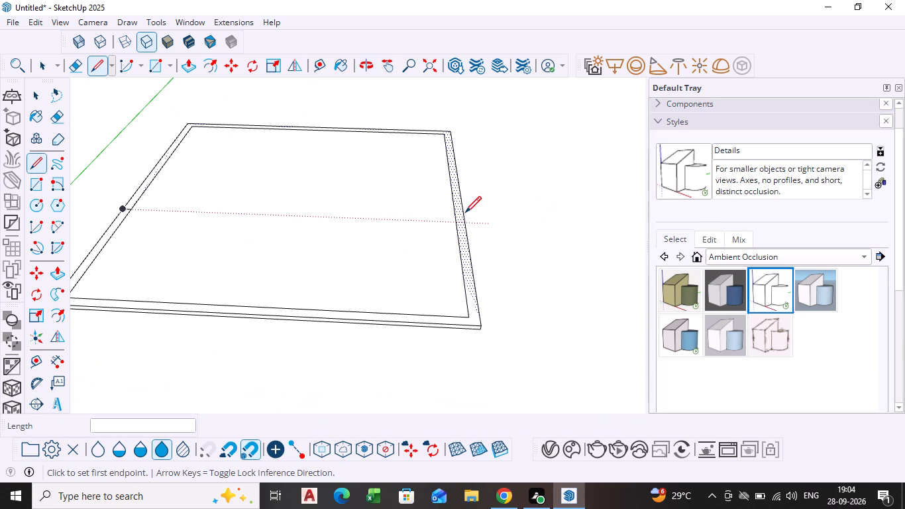
left_click(457, 220)
left_click(467, 220)
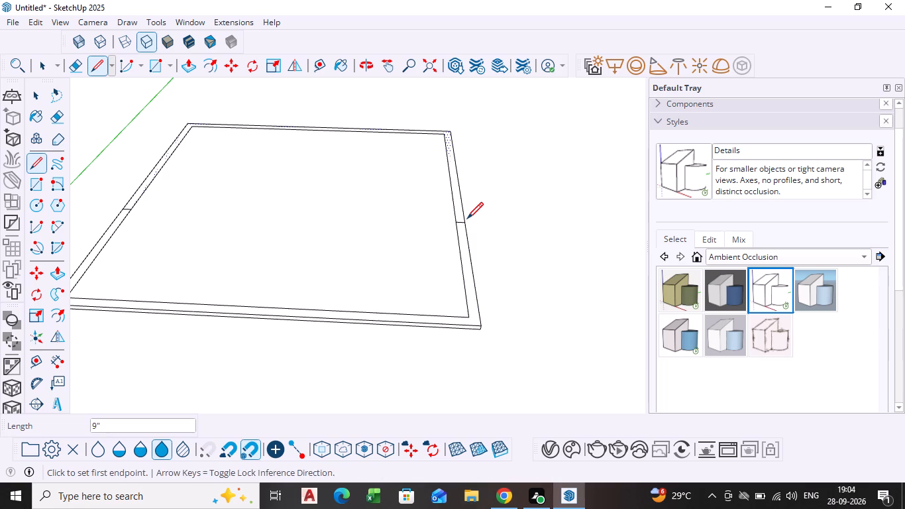
key("space")
Push/Pull the rear U-shaped part of the wall border up 10' to raise the walls.
middle_click_drag(287, 235, 314, 311)
scroll(293, 279, "down", 1)
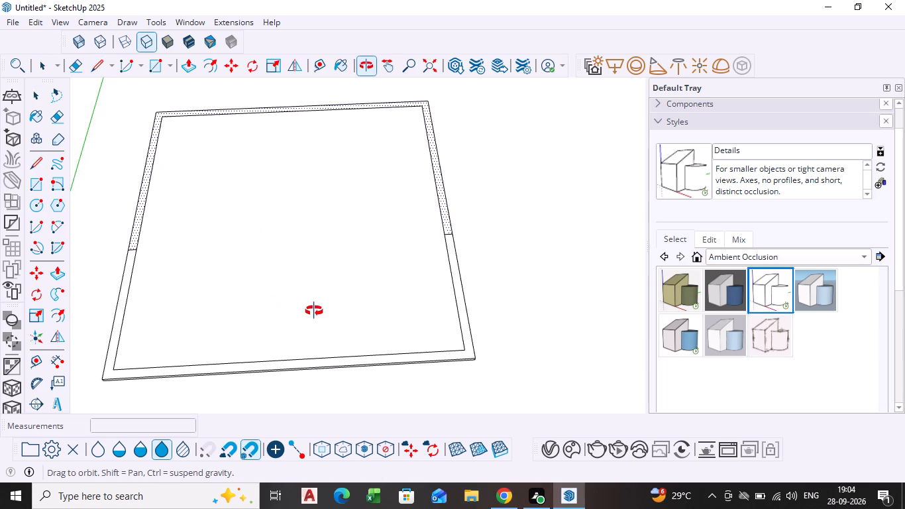
middle_click_drag(314, 311, 315, 310)
middle_click_drag(260, 243, 277, 247)
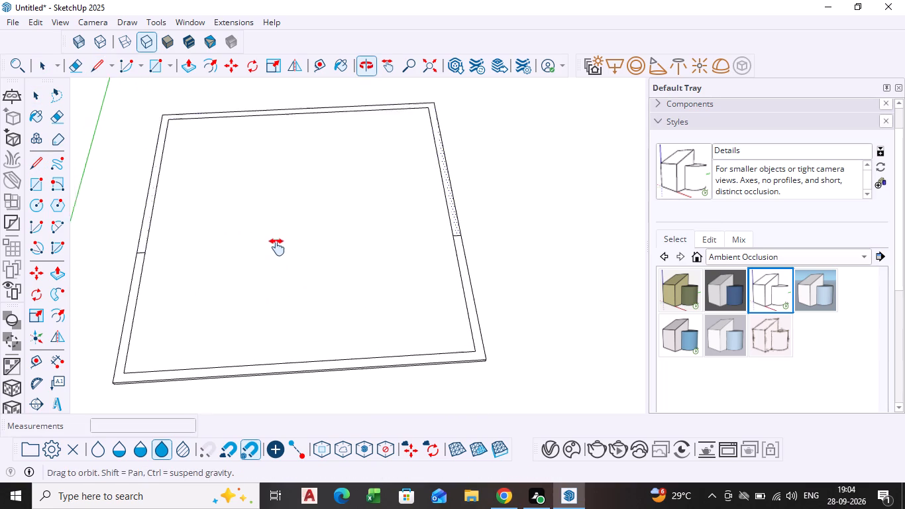
middle_click_drag(277, 247, 286, 251)
key("p")
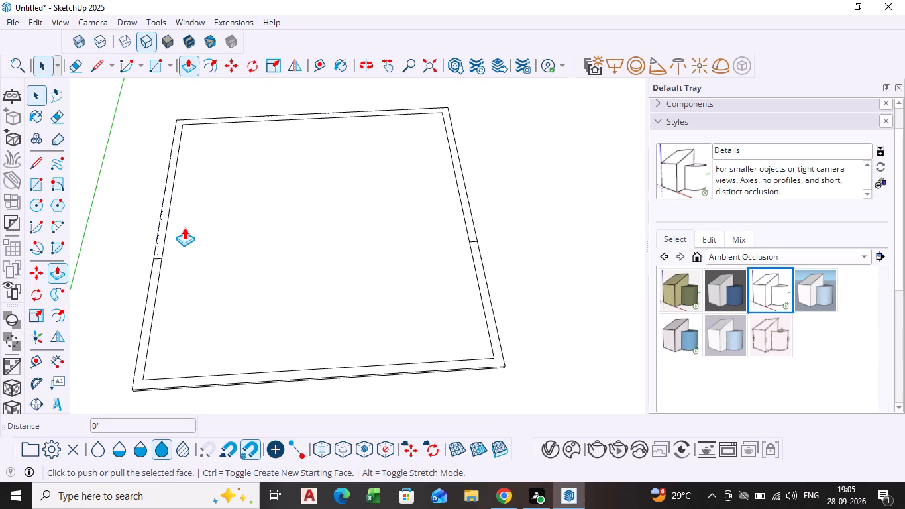
left_click(166, 218)
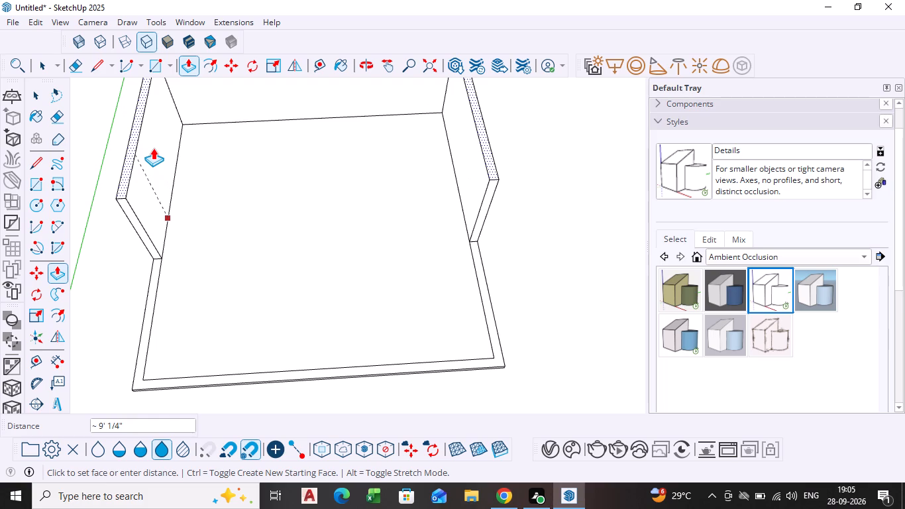
type("10'")
key("Return")
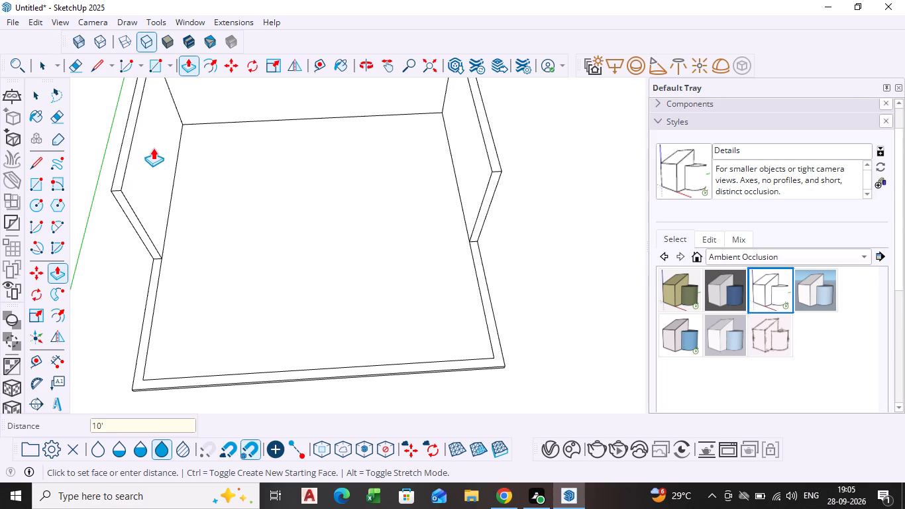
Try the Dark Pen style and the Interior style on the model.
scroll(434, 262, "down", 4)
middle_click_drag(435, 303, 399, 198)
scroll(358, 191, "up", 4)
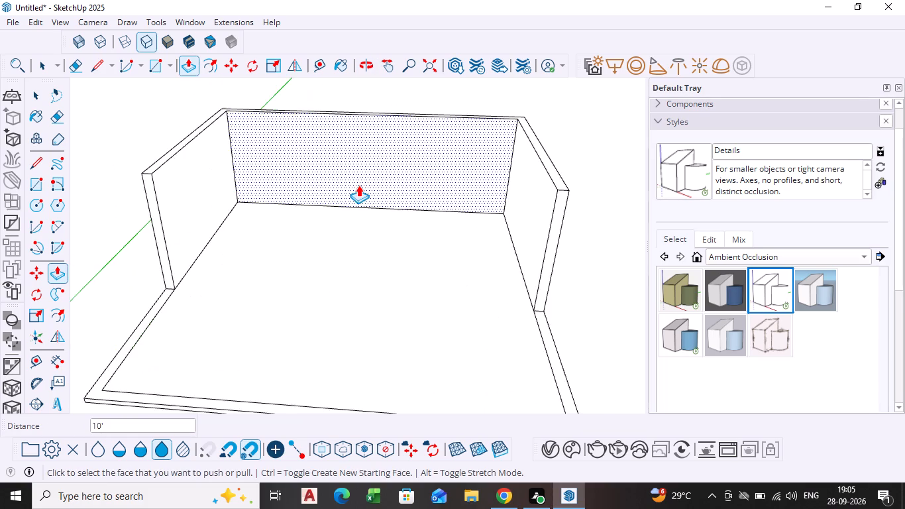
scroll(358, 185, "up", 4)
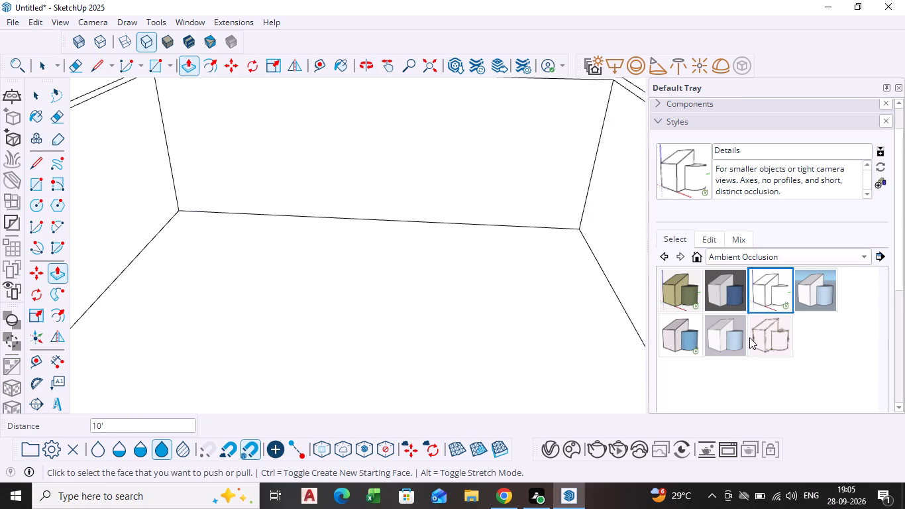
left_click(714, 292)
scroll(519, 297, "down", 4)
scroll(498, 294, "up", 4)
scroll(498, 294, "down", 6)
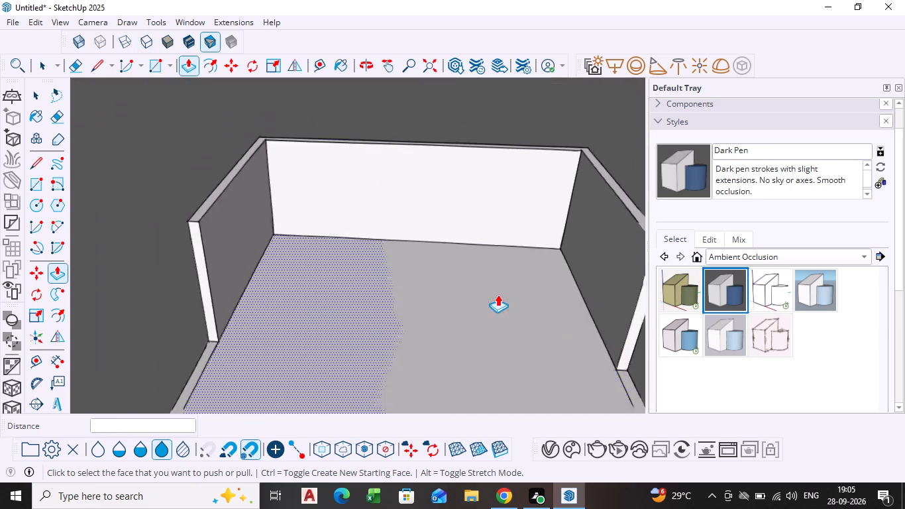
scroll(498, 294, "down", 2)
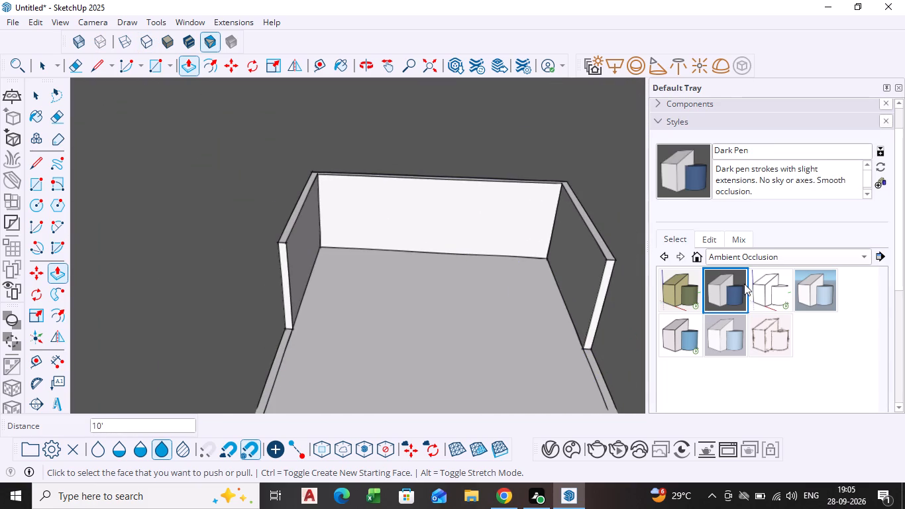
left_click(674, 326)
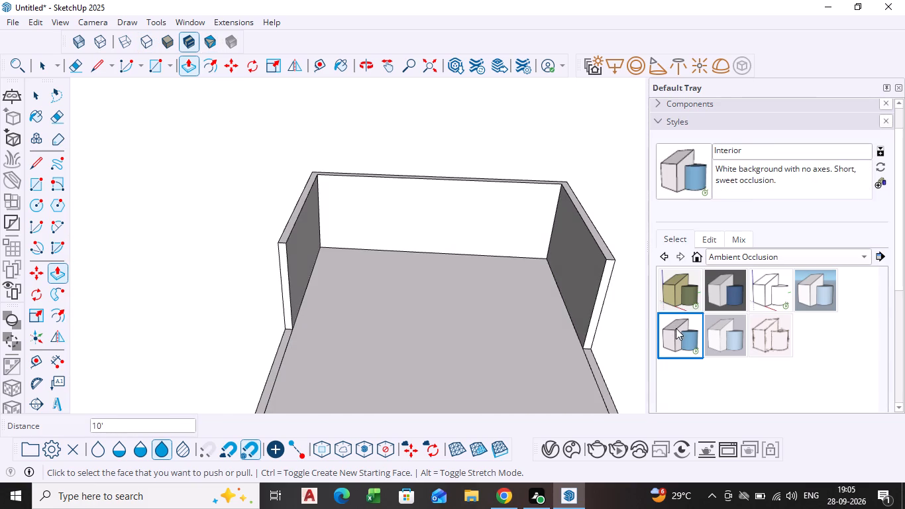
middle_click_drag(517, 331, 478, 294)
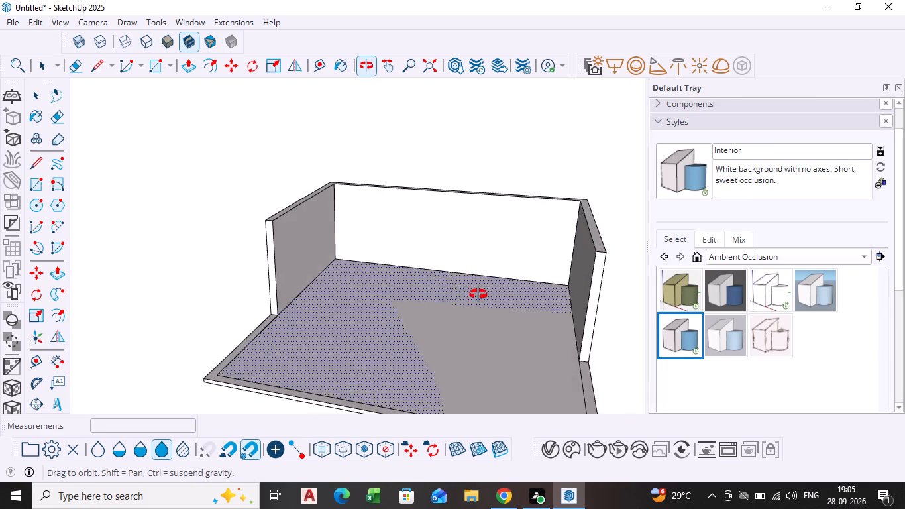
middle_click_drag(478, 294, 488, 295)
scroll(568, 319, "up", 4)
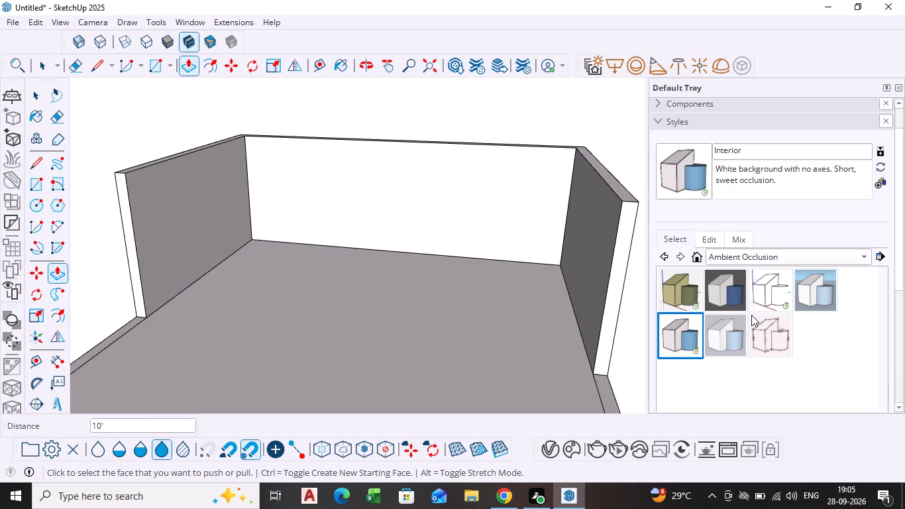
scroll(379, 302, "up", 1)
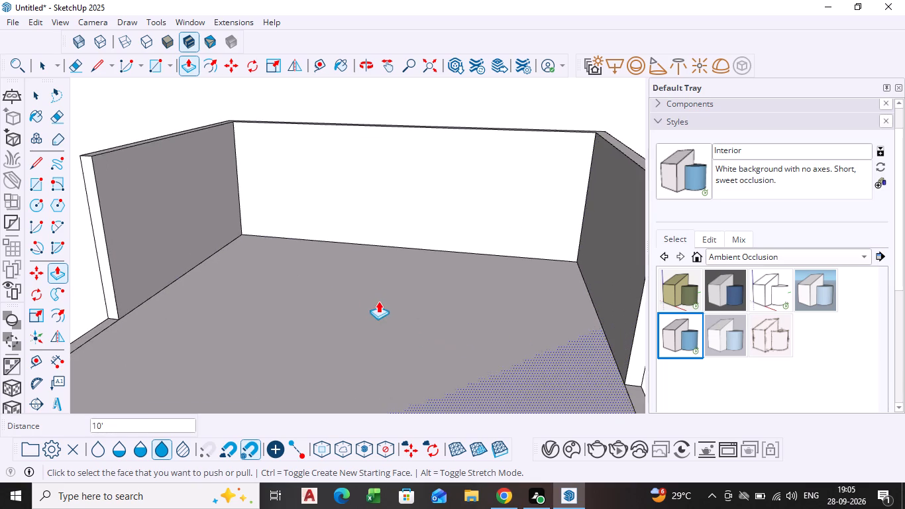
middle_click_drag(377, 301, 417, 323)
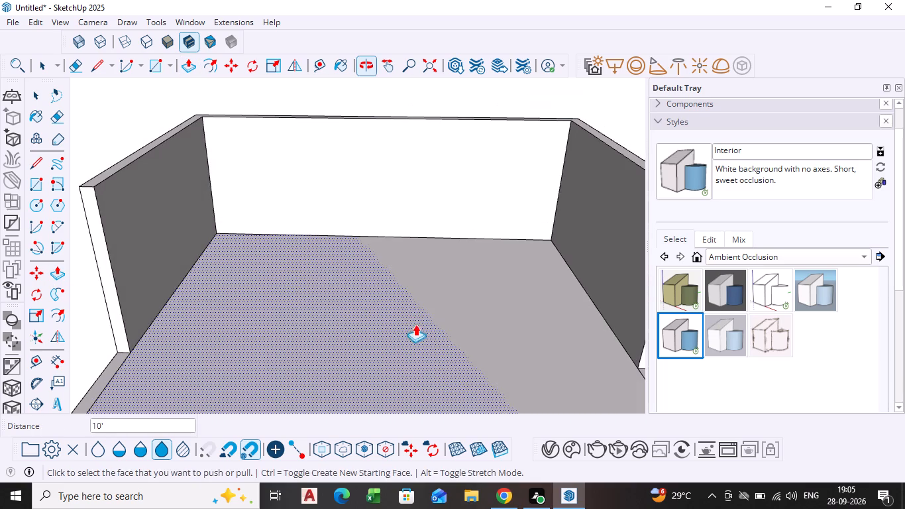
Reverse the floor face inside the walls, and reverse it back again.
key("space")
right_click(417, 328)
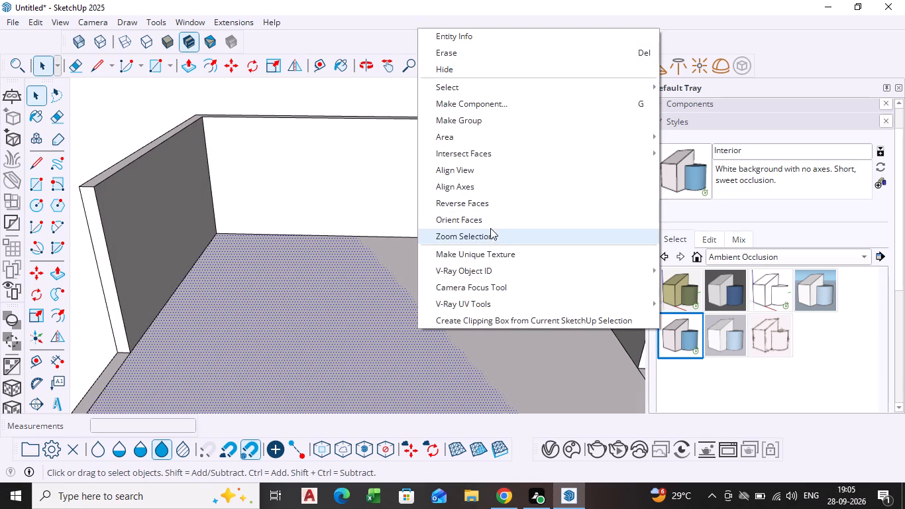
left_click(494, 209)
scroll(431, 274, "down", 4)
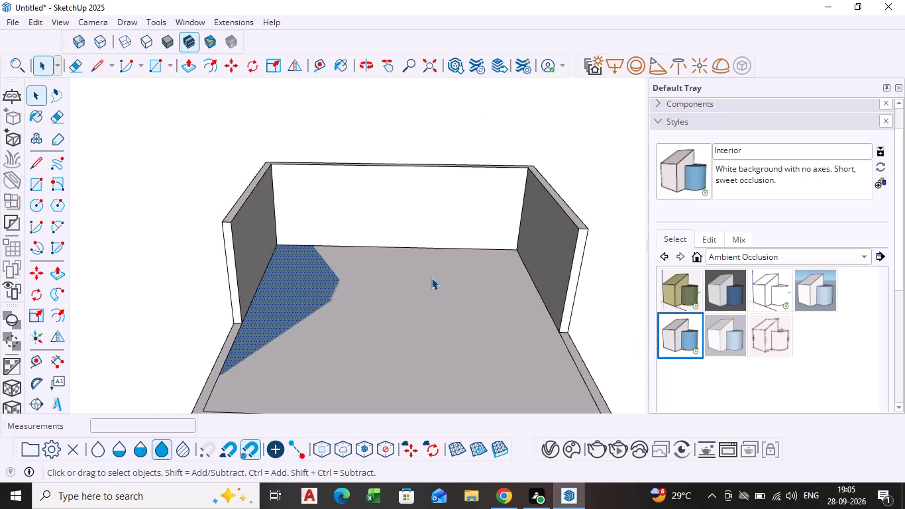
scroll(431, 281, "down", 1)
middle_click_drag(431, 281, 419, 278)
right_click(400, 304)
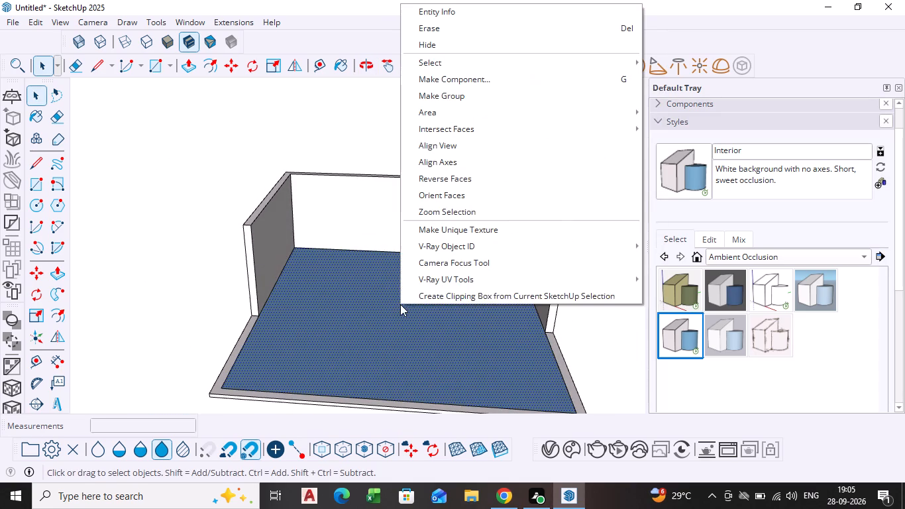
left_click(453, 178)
Apply the Details style from the Ambient Occlusion collection to the model again.
scroll(411, 284, "up", 4)
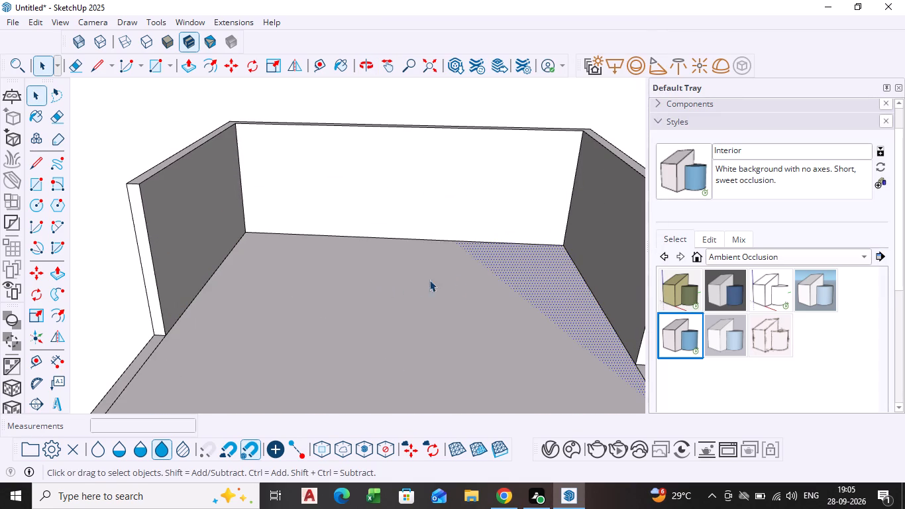
scroll(497, 248, "down", 3)
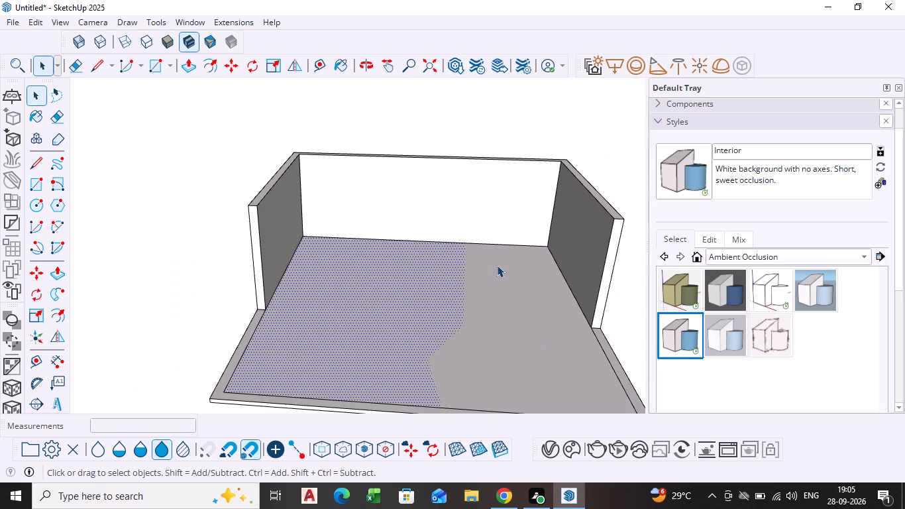
scroll(497, 265, "up", 4)
middle_click_drag(480, 268, 507, 279)
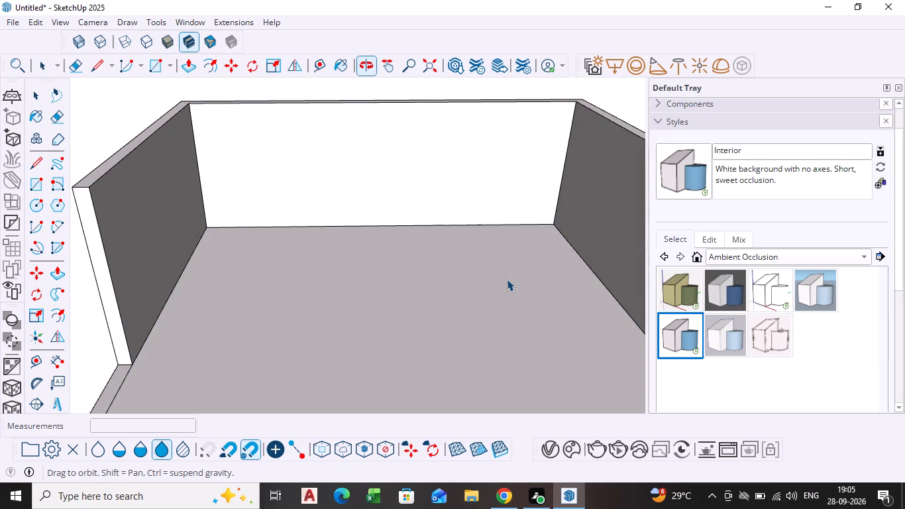
middle_click_drag(490, 284, 463, 286)
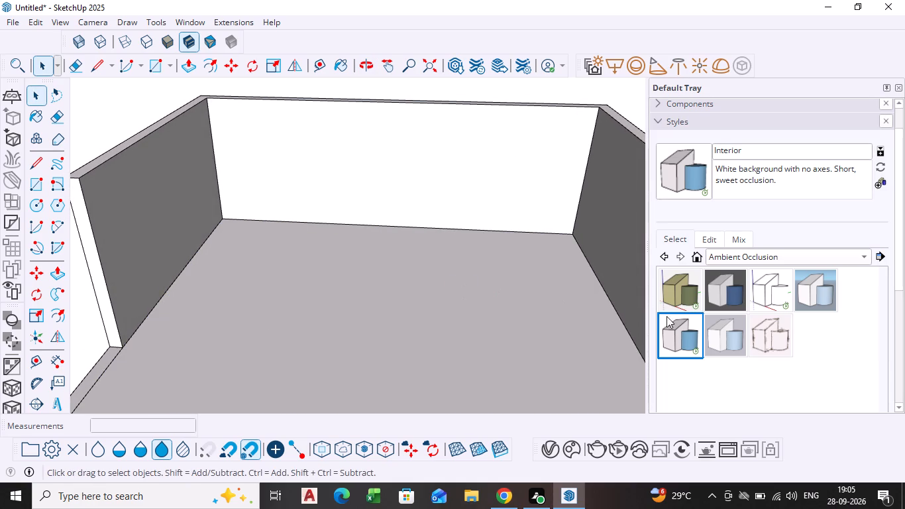
left_click(772, 292)
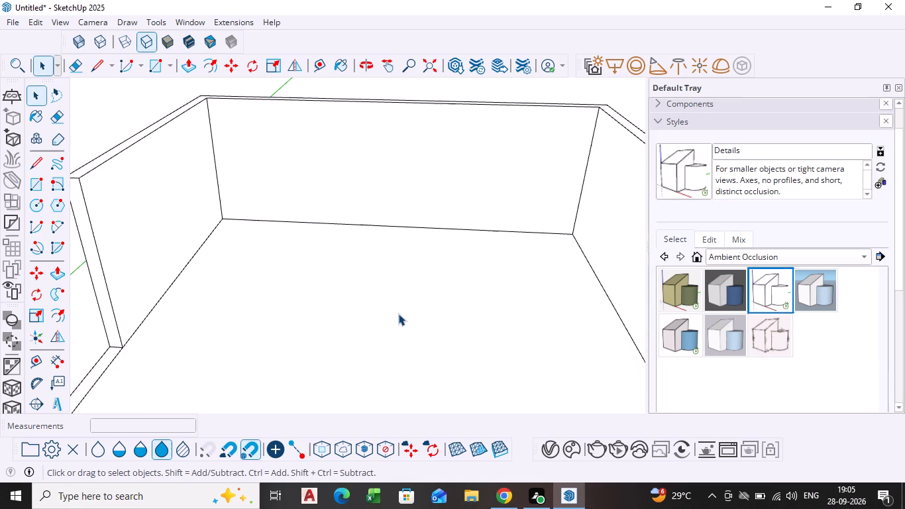
Examine the raised walls and the floor of the room from several angles and distances.
middle_click_drag(398, 313, 396, 290)
scroll(396, 290, "down", 2)
middle_click_drag(390, 296, 409, 278, "shift")
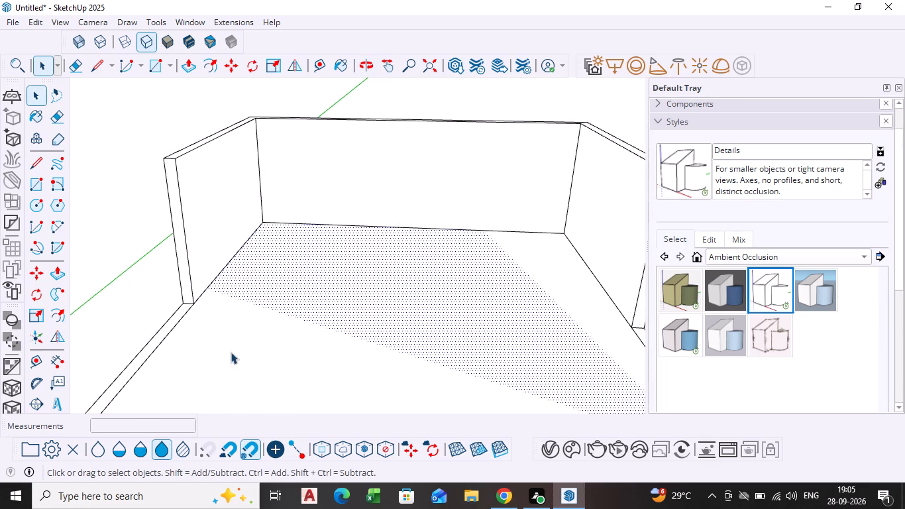
scroll(199, 251, "up", 2)
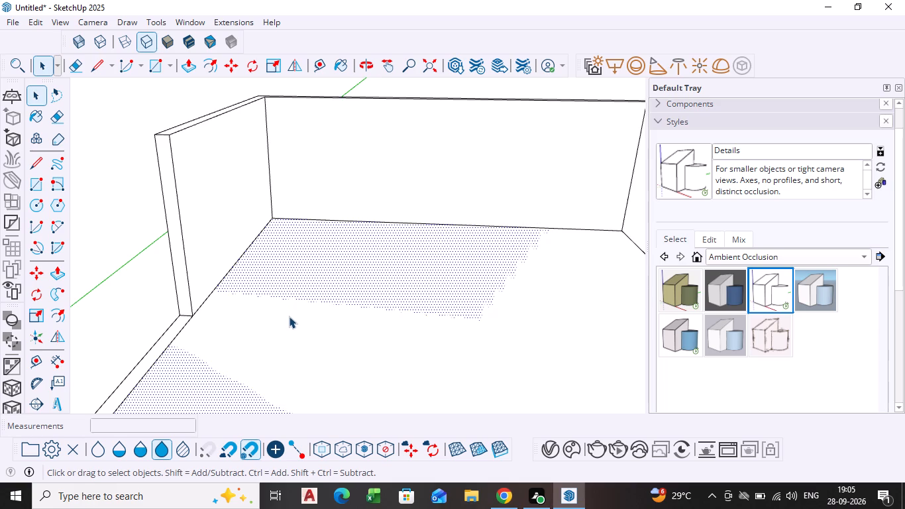
scroll(289, 316, "down", 2)
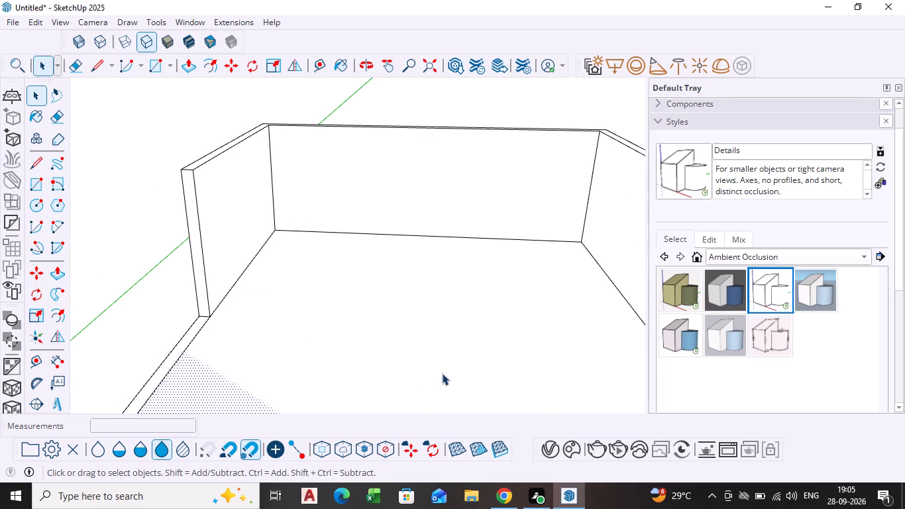
middle_click_drag(443, 373, 358, 354, "shift")
middle_click_drag(364, 266, 364, 285)
scroll(364, 277, "down", 1)
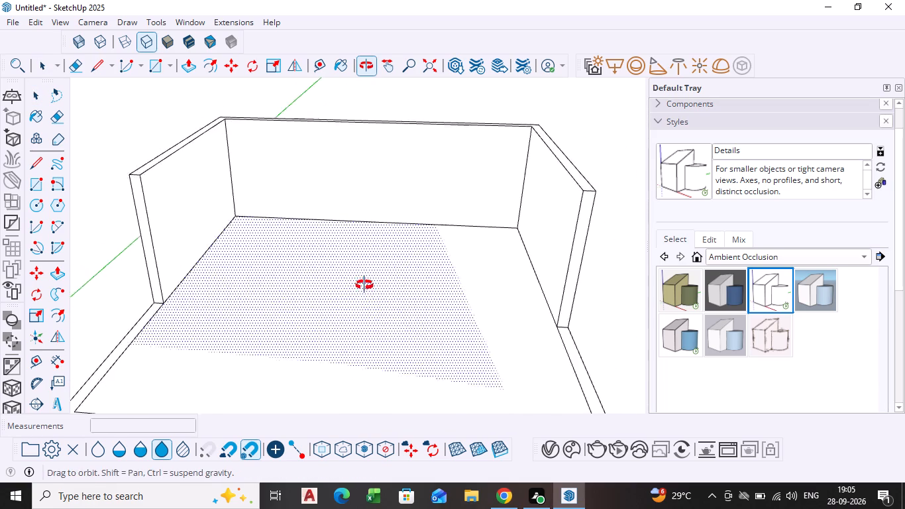
middle_click_drag(364, 285, 359, 258)
scroll(365, 241, "up", 5)
scroll(367, 233, "down", 3)
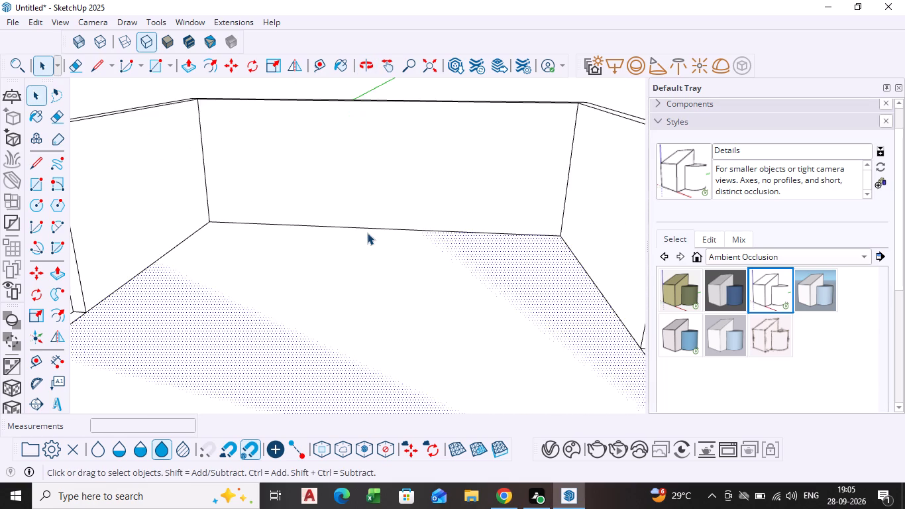
scroll(368, 233, "up", 2)
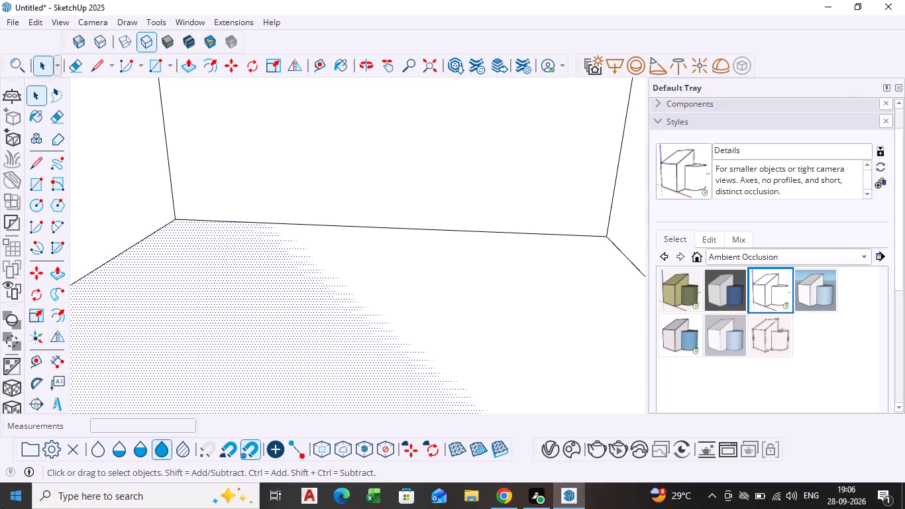
scroll(372, 208, "down", 3)
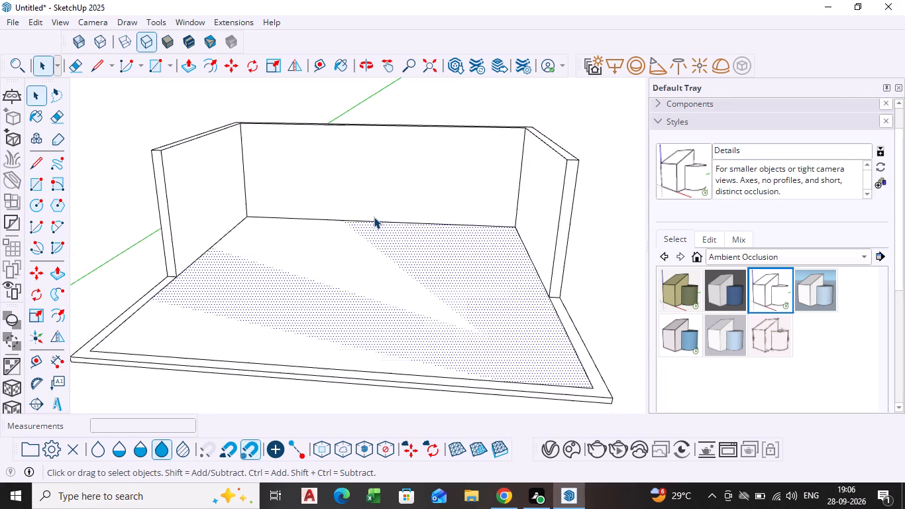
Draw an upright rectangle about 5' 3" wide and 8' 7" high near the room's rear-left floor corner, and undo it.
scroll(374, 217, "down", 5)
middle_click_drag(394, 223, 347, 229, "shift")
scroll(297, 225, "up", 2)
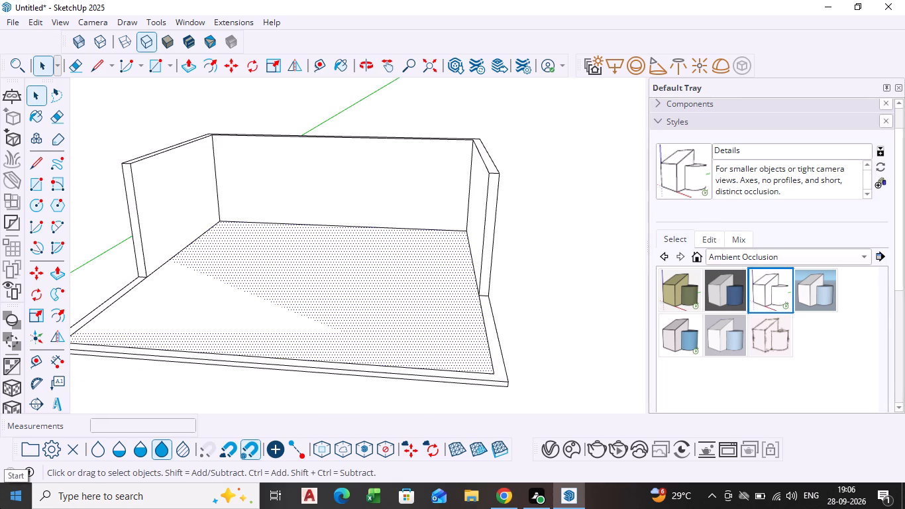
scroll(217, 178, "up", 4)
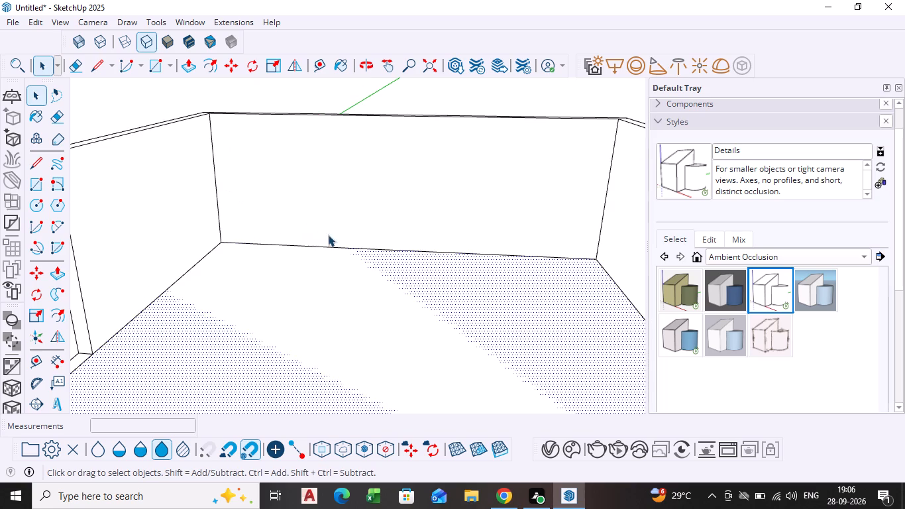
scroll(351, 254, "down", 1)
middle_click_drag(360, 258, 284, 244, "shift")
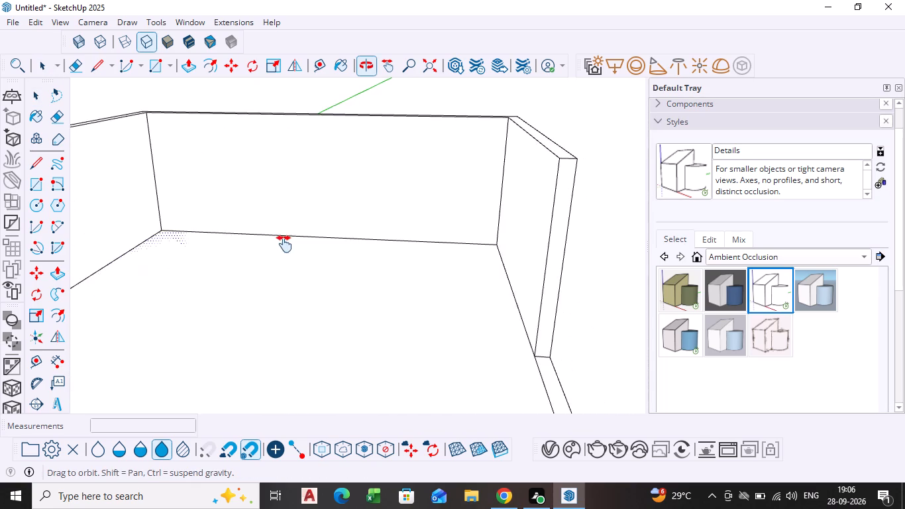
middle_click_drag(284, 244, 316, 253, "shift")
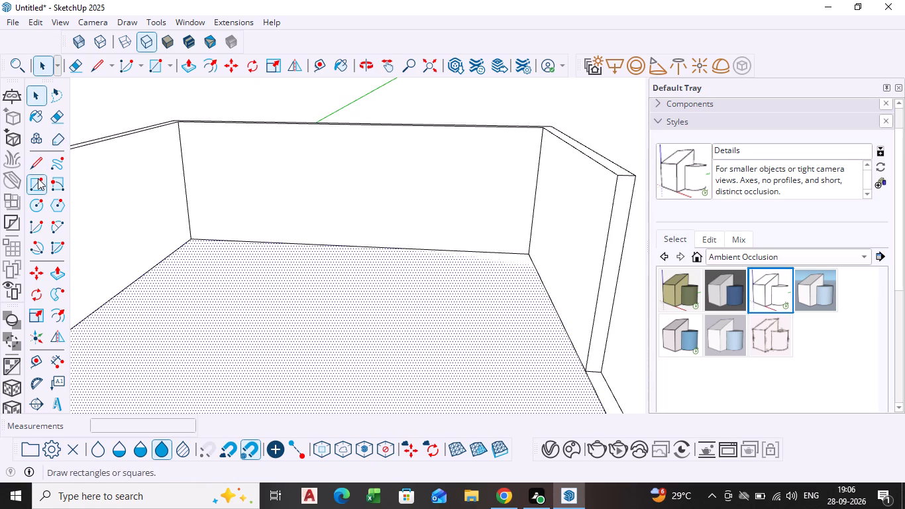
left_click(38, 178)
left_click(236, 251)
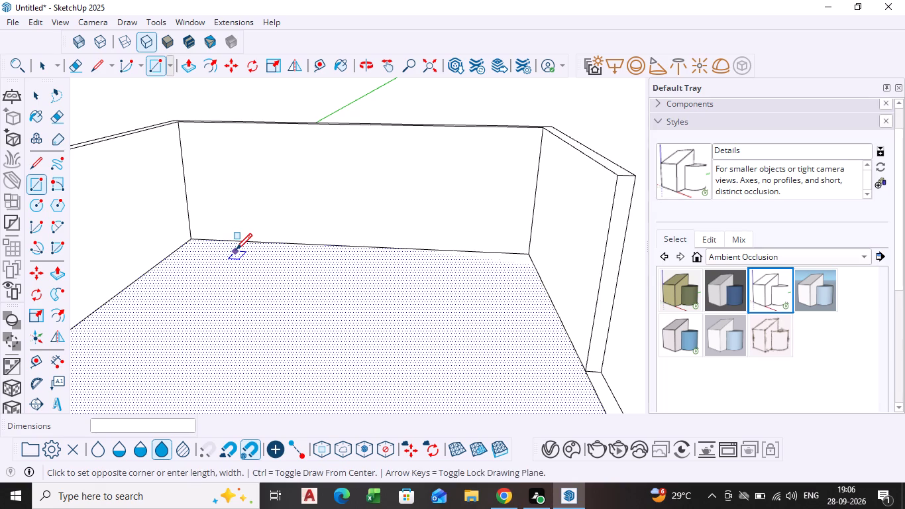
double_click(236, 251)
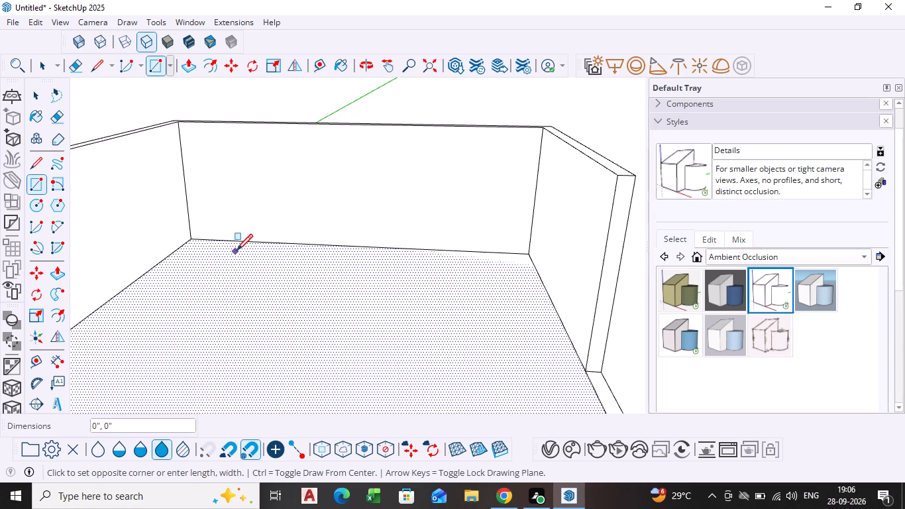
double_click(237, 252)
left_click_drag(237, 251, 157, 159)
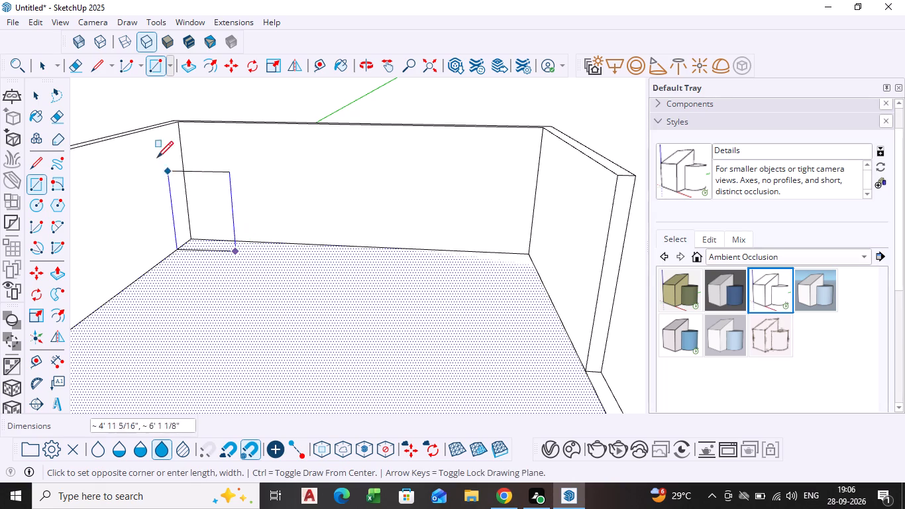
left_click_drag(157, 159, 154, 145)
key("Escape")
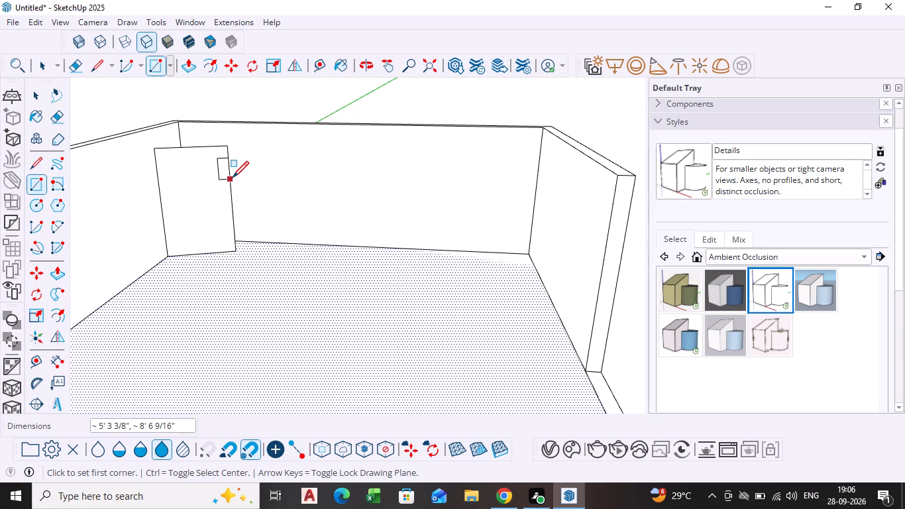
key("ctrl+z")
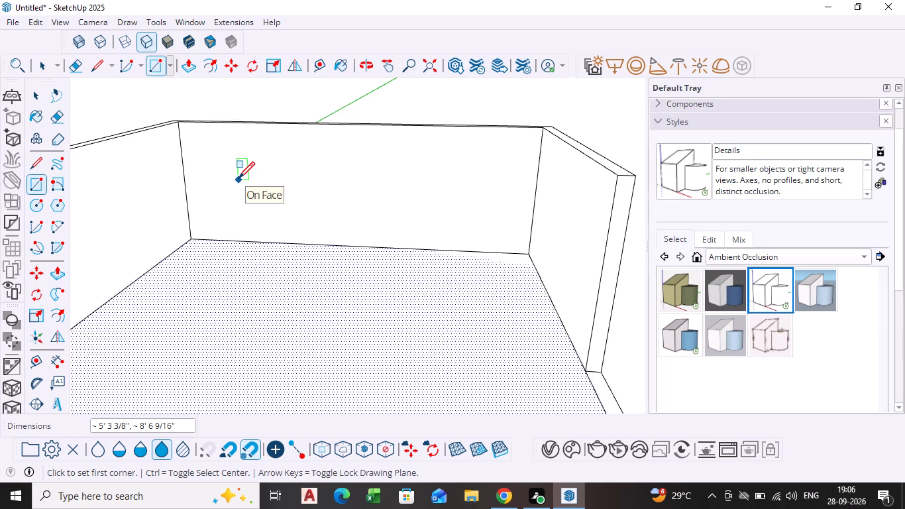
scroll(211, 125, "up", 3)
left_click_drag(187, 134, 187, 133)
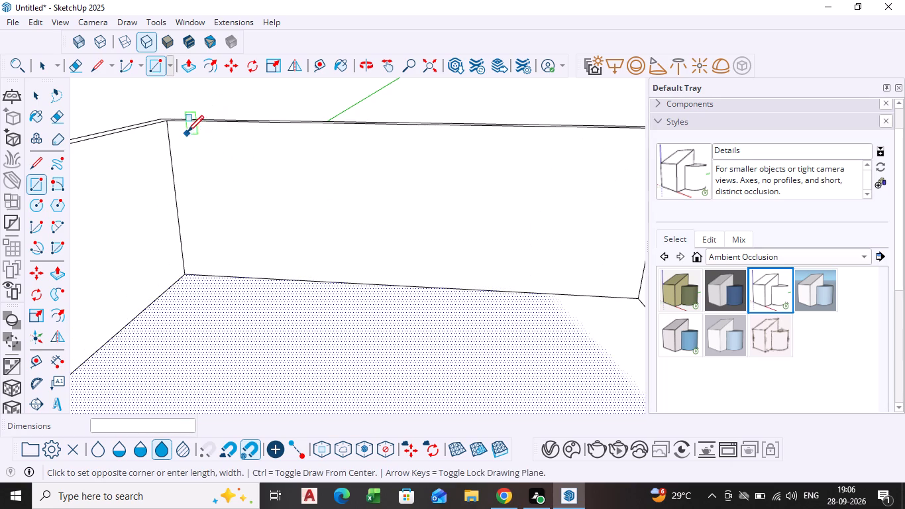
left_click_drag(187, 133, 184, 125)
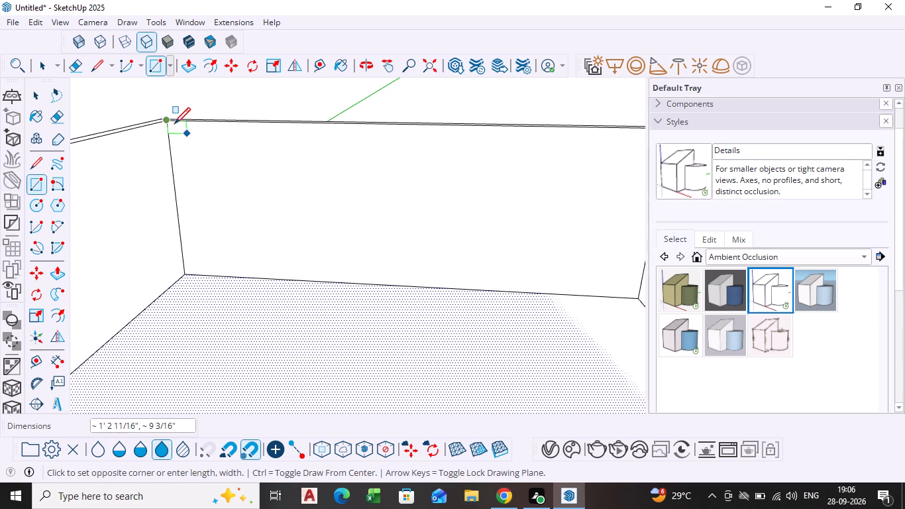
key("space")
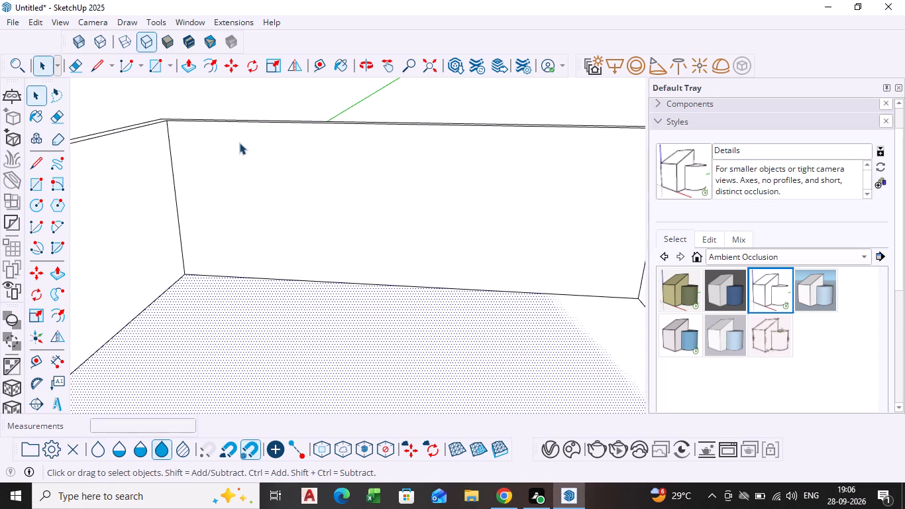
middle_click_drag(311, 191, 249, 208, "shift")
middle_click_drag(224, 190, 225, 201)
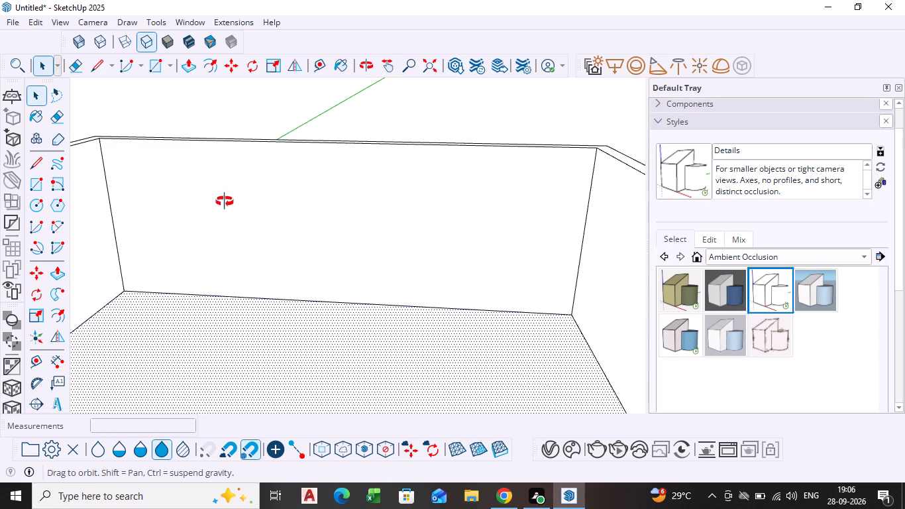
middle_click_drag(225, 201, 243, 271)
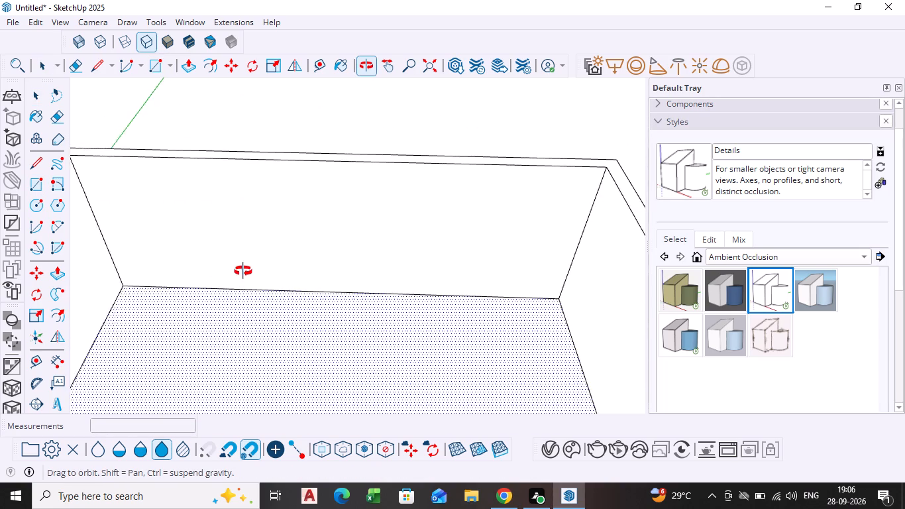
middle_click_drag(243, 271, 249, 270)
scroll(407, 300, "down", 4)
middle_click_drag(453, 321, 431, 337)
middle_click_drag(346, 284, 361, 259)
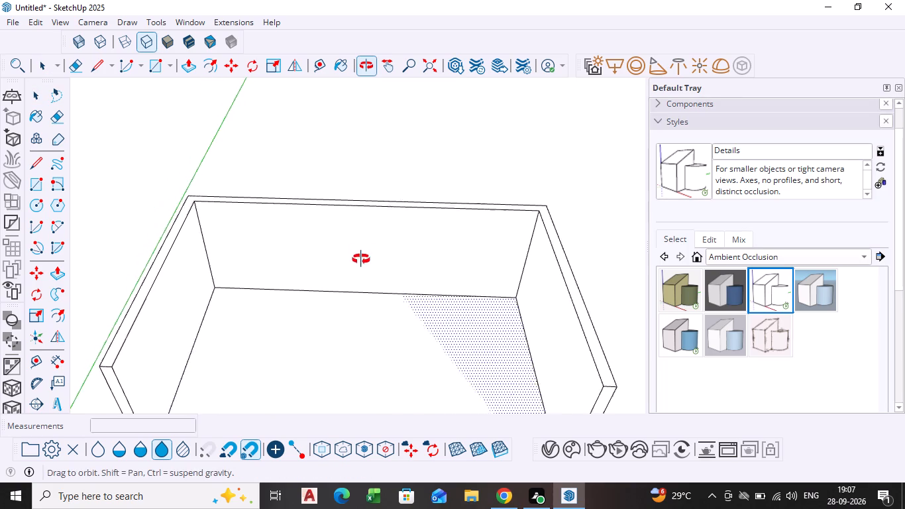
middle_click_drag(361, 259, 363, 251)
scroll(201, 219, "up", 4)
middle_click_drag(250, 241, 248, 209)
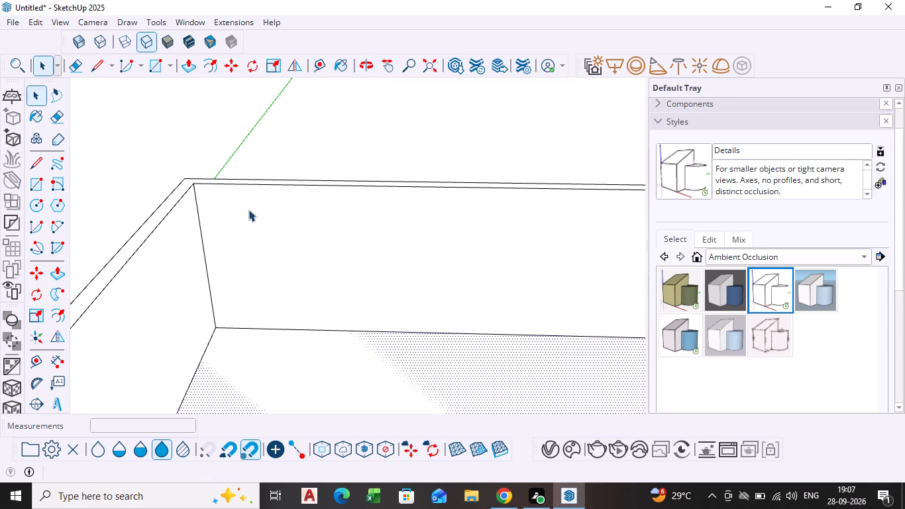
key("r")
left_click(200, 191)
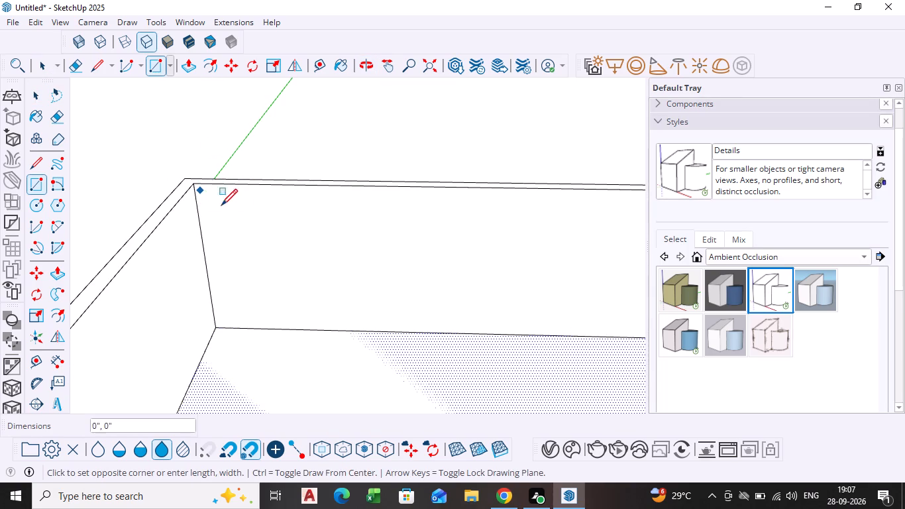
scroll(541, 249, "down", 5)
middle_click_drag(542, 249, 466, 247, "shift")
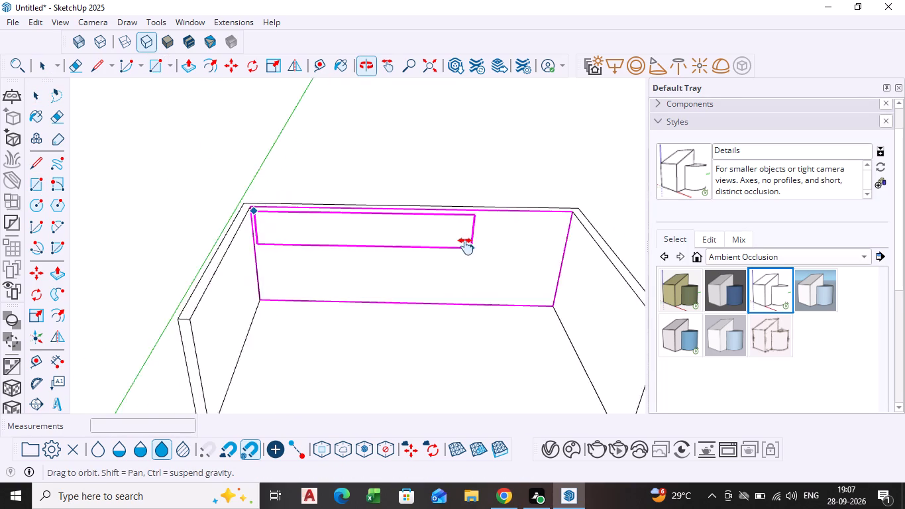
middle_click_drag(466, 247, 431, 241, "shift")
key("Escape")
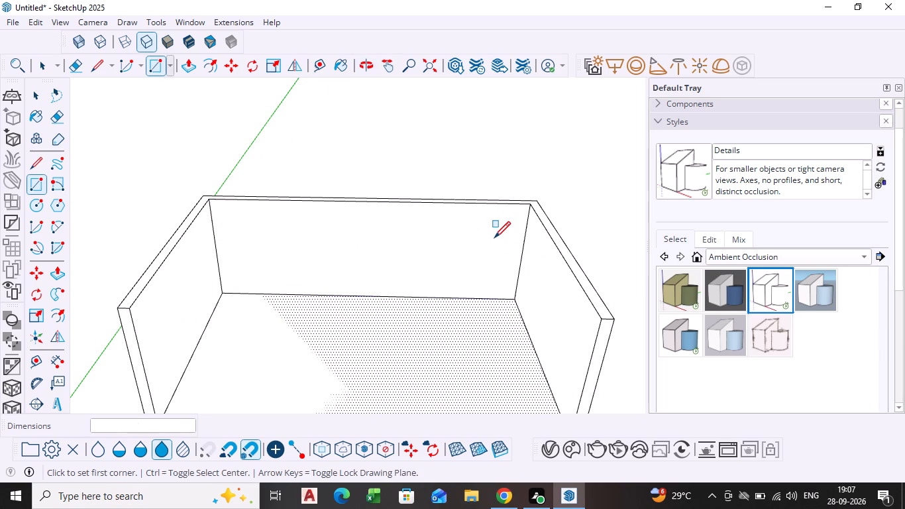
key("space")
Push/Pull the top face of the walls up by 2'.
left_click(574, 263)
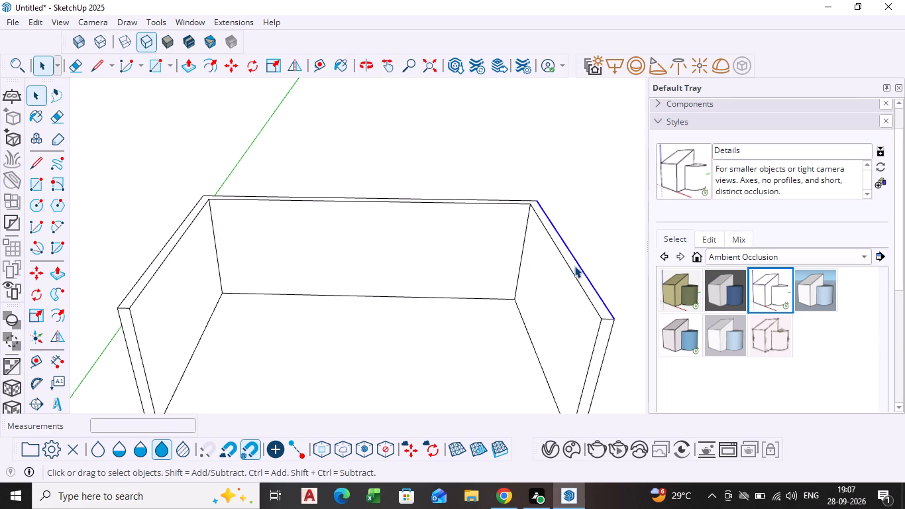
left_click(574, 266)
key("p")
left_click(574, 266)
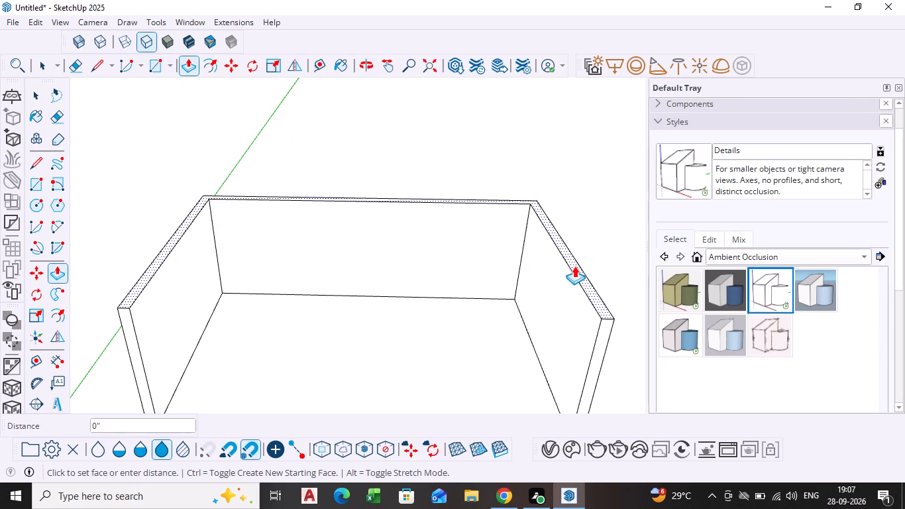
type("2'")
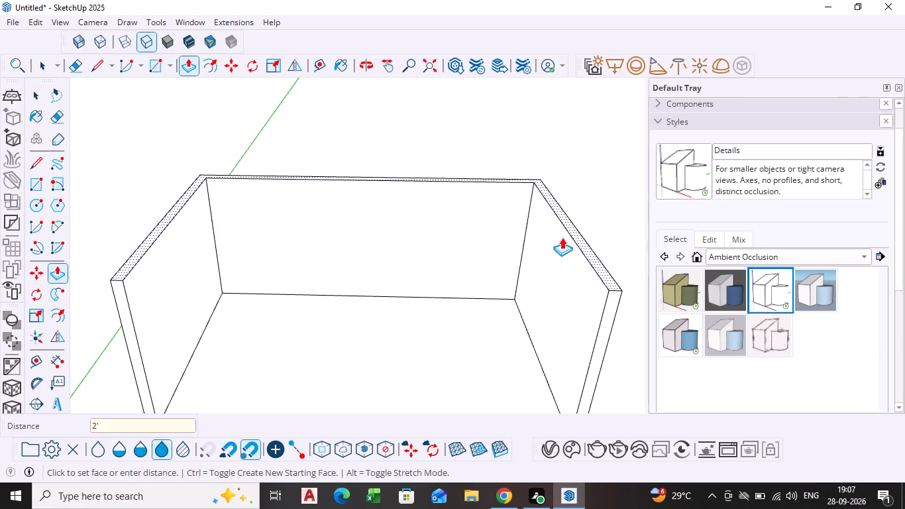
key("Return")
key("space")
Draw a horizontal rectangle about 26' 6" long and 1' 10" high on the rear wall's inner face, just below its top edge.
middle_click_drag(421, 281, 412, 253)
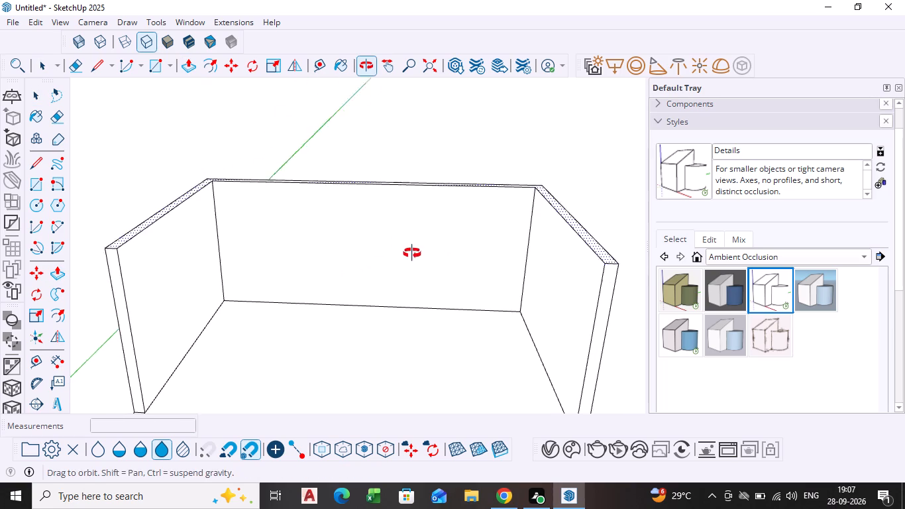
middle_click_drag(412, 253, 410, 243)
scroll(331, 206, "up", 4)
key("r")
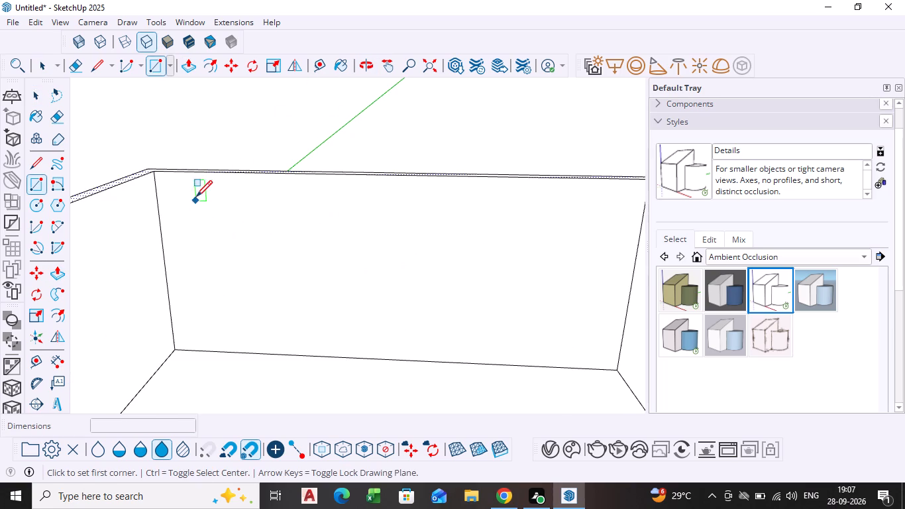
scroll(172, 180, "up", 2)
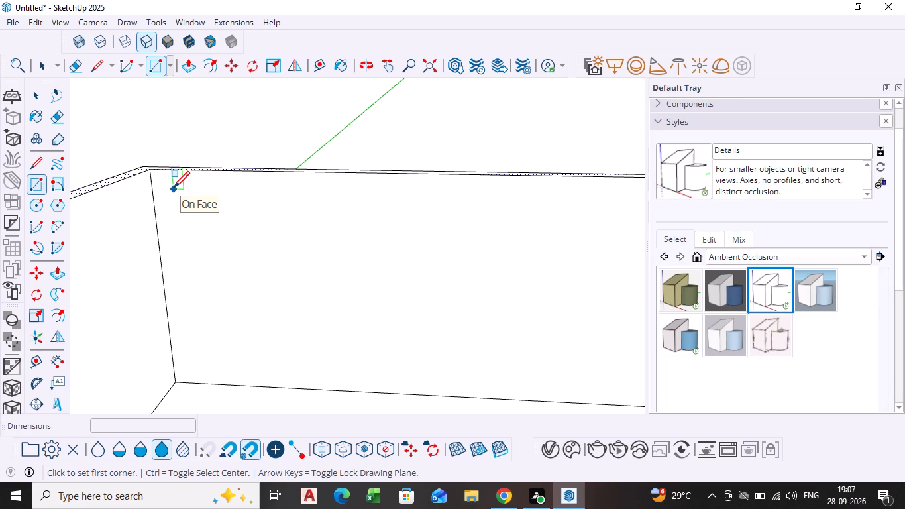
left_click(175, 186)
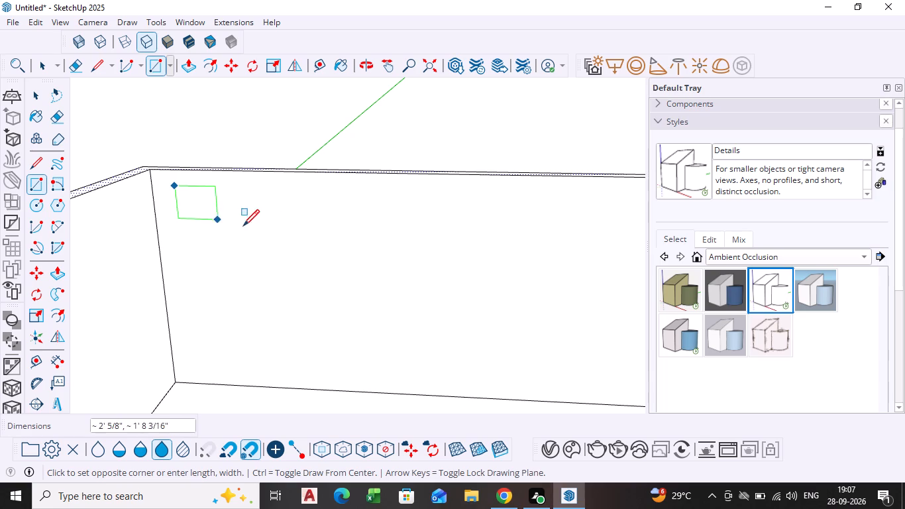
scroll(525, 262, "down", 5)
scroll(583, 276, "down", 2)
middle_click_drag(583, 276, 390, 260, "shift")
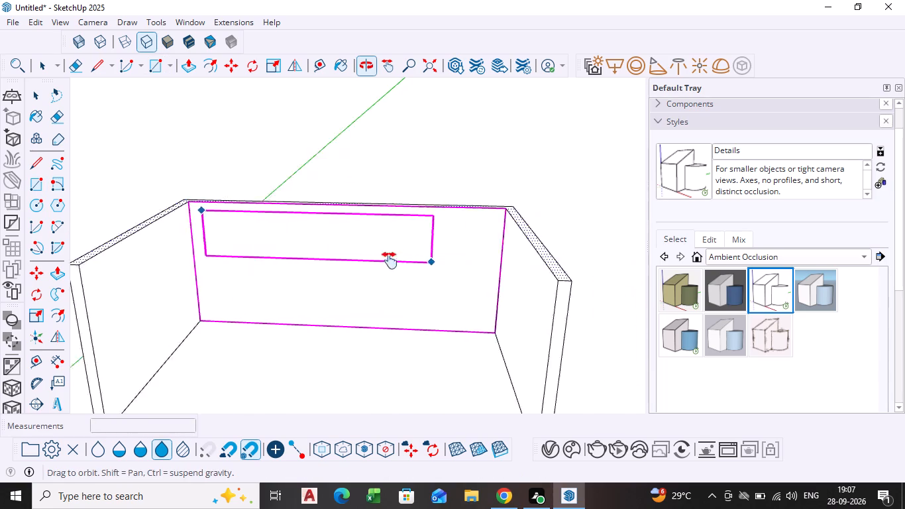
middle_click_drag(390, 260, 356, 259, "shift")
scroll(407, 242, "up", 3)
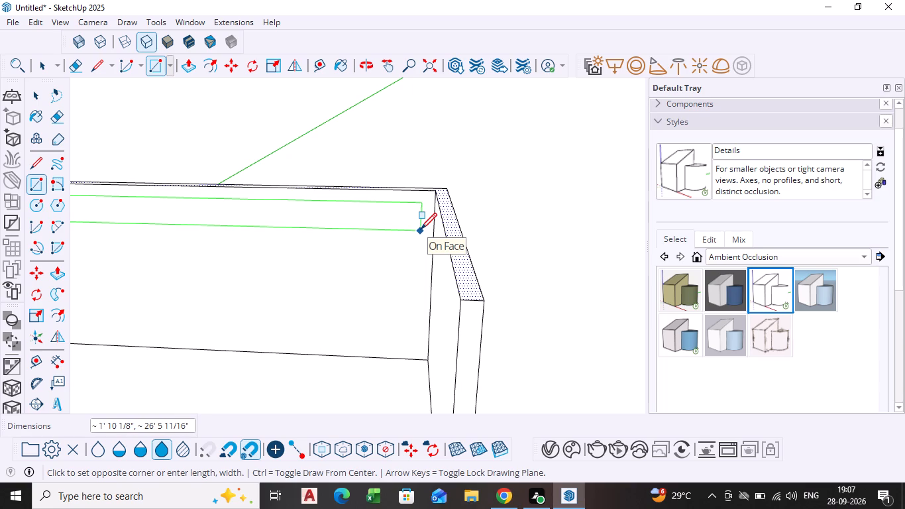
left_click(421, 231)
scroll(366, 246, "down", 2)
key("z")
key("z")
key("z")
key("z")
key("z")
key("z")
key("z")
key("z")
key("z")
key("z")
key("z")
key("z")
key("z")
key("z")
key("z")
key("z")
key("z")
Move the left vertical edge of the rear wall's strip rectangle outward, closer to the room's left corner.
middle_click_drag(293, 233, 387, 239)
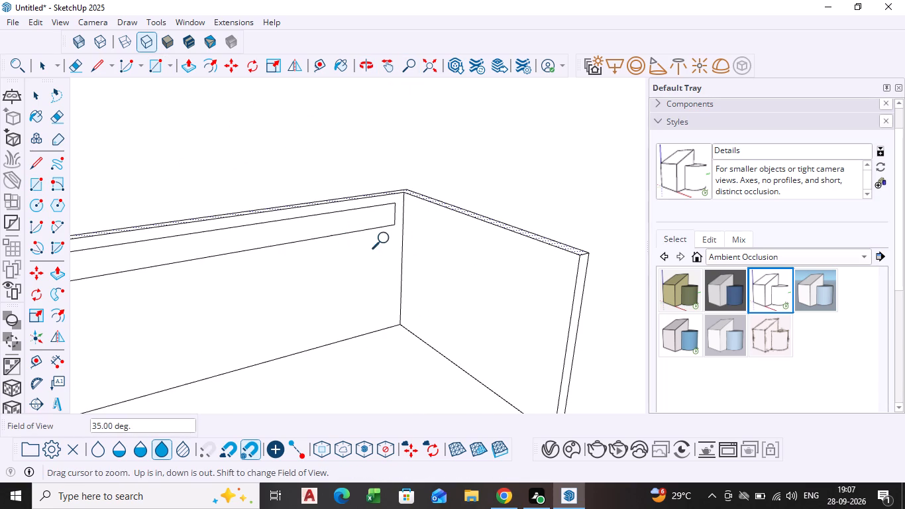
middle_click_drag(387, 239, 358, 239)
scroll(268, 260, "down", 1, "shift")
middle_click_drag(268, 260, 526, 222, "shift")
middle_click_drag(502, 276, 352, 248)
scroll(372, 235, "up", 5)
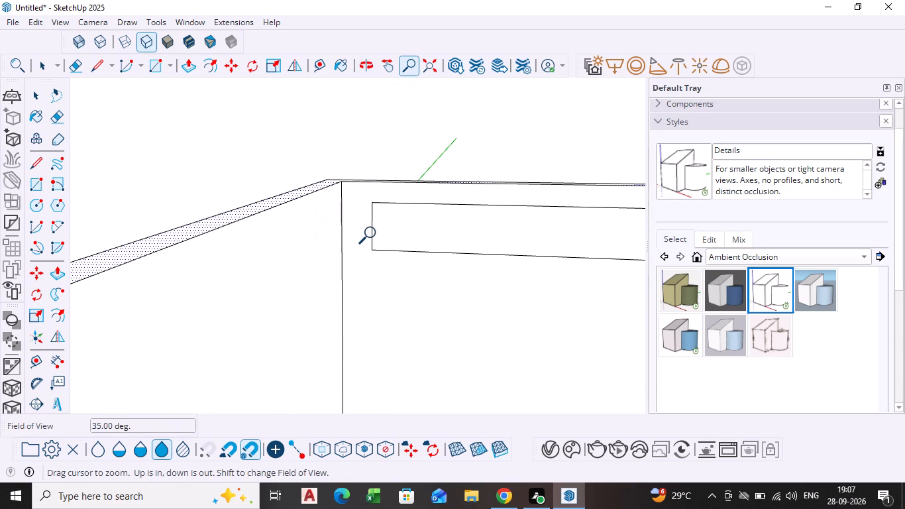
scroll(376, 233, "up", 3)
left_click(376, 233)
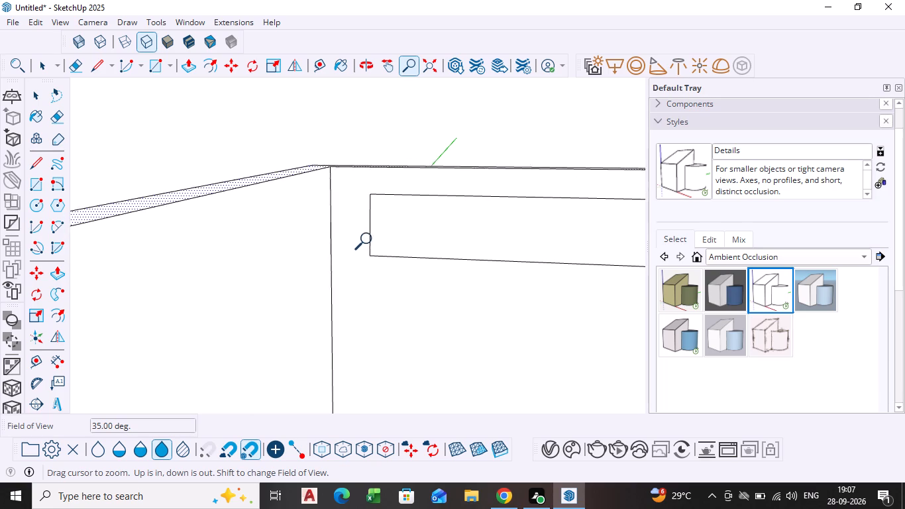
key("space")
scroll(371, 236, "up", 4)
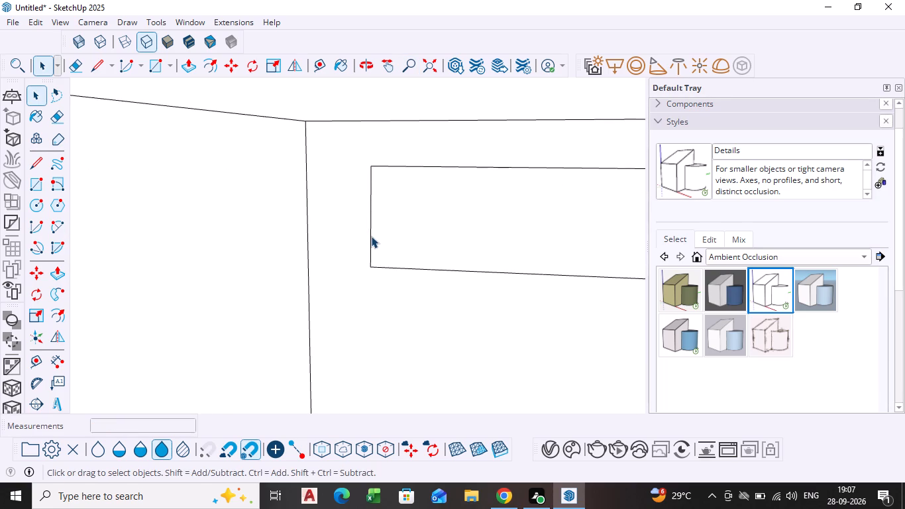
left_click(371, 236)
key("m")
left_click(371, 236)
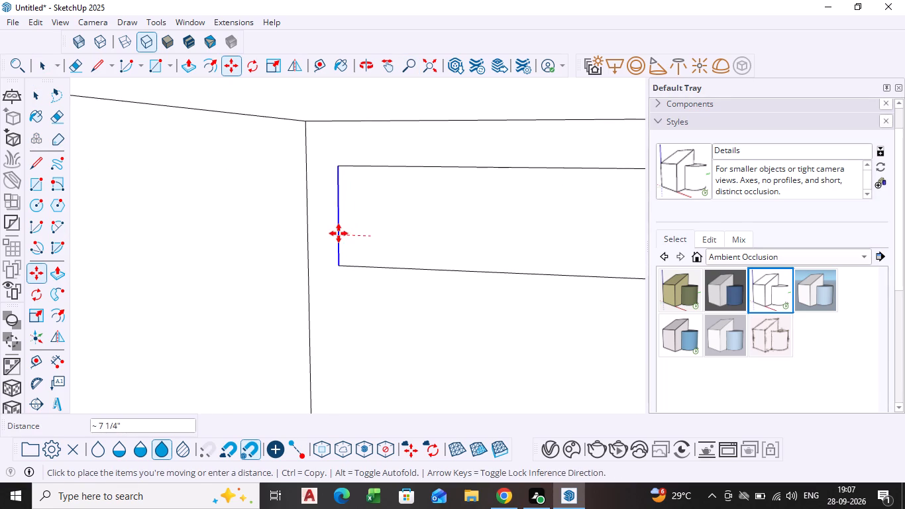
left_click(332, 232)
key("space")
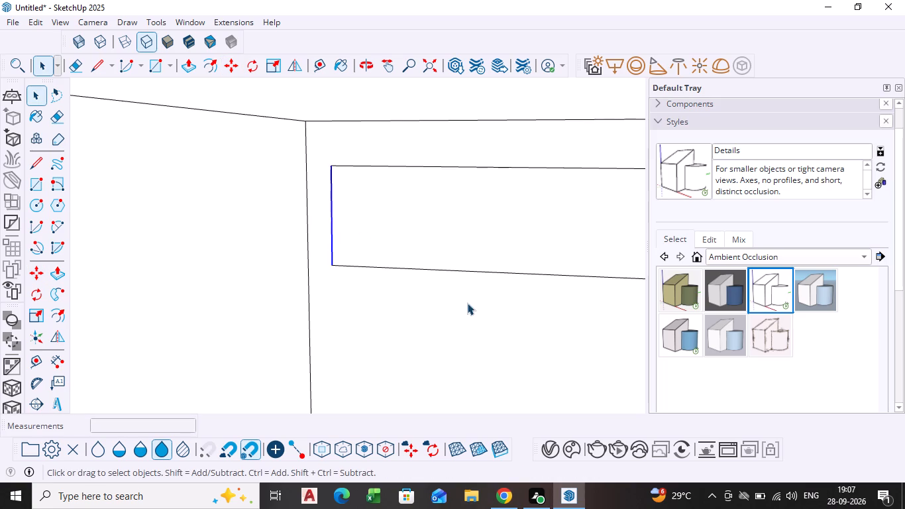
Copy the vertical edge at the rear wall's left corner about 6' 8" along the wall's base.
left_click(432, 343)
scroll(464, 367, "down", 5)
scroll(588, 425, "down", 1)
middle_click_drag(588, 422, 580, 408, "shift")
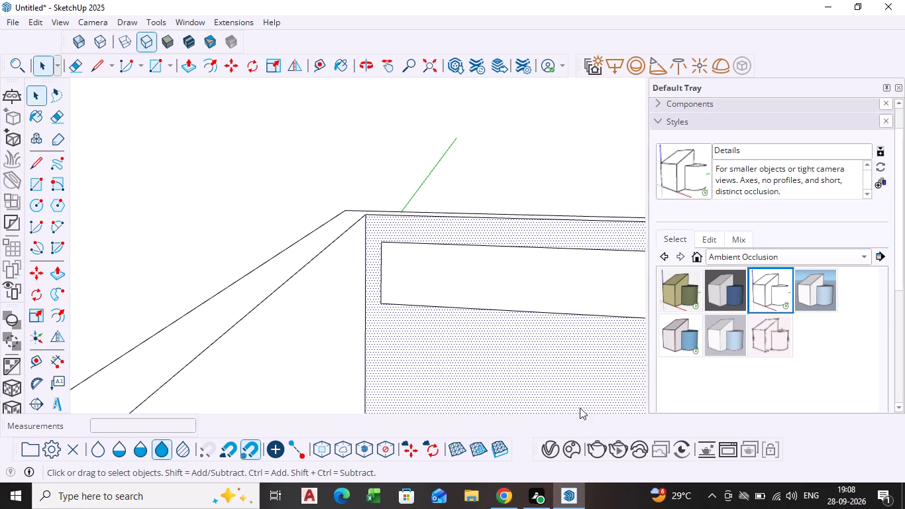
middle_click_drag(580, 408, 374, 282, "shift")
left_click(520, 191)
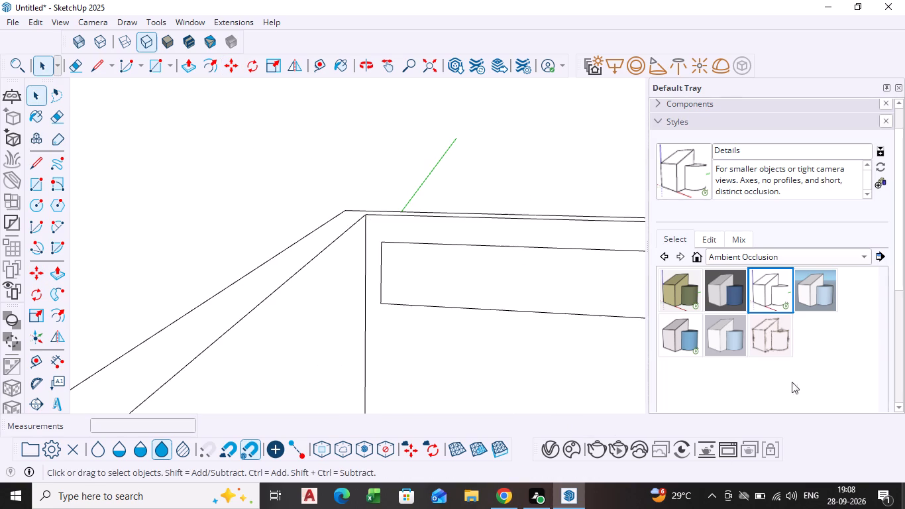
scroll(375, 268, "down", 1)
middle_click_drag(372, 268, 84, 92, "shift")
scroll(138, 152, "down", 5)
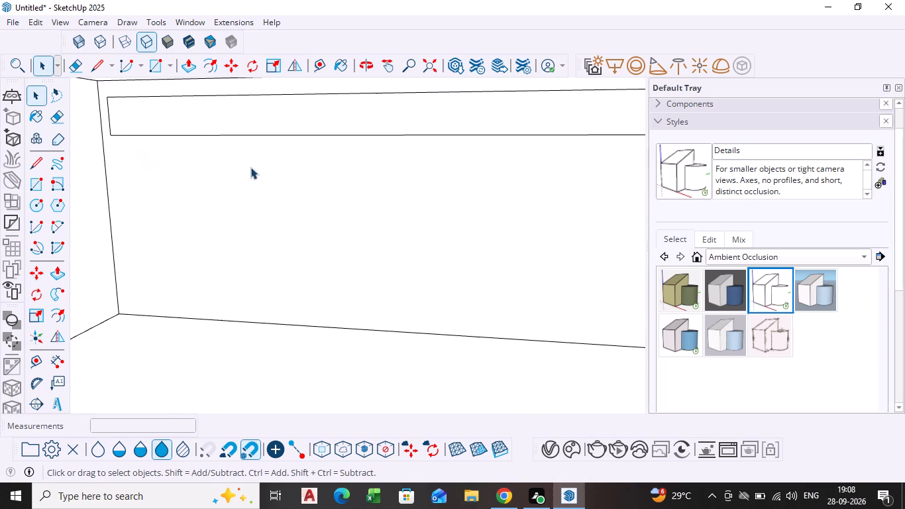
scroll(261, 167, "down", 2)
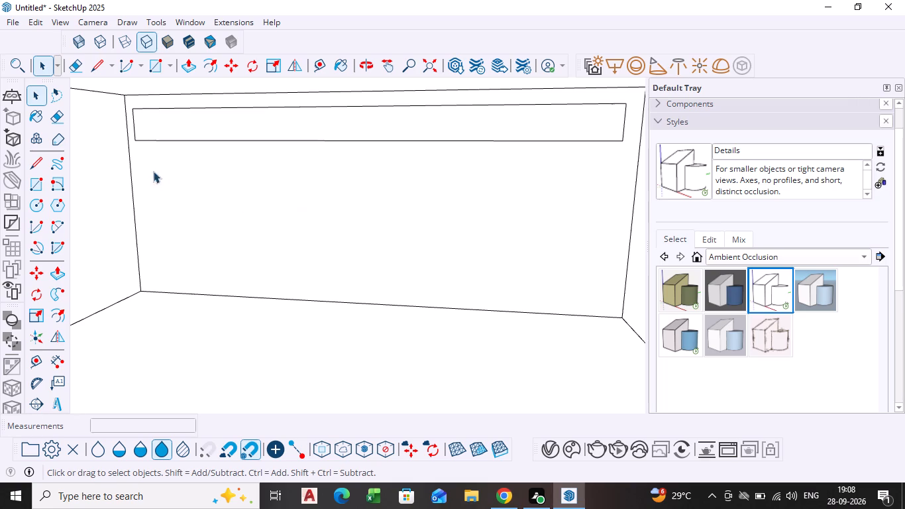
scroll(138, 154, "down", 1, "shift")
middle_click_drag(138, 154, 169, 161, "shift")
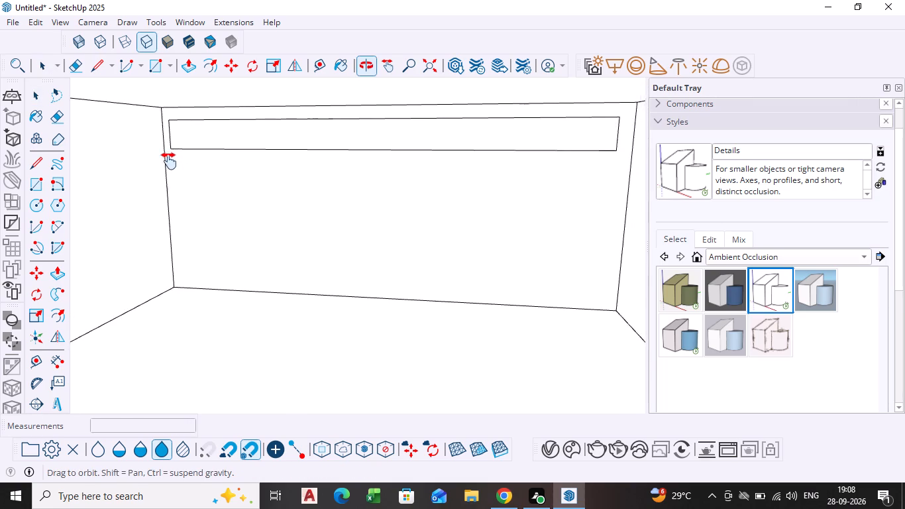
middle_click_drag(169, 161, 111, 148, "shift")
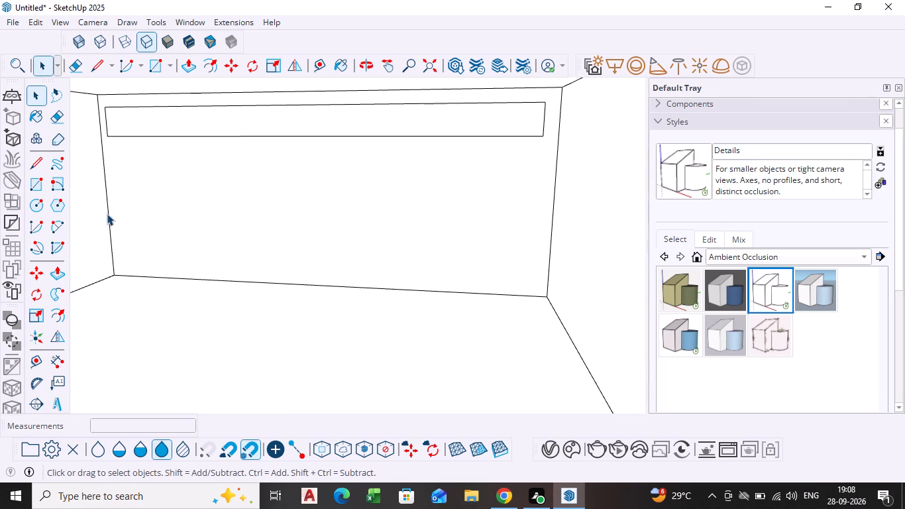
left_click(107, 213)
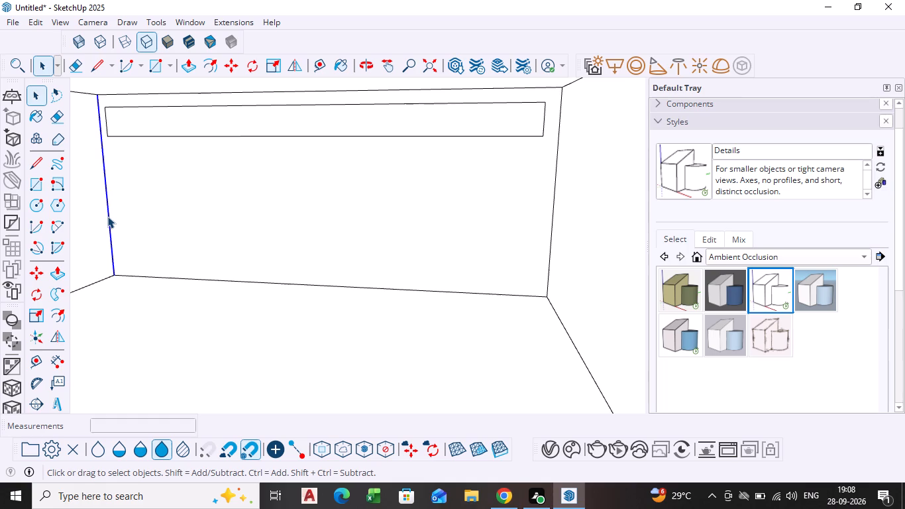
key("m")
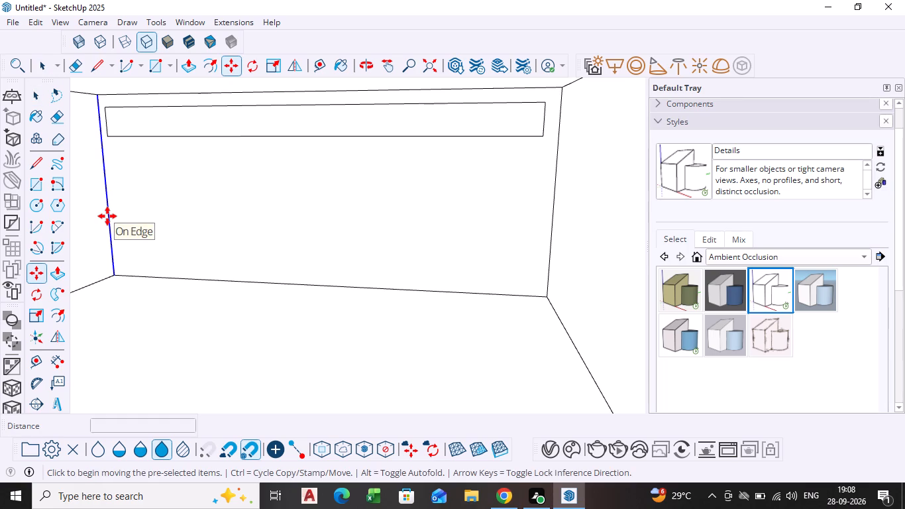
left_click(114, 273)
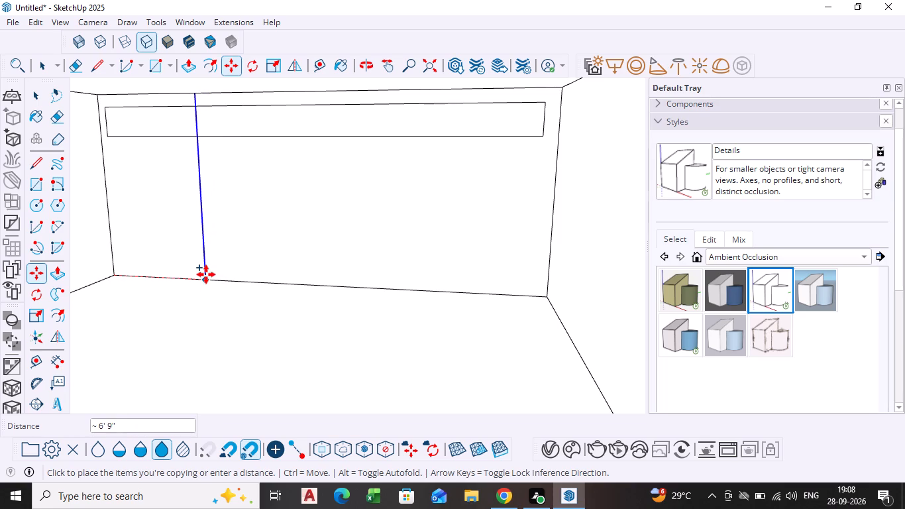
left_click(205, 280)
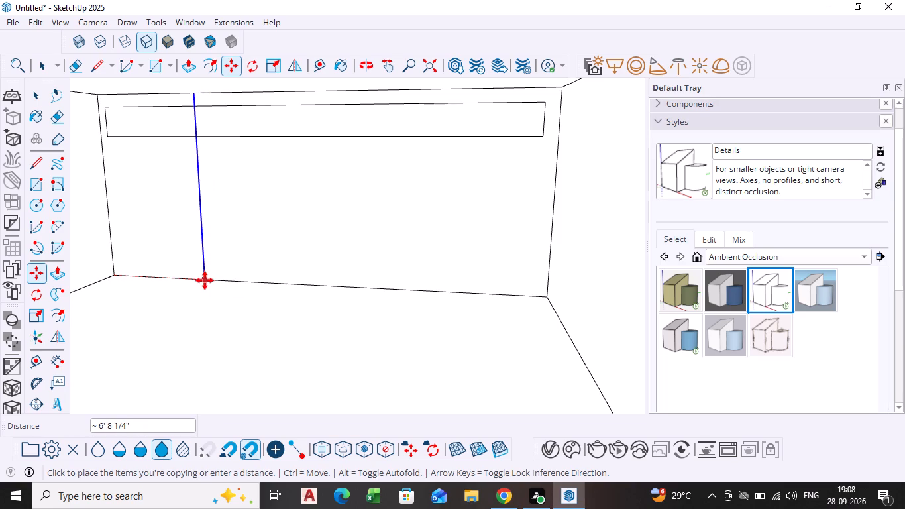
Copy the vertical line four more times along the rear wall, at successive spacings of about 2' 6", 4' 6", 5' 4" and 4' 9".
left_click(208, 280, "ctrl")
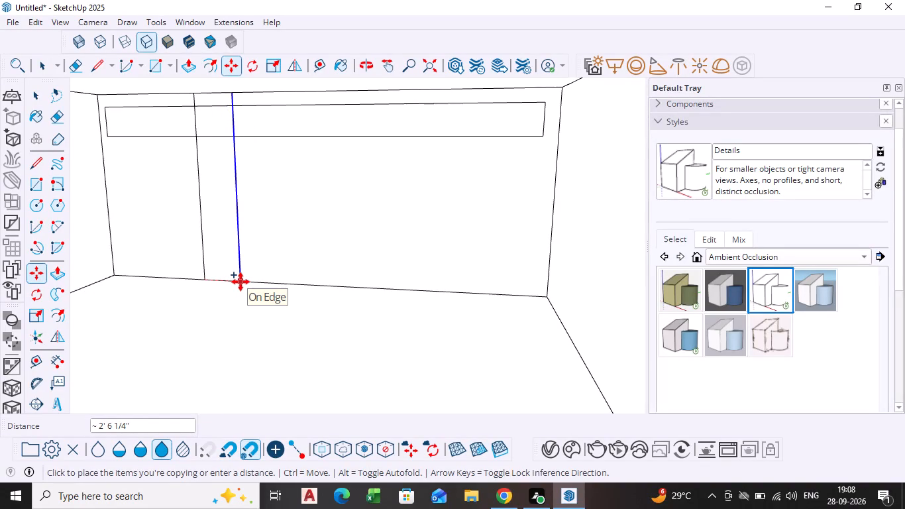
left_click(240, 282)
left_click(240, 282)
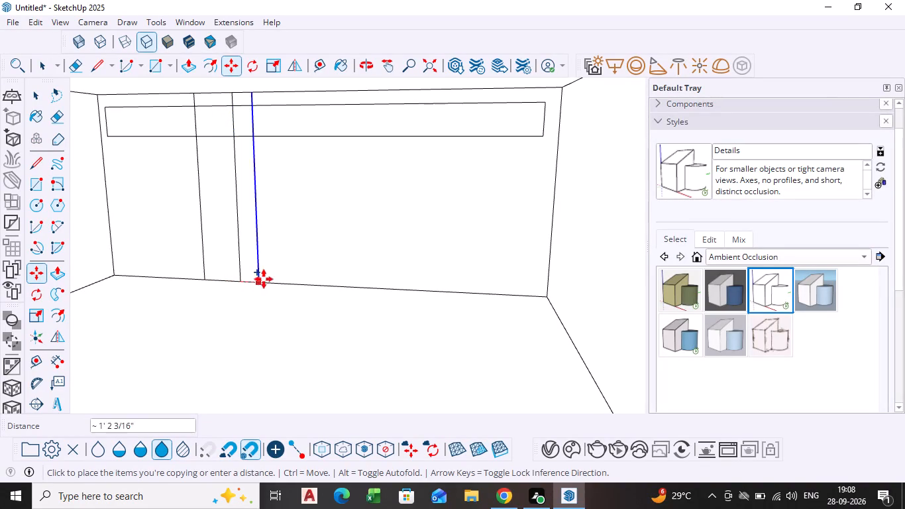
left_click(307, 278)
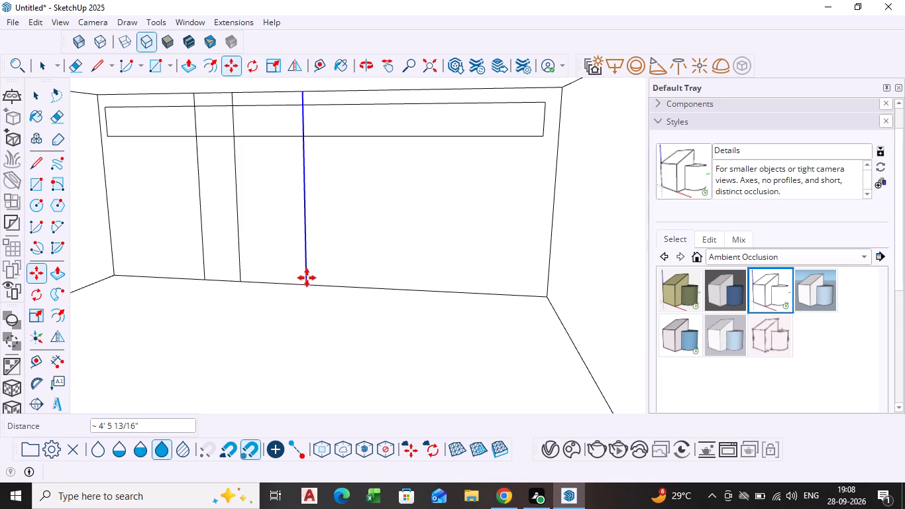
left_click(307, 285)
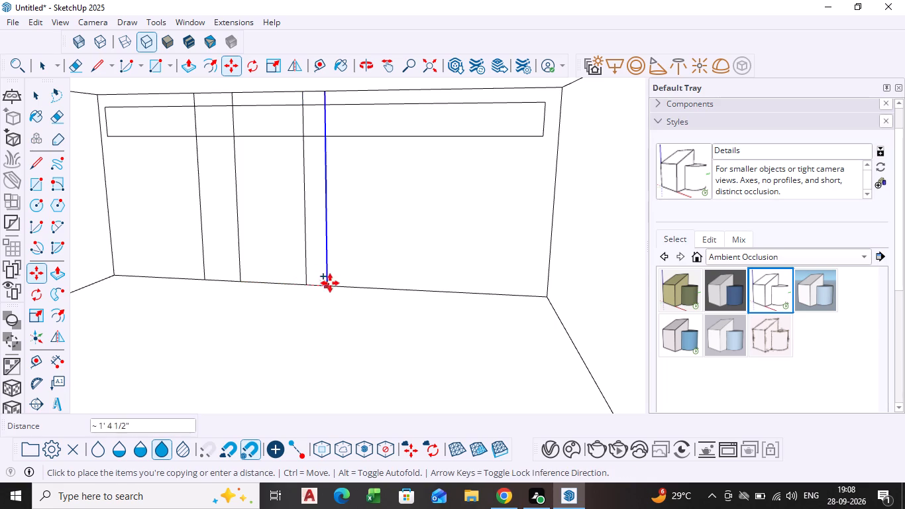
left_click(389, 282)
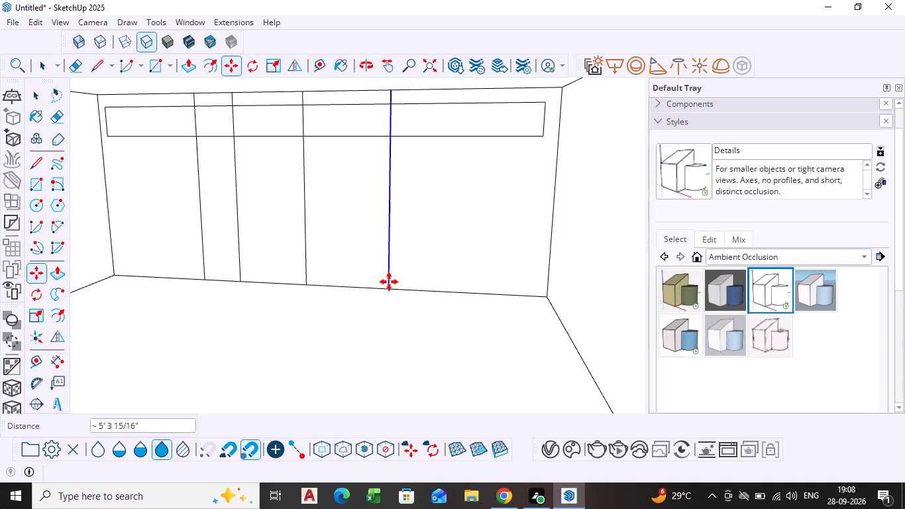
left_click(388, 289)
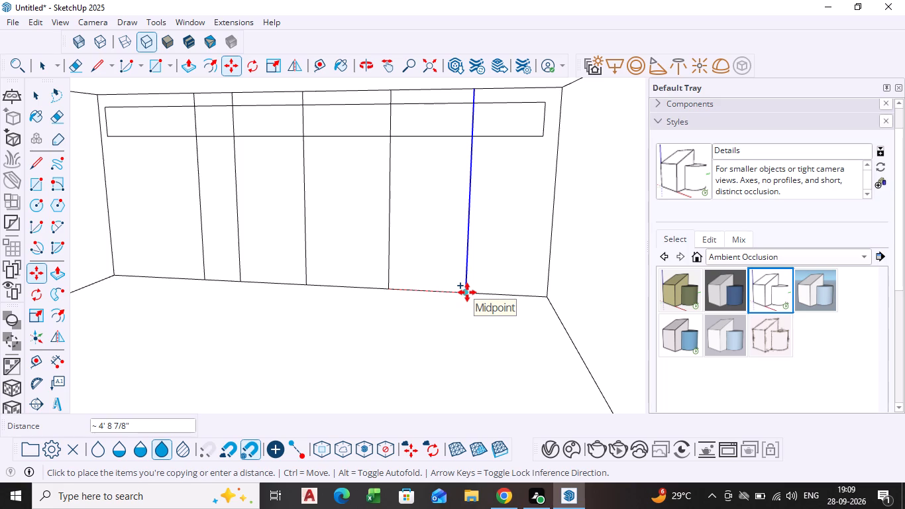
left_click(467, 292)
key("space")
Move the left vertical edge of the strip rectangle about 5 9/16" outward onto the rear wall's left corner edge.
scroll(251, 158, "down", 4)
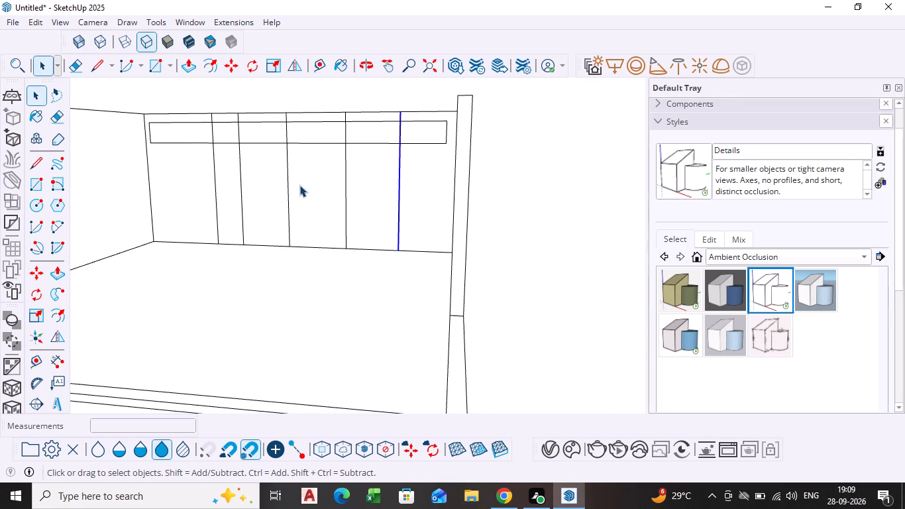
middle_click_drag(269, 205, 339, 204, "shift")
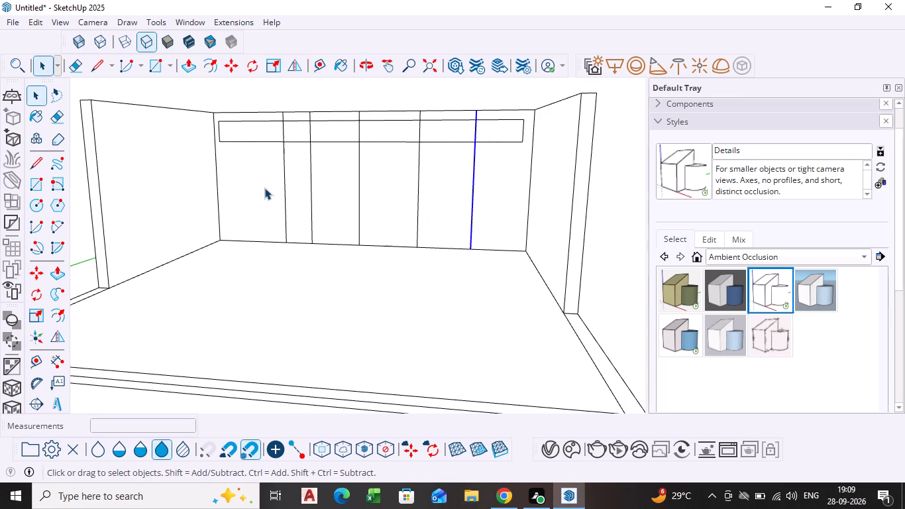
scroll(201, 121, "up", 5)
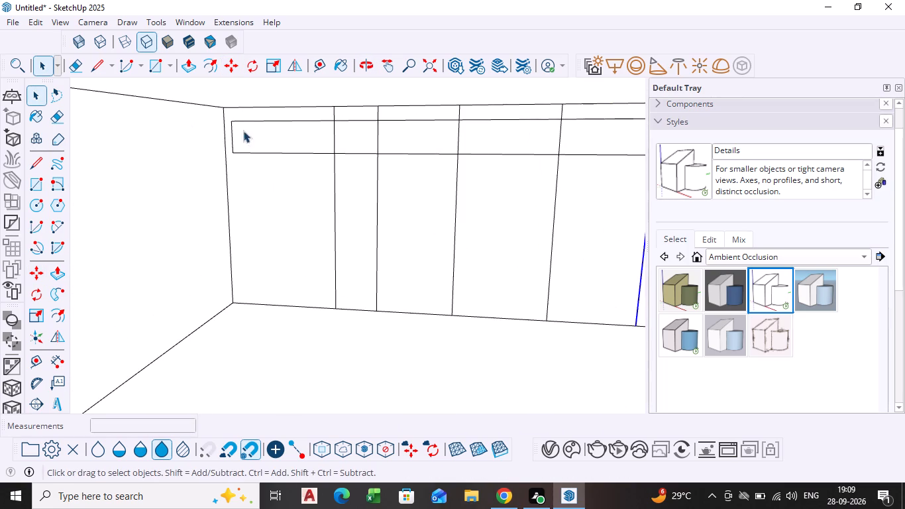
left_click(230, 135)
scroll(231, 133, "up", 3)
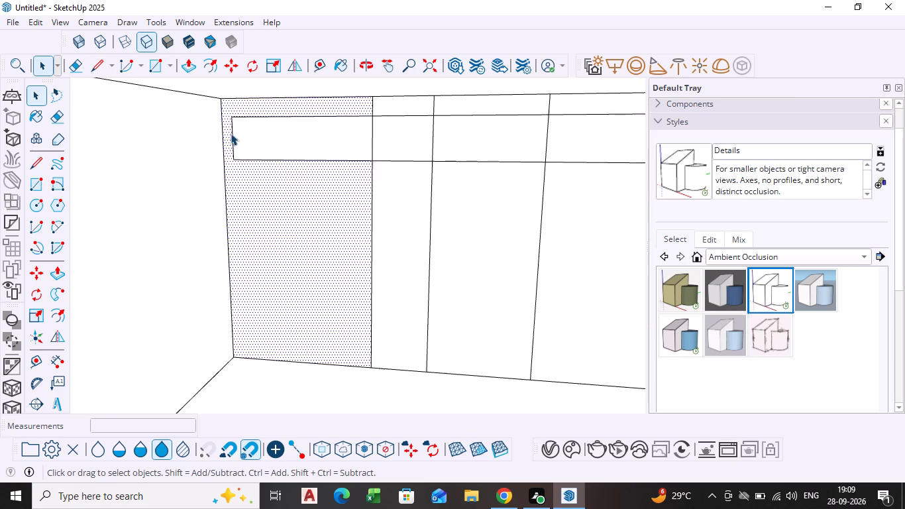
scroll(231, 133, "up", 4)
left_click(233, 139)
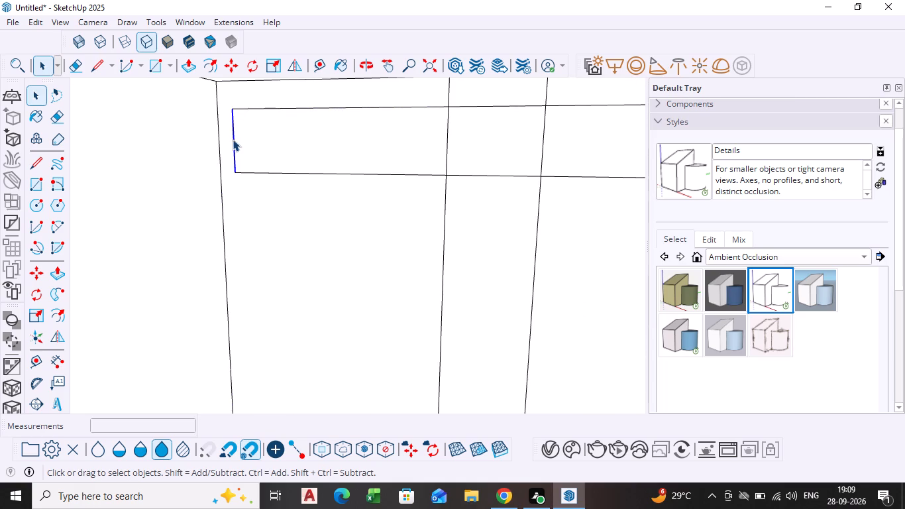
key("m")
left_click(233, 139)
left_click(219, 142)
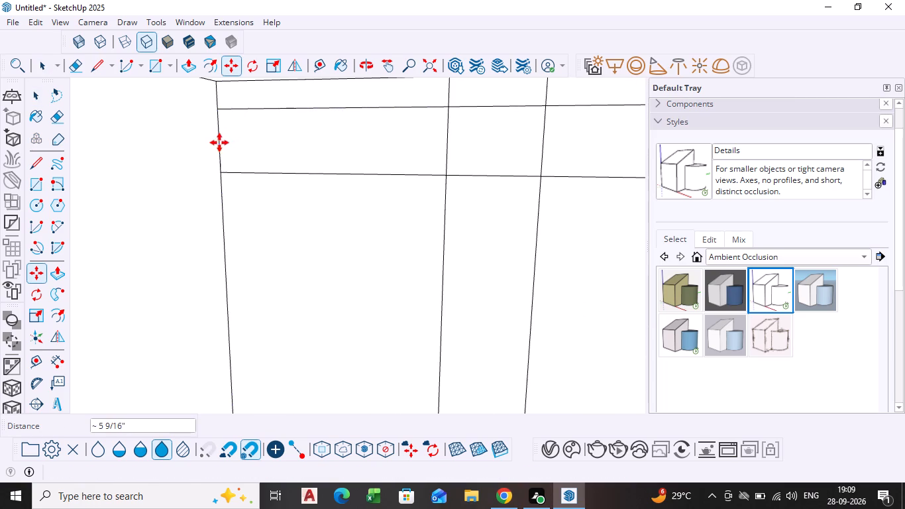
key("space")
Delete the leftmost copied vertical line's segments inside and above the strip on the rear wall.
scroll(230, 174, "down", 10)
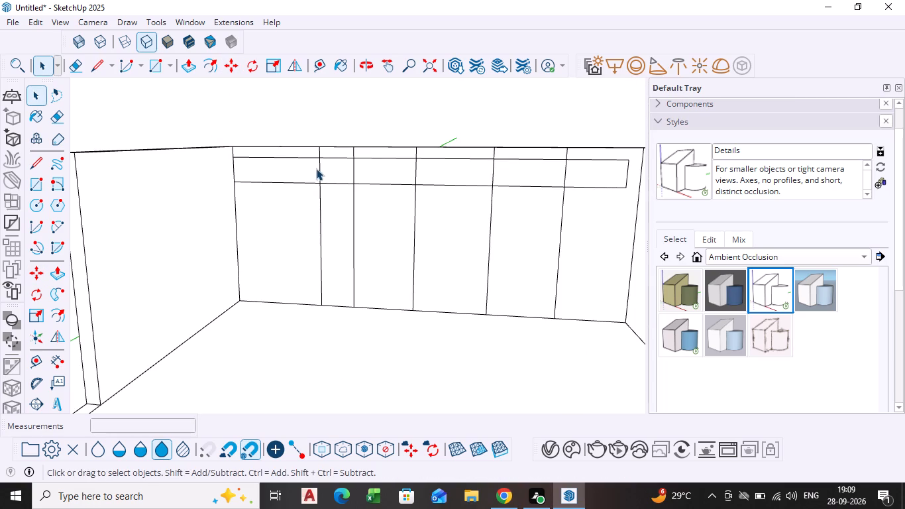
left_click(319, 173)
key("Delete")
left_click(318, 151)
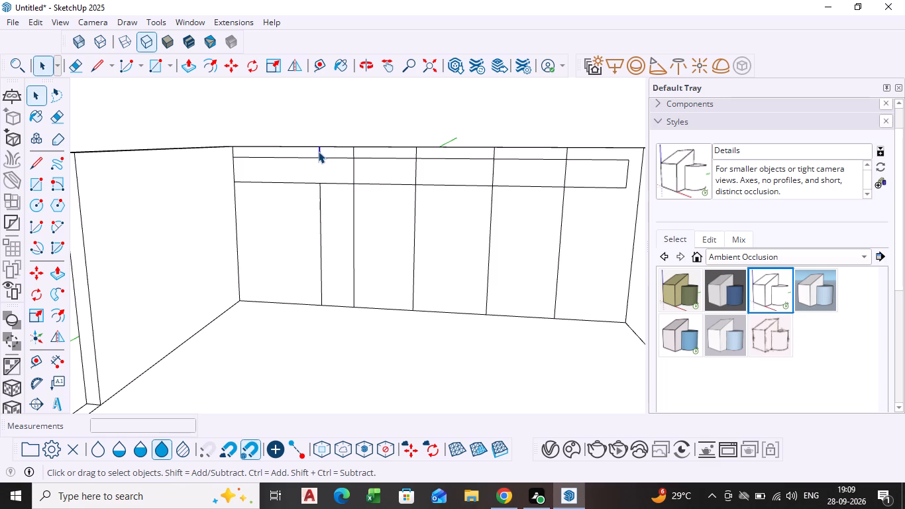
key("Delete")
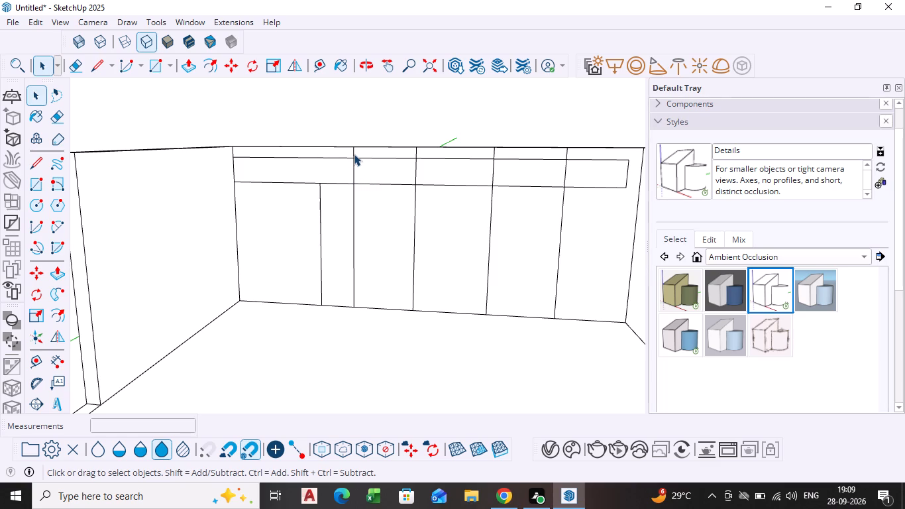
Delete the short segments of the other four copied vertical lines between the strip and the rear wall's top edge.
left_click(354, 154)
key("Delete")
scroll(372, 201, "up", 1)
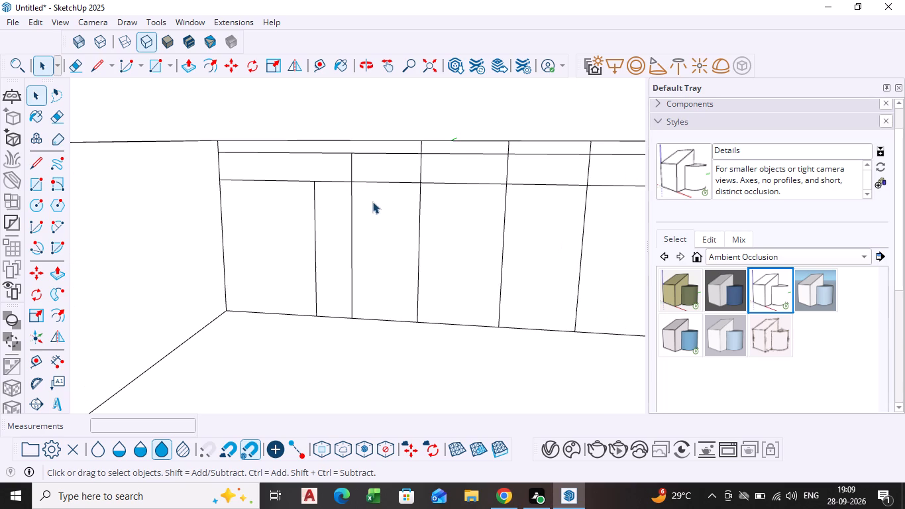
middle_click_drag(458, 248, 456, 249, "shift")
middle_click_drag(456, 249, 337, 246, "shift")
scroll(337, 246, "down", 1, "shift")
scroll(428, 268, "down", 1, "shift")
middle_click_drag(427, 268, 396, 268, "shift")
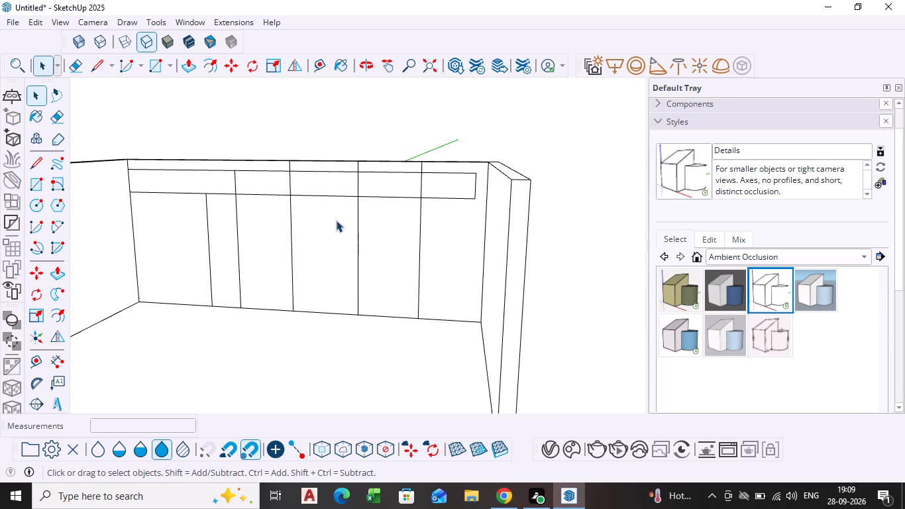
scroll(286, 162, "up", 4)
left_click(291, 166)
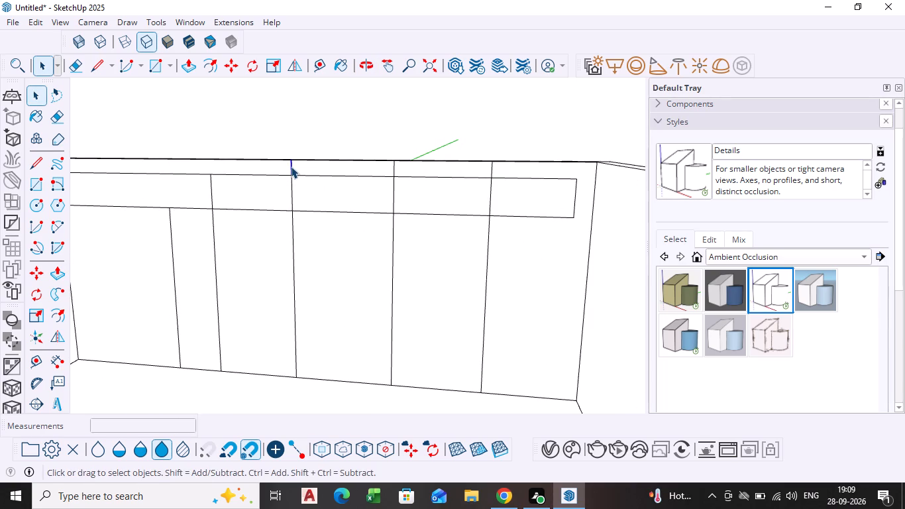
key("Delete")
left_click(394, 167)
key("Delete")
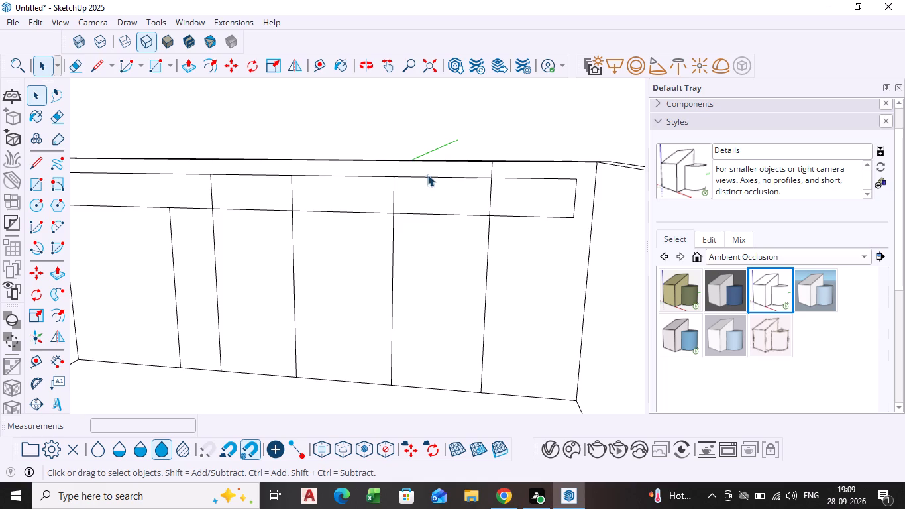
left_click(492, 171)
key("Delete")
Move the strip rectangle's right vertical edge about 6 1/8" outward toward the rear wall's right corner.
scroll(585, 219, "up", 2)
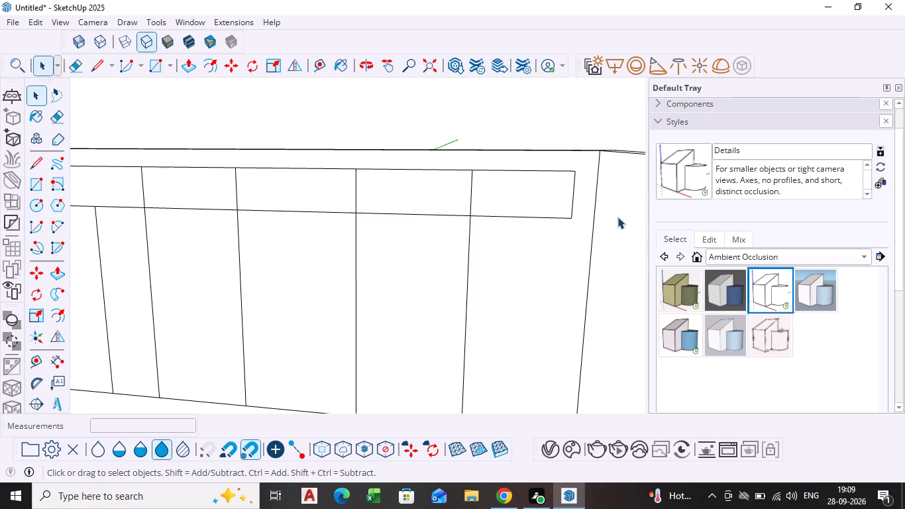
left_click(572, 202)
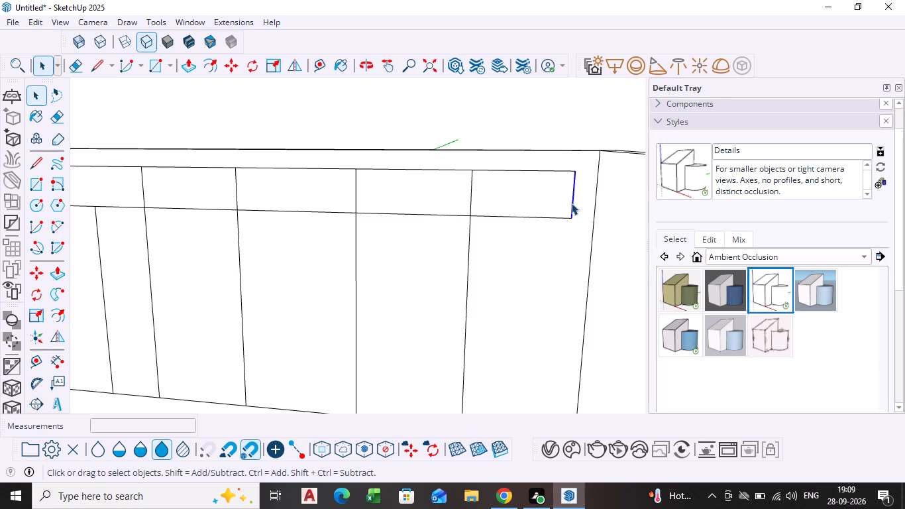
key("m")
left_click(571, 203)
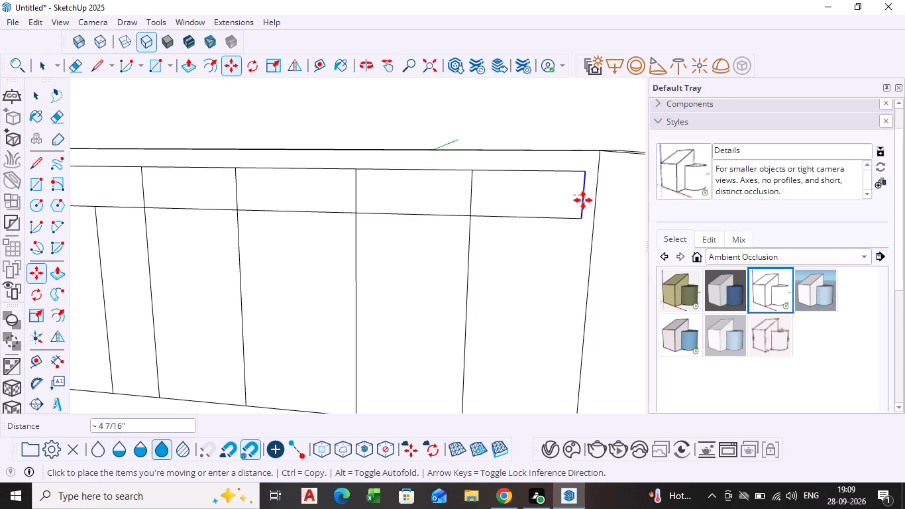
left_click(587, 199)
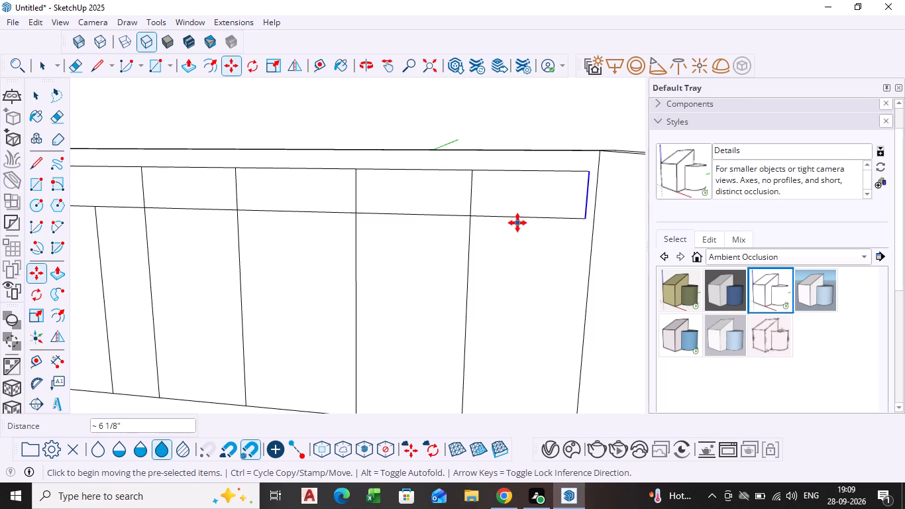
key("space")
Delete the four vertical line segments inside the high strip on the rear wall.
scroll(490, 221, "down", 5)
scroll(415, 235, "down", 5)
left_click(425, 171)
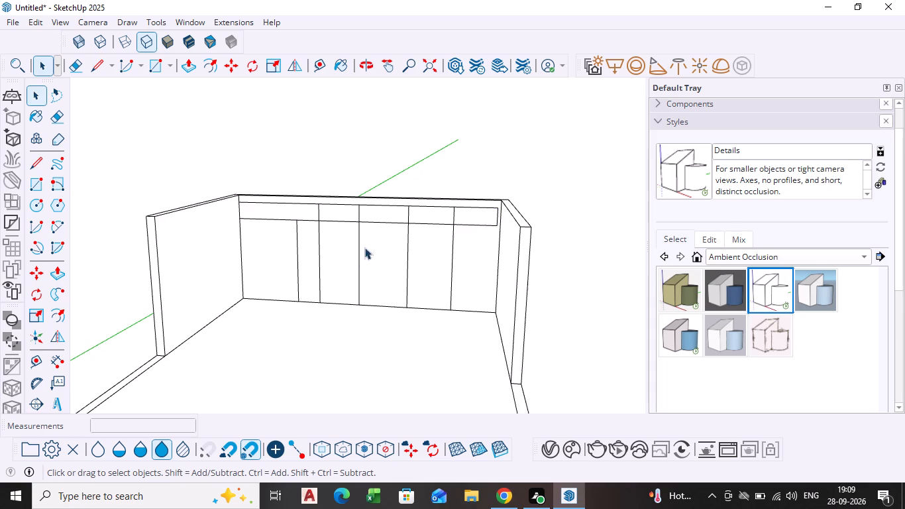
scroll(352, 266, "up", 3)
middle_click_drag(310, 304, 311, 282)
scroll(309, 304, "down", 1)
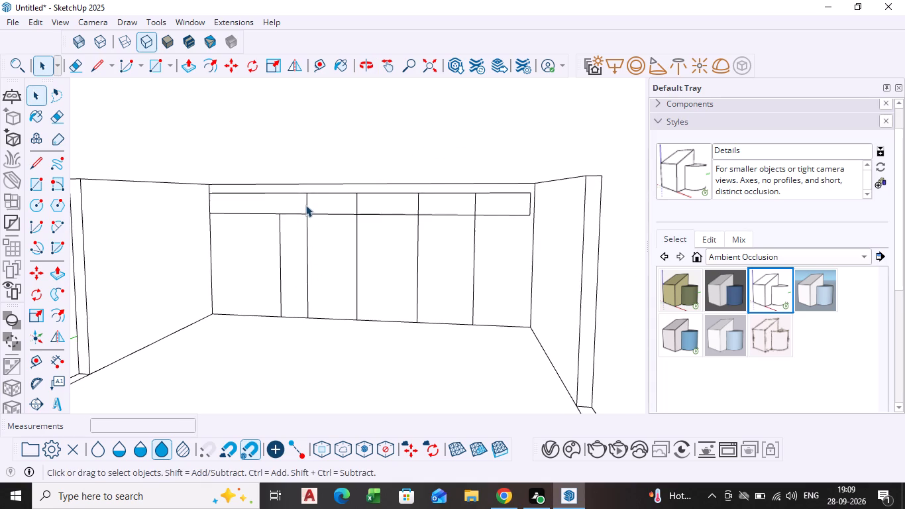
left_click(304, 202)
left_click(306, 203)
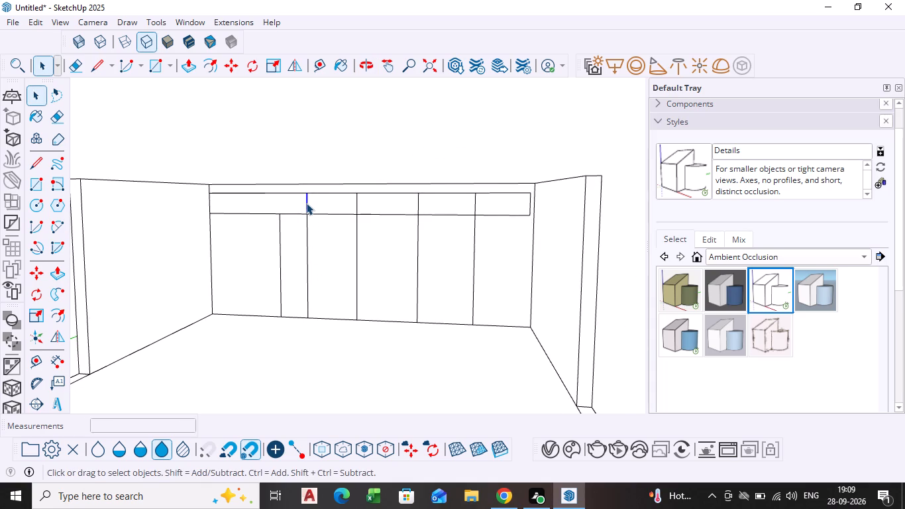
key("Delete")
left_click(357, 201)
key("Delete")
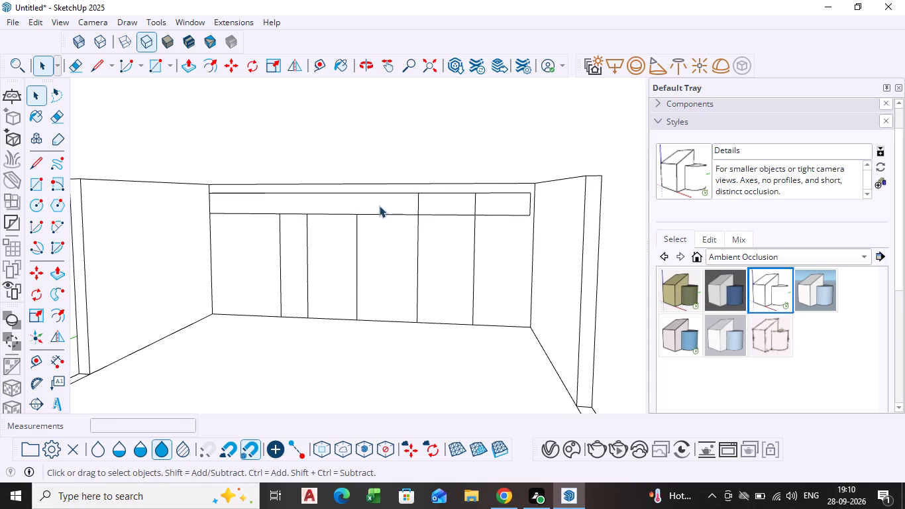
left_click(417, 204)
key("Delete")
left_click(474, 205)
key("Delete")
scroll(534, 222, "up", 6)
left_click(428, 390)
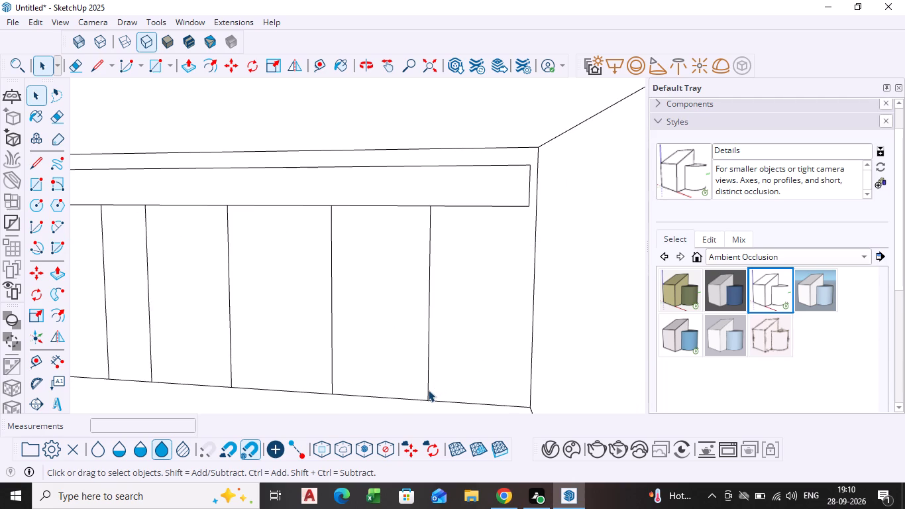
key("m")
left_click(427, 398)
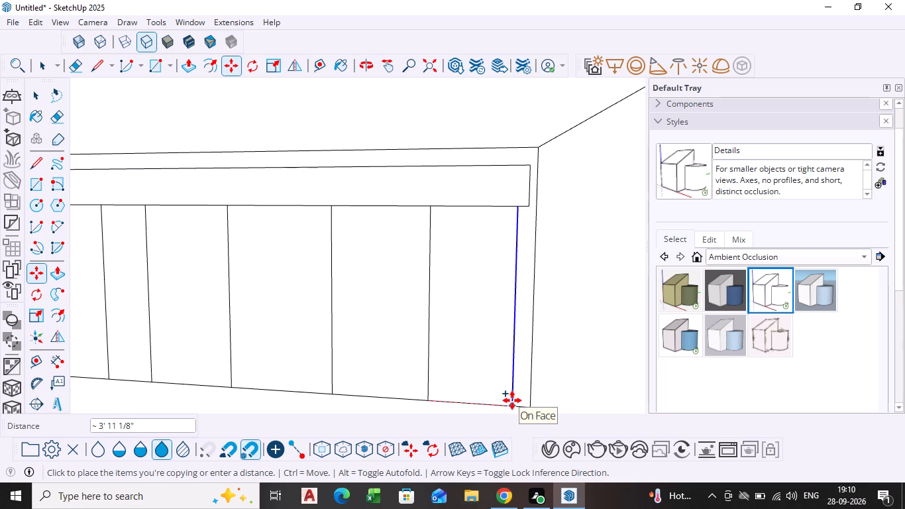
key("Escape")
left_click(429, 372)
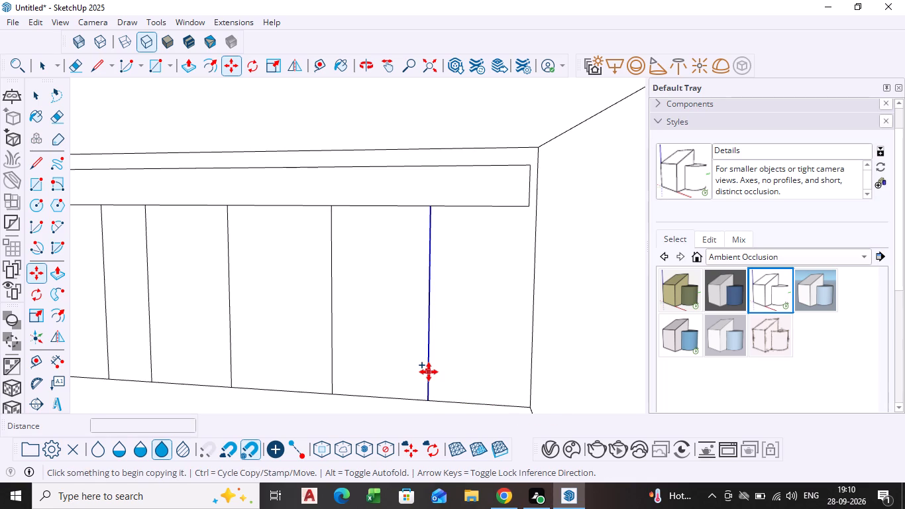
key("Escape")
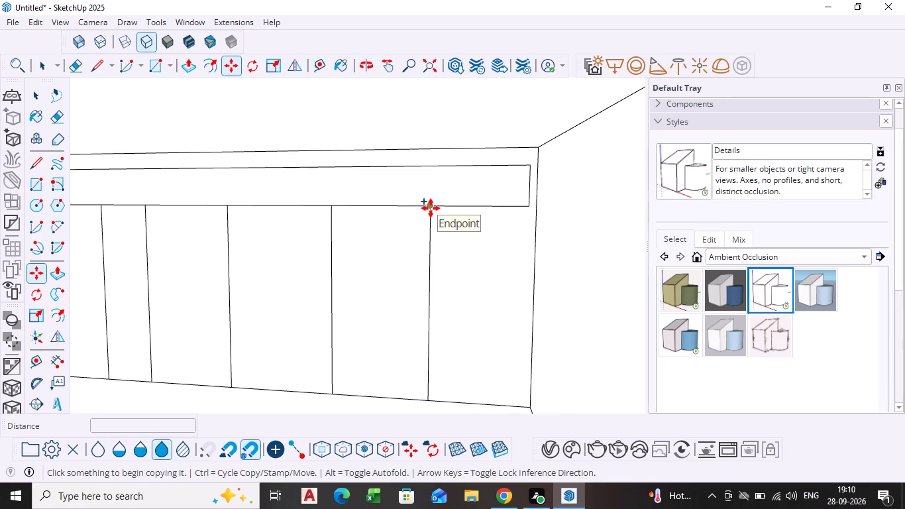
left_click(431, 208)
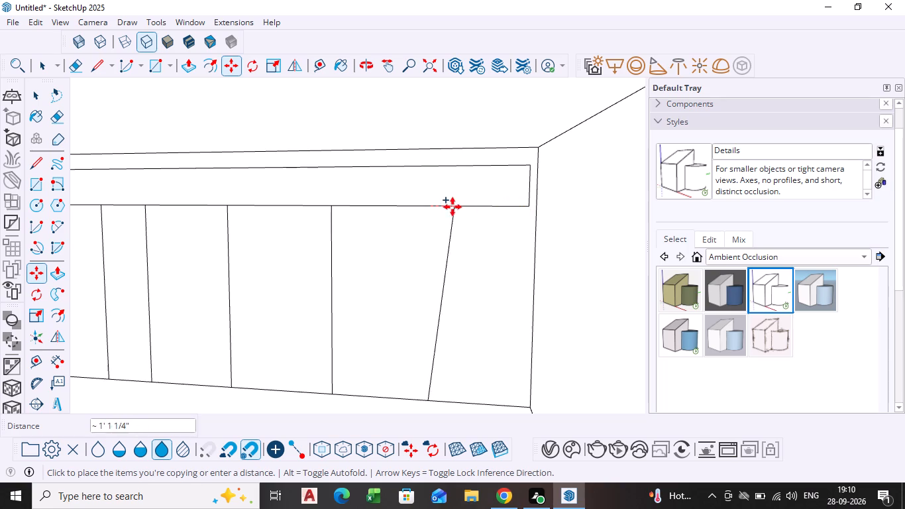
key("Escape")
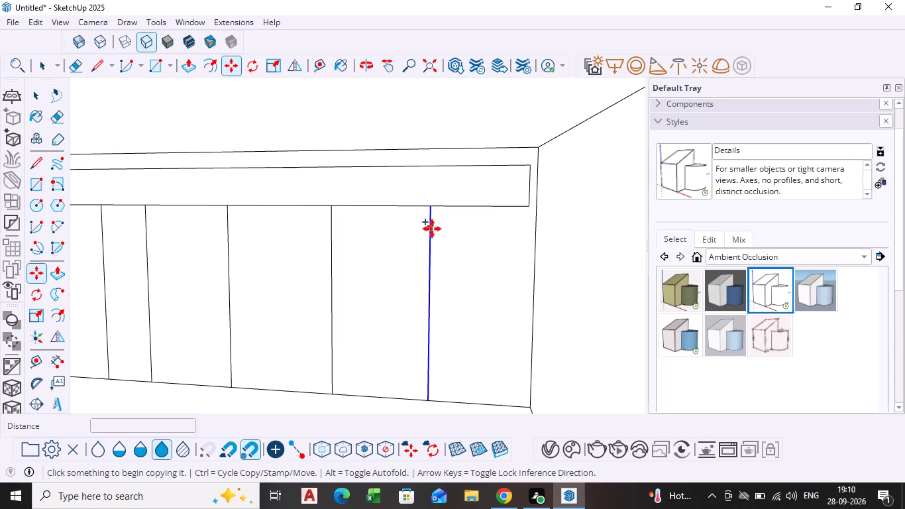
Copy the rightmost vertical panel line about 4' 5 1/4" toward the right corner, in line with the strip's right edge.
left_click(429, 219)
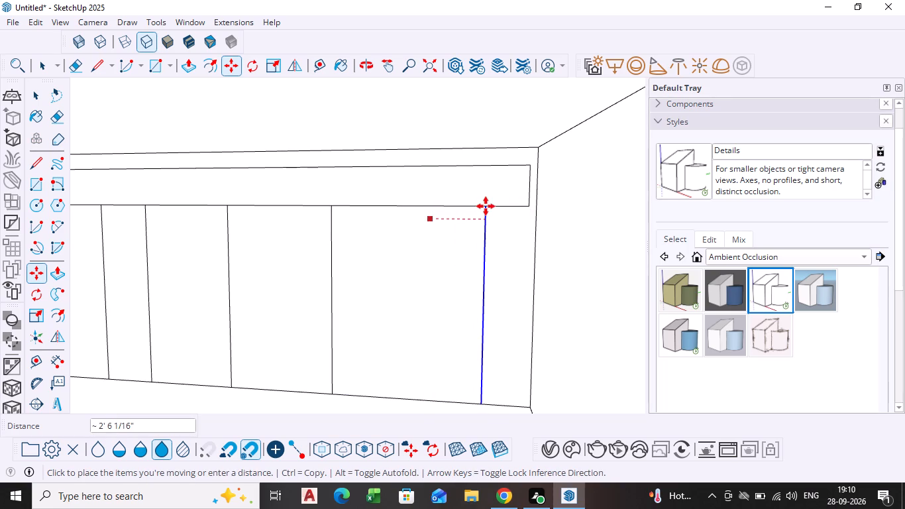
left_click(529, 213)
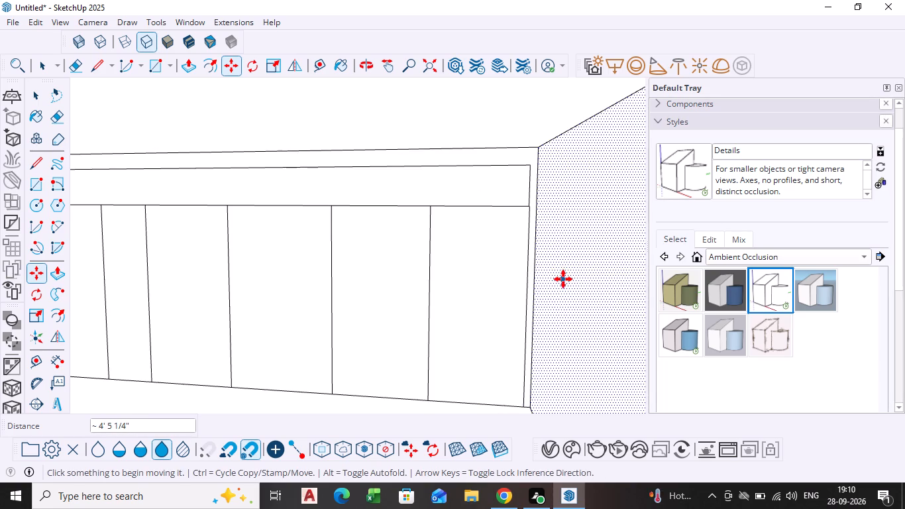
key("space")
Copy the leftmost vertical panel line on the rear wall 0.5" toward the wall's left corner.
scroll(344, 227, "down", 2)
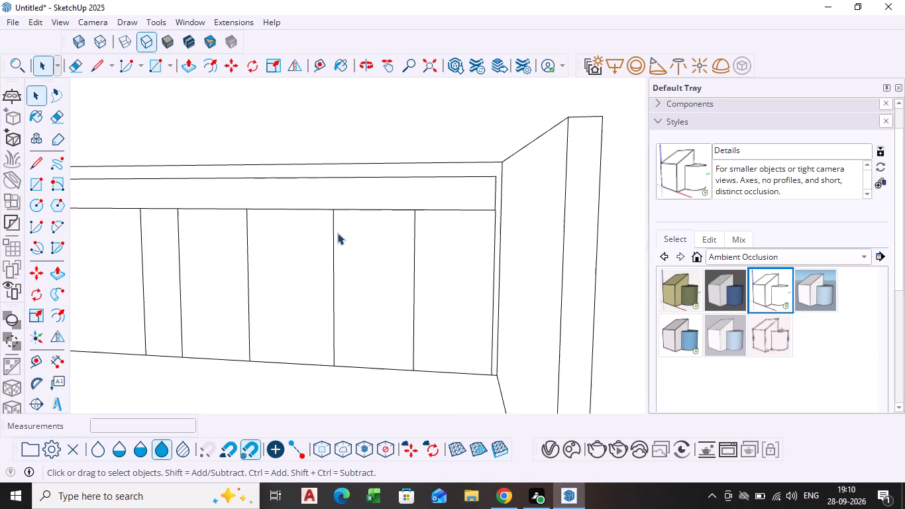
scroll(235, 274, "down", 3)
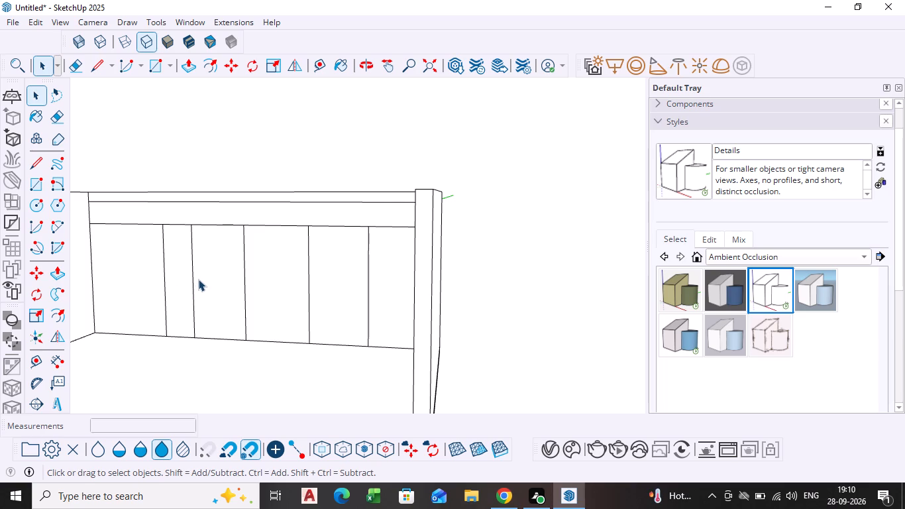
scroll(199, 293, "down", 1)
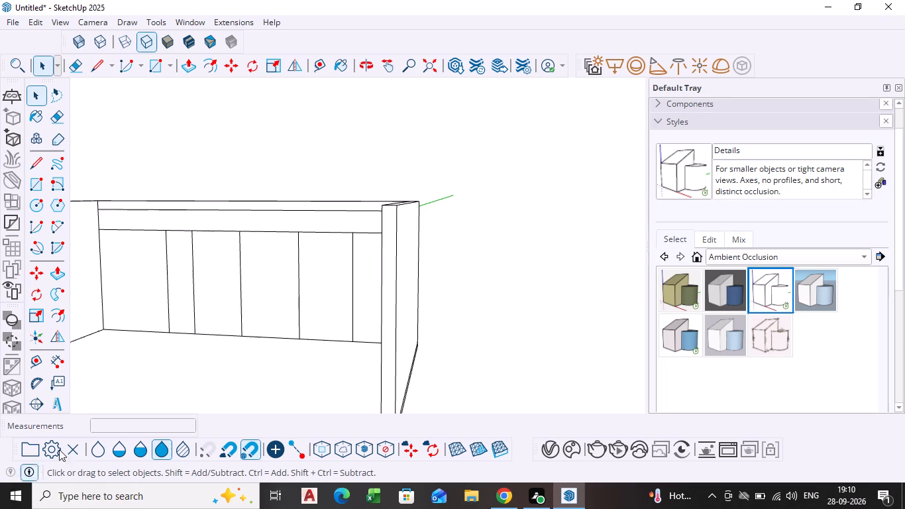
middle_click_drag(111, 393, 177, 372)
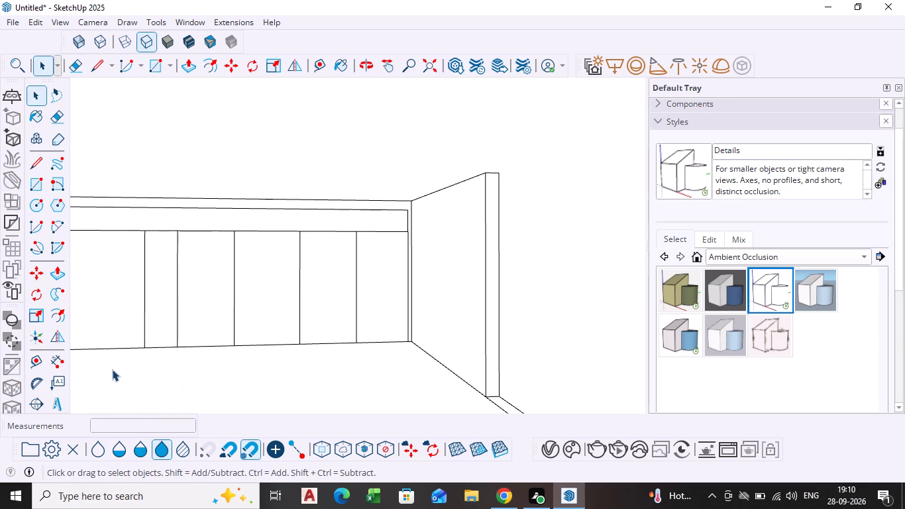
scroll(112, 369, "down", 4)
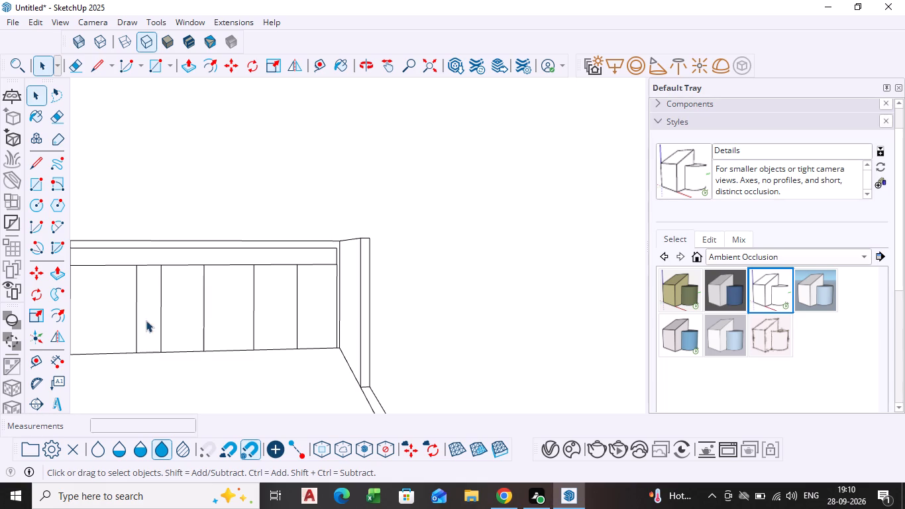
middle_click_drag(145, 369, 200, 356, "shift")
scroll(145, 369, "down", 1, "shift")
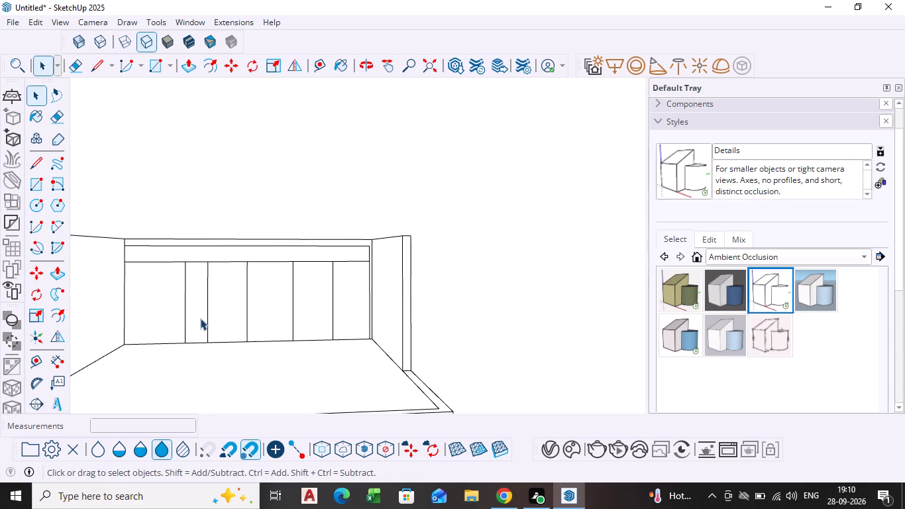
left_click(206, 253)
scroll(202, 256, "up", 5)
scroll(179, 310, "up", 2)
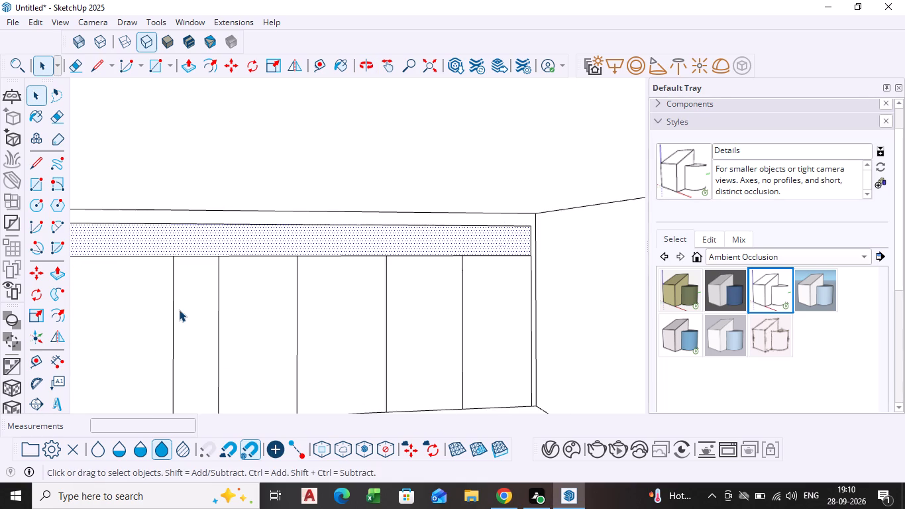
scroll(172, 348, "down", 4)
middle_click_drag(172, 366, 206, 325, "shift")
scroll(206, 325, "up", 1, "shift")
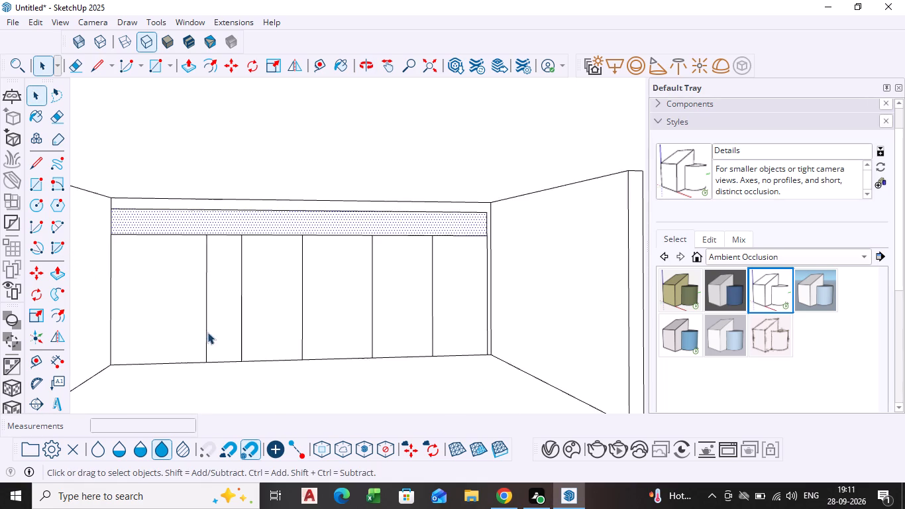
scroll(207, 336, "up", 7)
left_click(207, 365)
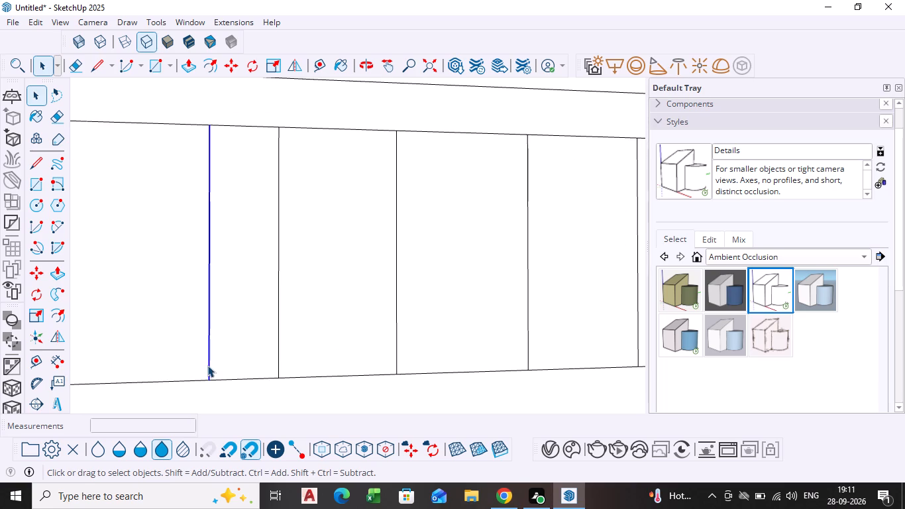
key("m")
left_click(209, 378)
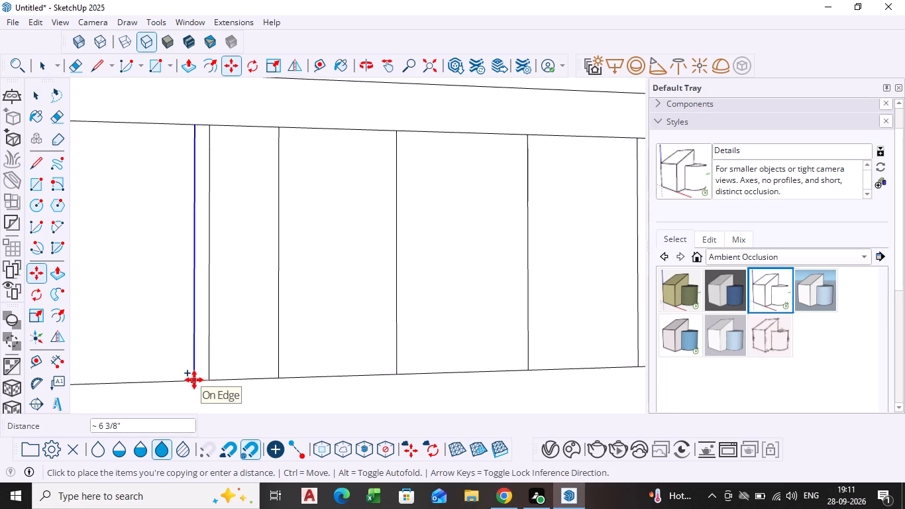
type("0.5")
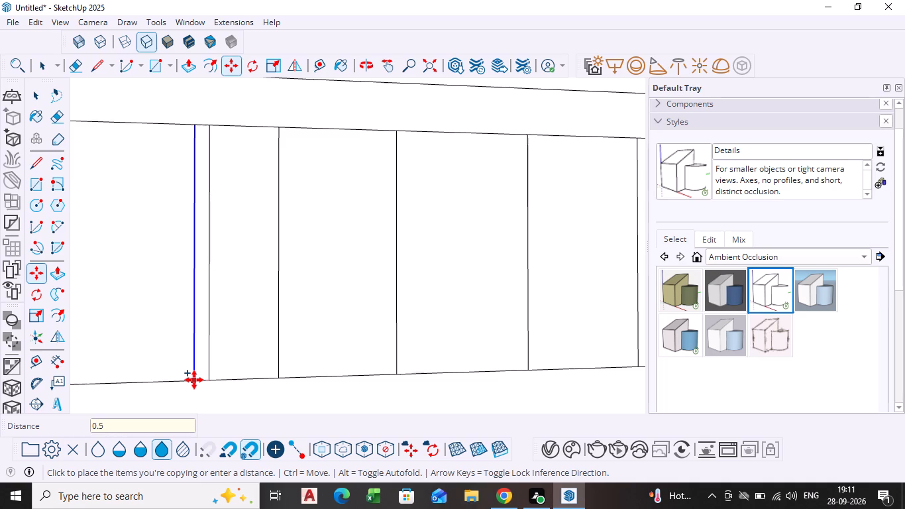
key("Return")
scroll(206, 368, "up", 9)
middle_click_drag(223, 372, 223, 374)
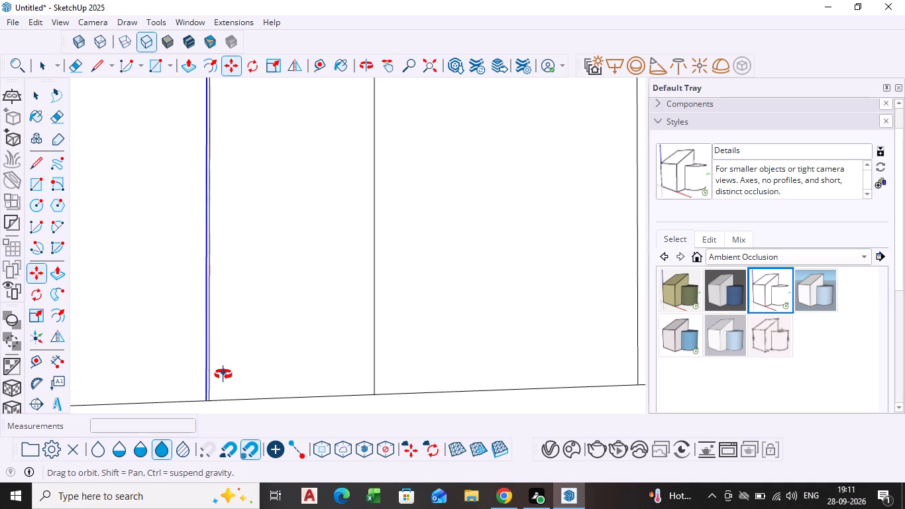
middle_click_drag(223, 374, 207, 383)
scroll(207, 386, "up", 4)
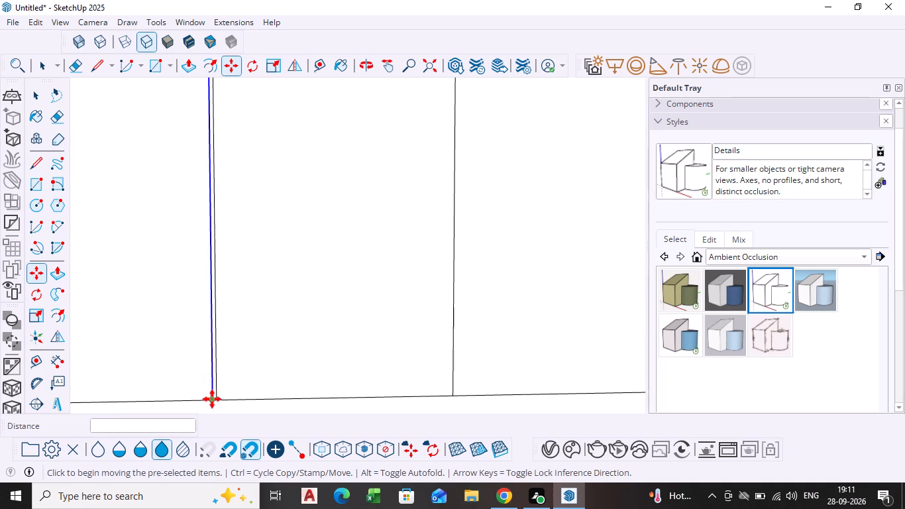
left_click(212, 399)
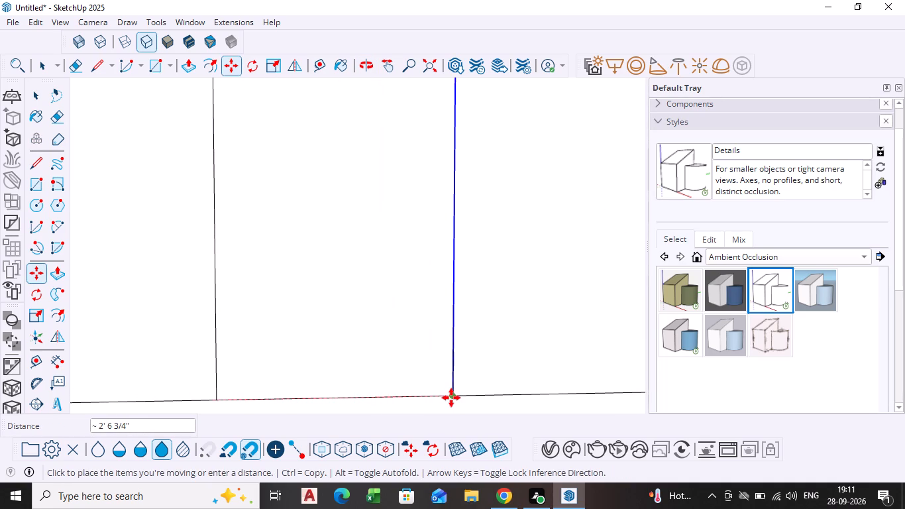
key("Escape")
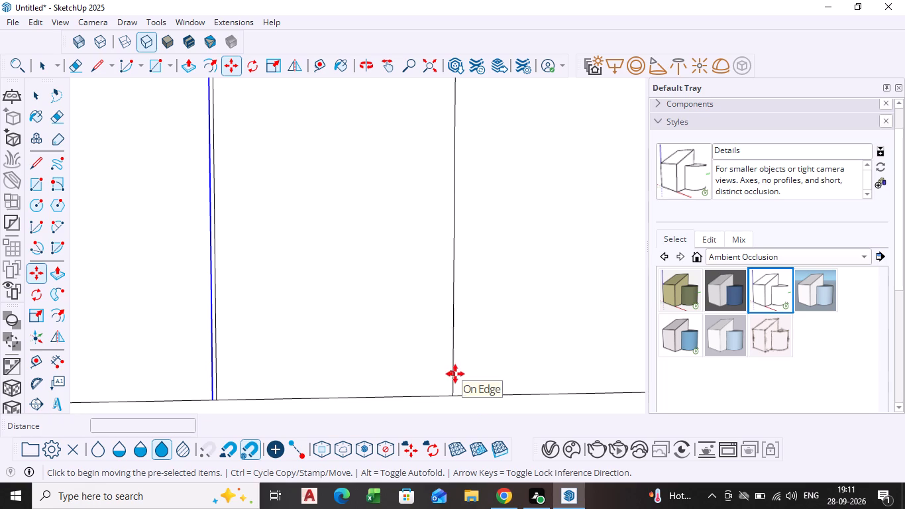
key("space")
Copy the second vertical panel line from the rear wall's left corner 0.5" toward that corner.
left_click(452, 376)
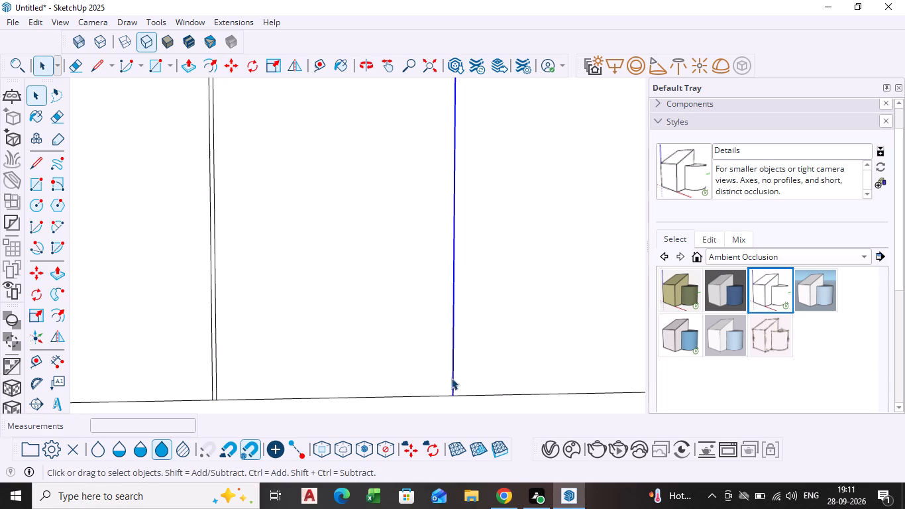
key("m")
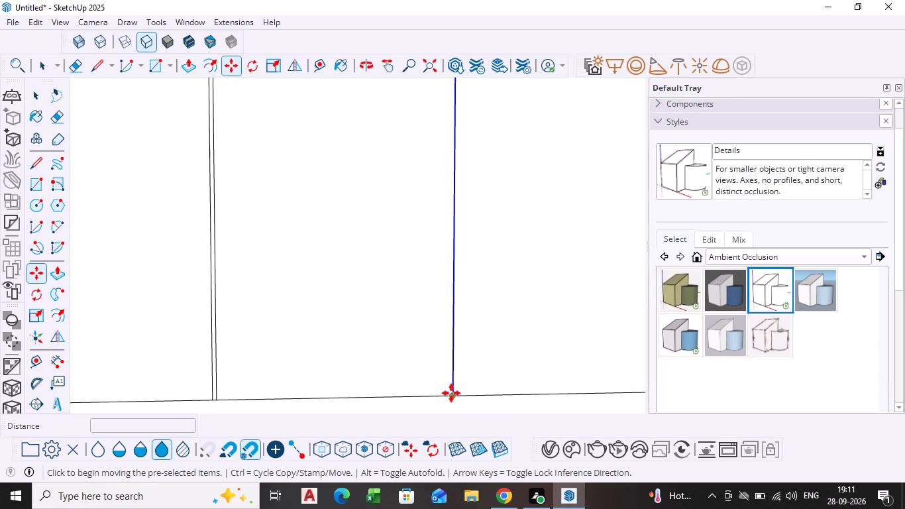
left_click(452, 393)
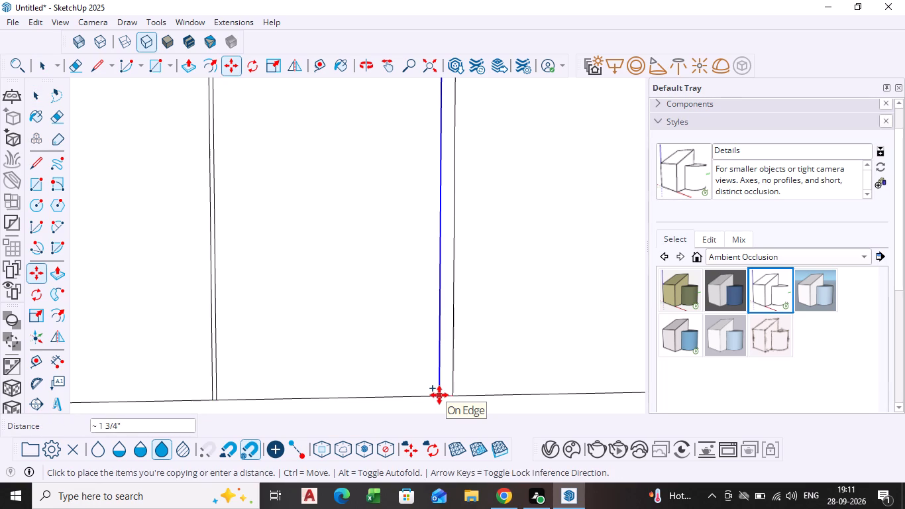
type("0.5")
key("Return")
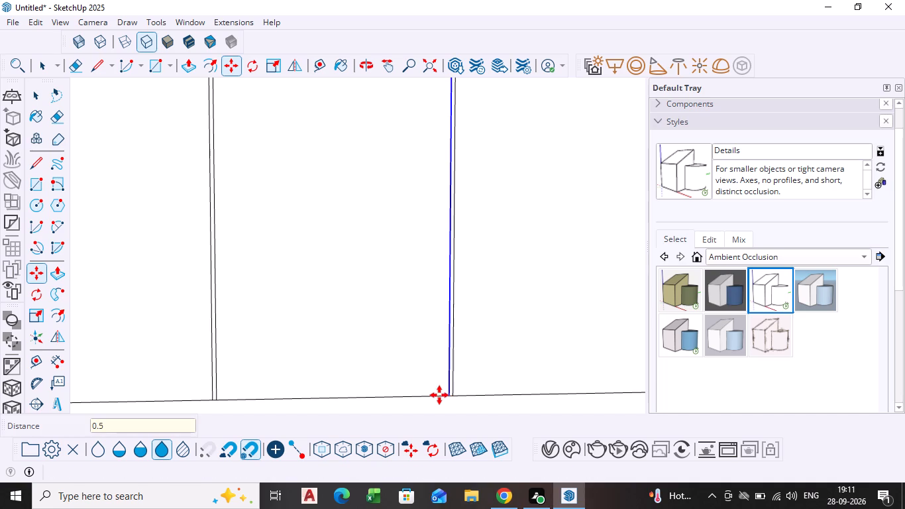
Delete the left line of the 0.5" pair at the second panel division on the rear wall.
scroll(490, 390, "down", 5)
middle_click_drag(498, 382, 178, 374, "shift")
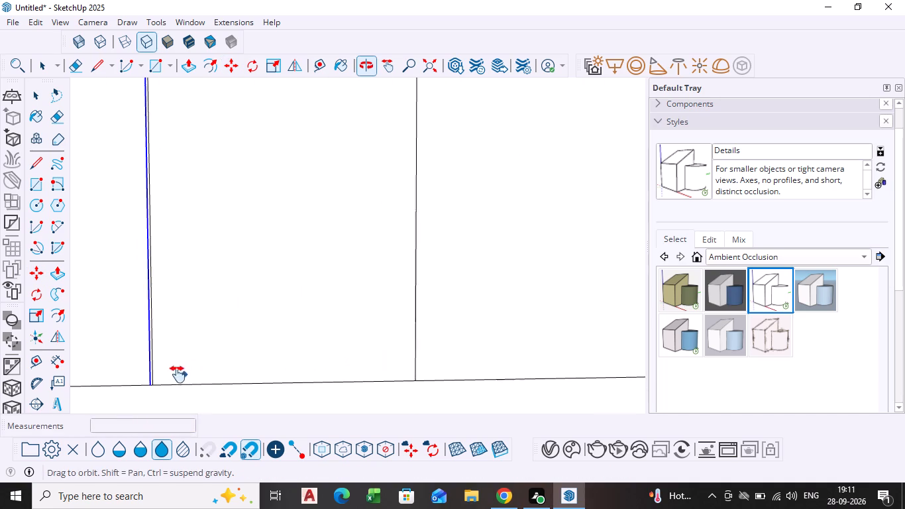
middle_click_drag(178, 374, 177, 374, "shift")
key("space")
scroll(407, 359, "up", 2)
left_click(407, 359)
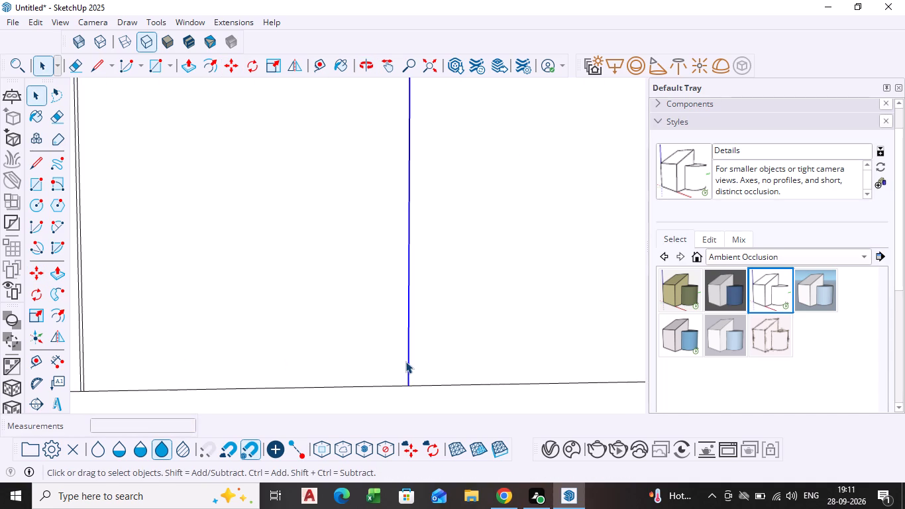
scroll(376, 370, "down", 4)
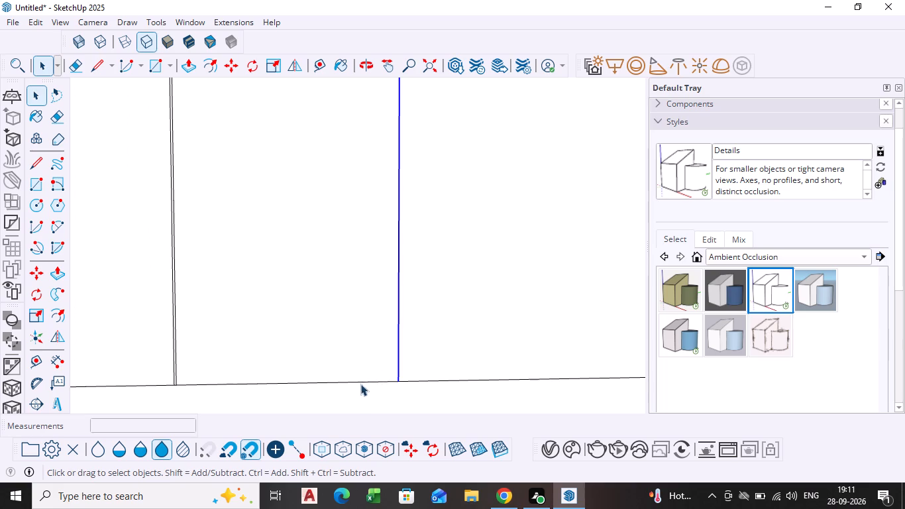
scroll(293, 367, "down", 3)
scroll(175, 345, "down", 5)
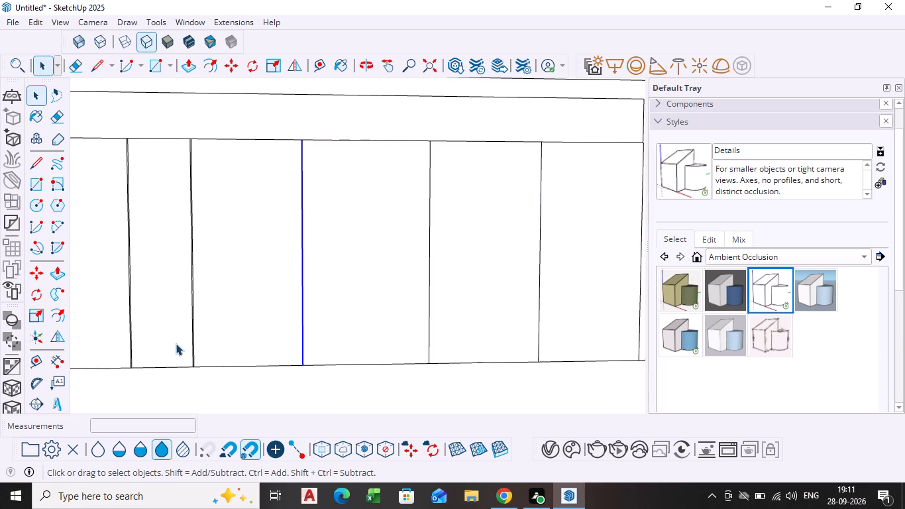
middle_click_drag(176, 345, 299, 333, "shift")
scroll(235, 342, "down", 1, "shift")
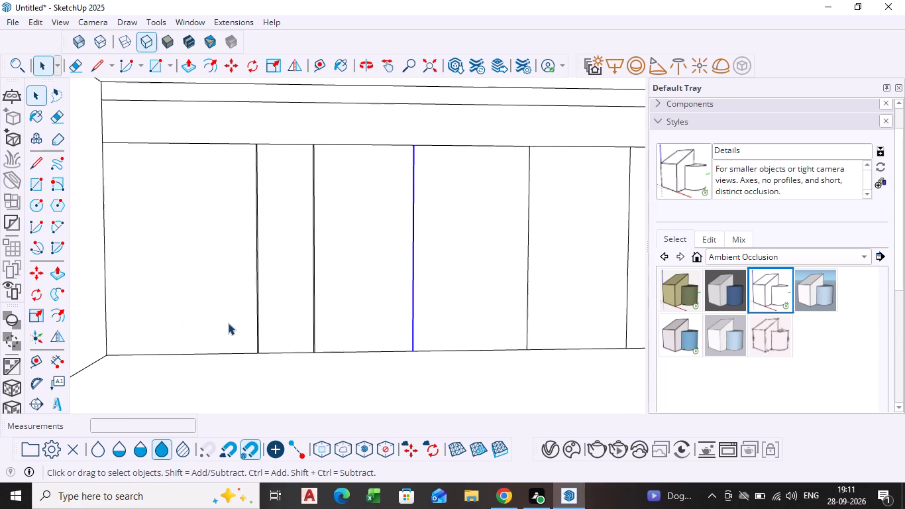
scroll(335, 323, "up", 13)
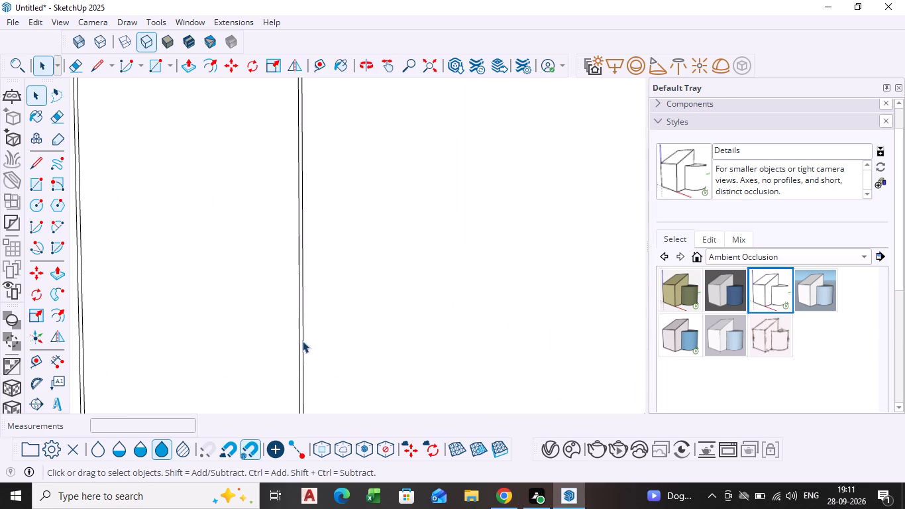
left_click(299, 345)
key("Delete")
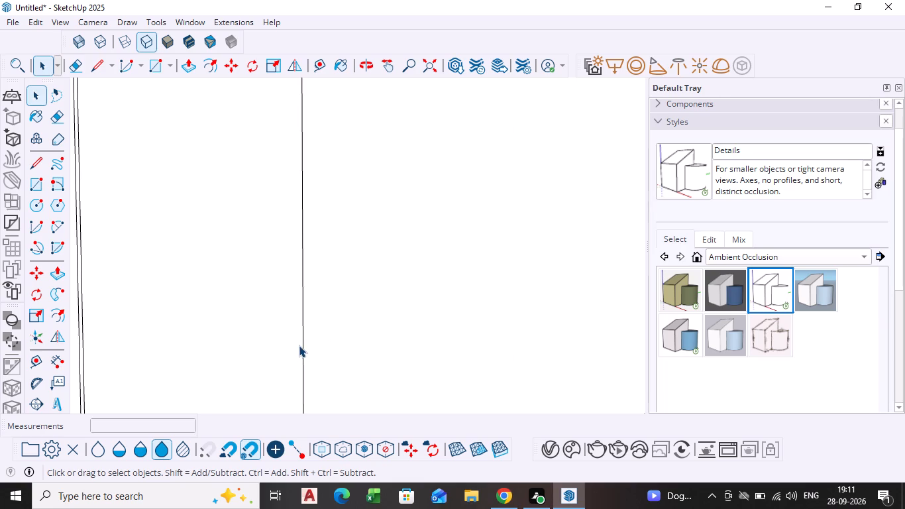
Copy the third vertical panel line on the rear wall 0.5" toward the wall's left corner.
scroll(360, 343, "down", 6)
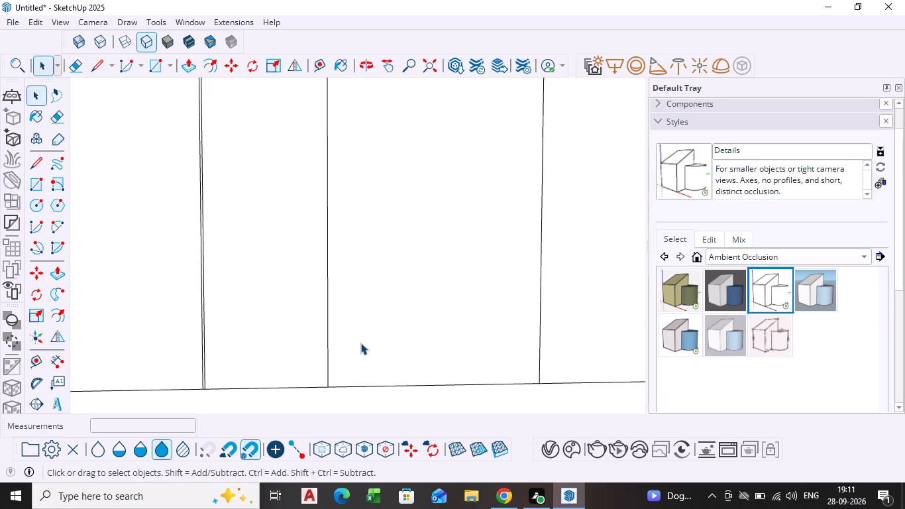
scroll(209, 337, "down", 4)
scroll(178, 334, "down", 1, "shift")
middle_click_drag(183, 334, 270, 331, "shift")
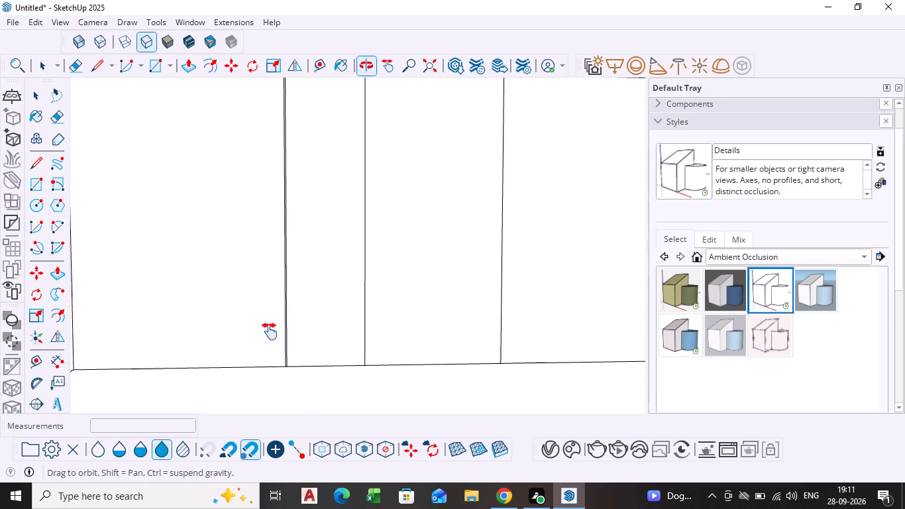
middle_click_drag(270, 331, 271, 333, "shift")
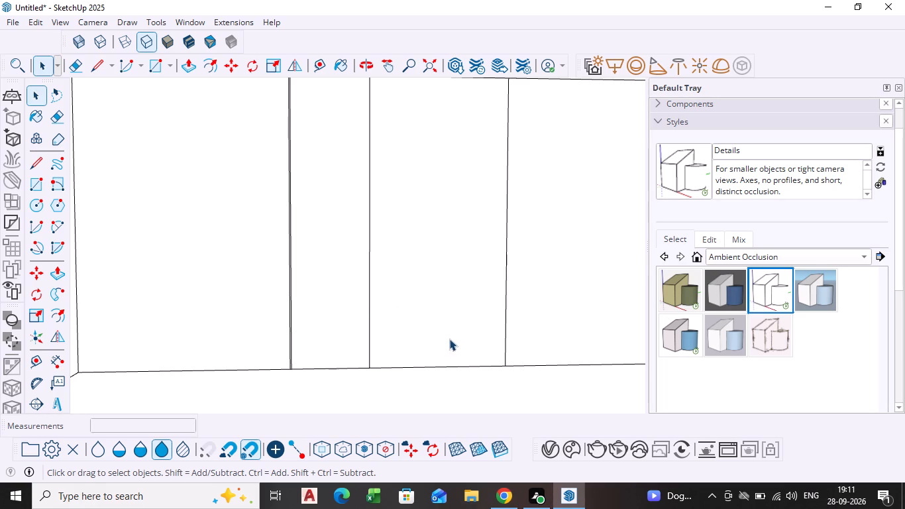
scroll(451, 339, "down", 3)
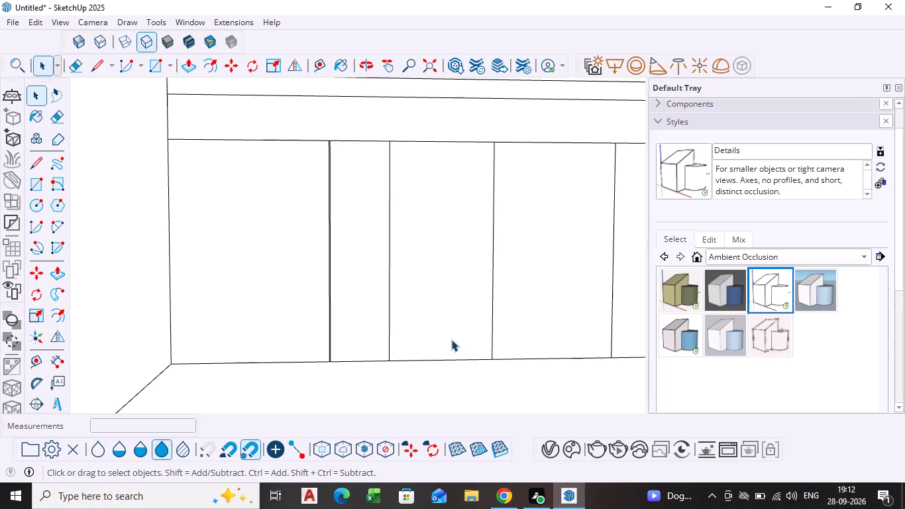
scroll(478, 315, "up", 4)
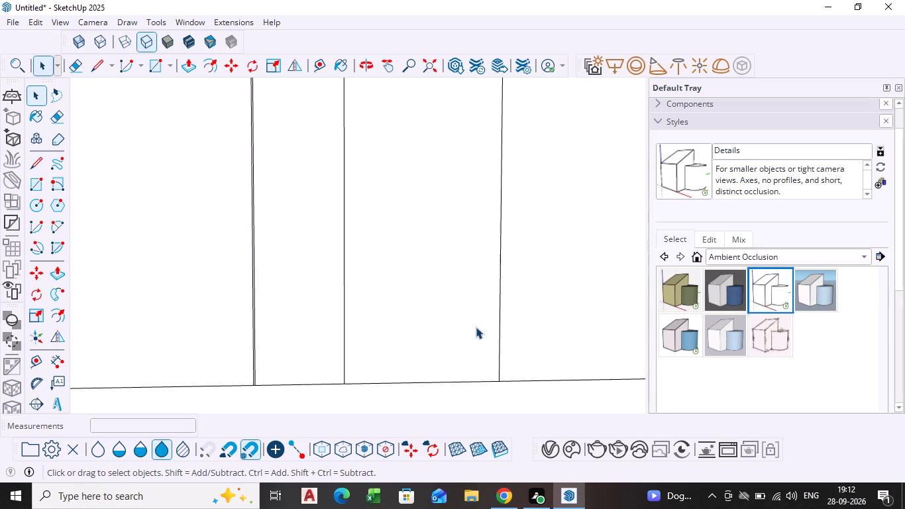
left_click(499, 351)
key("m")
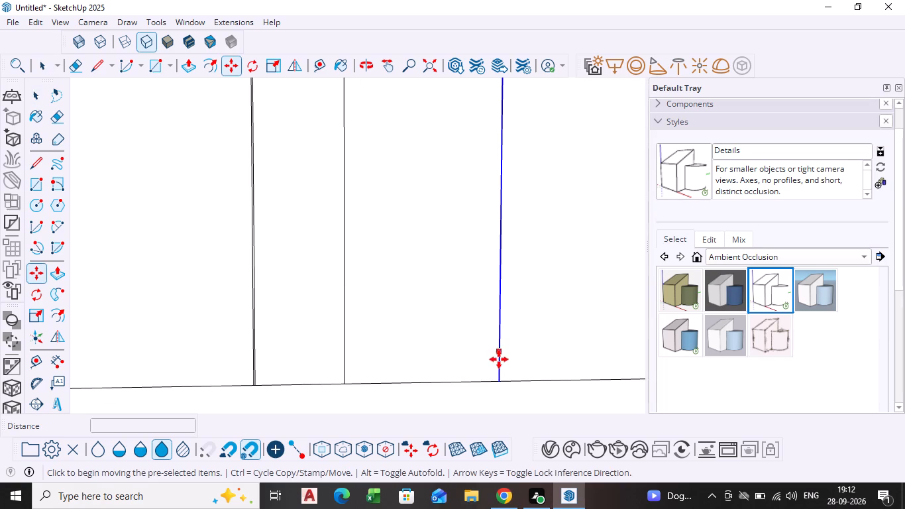
left_click(500, 380)
key("0")
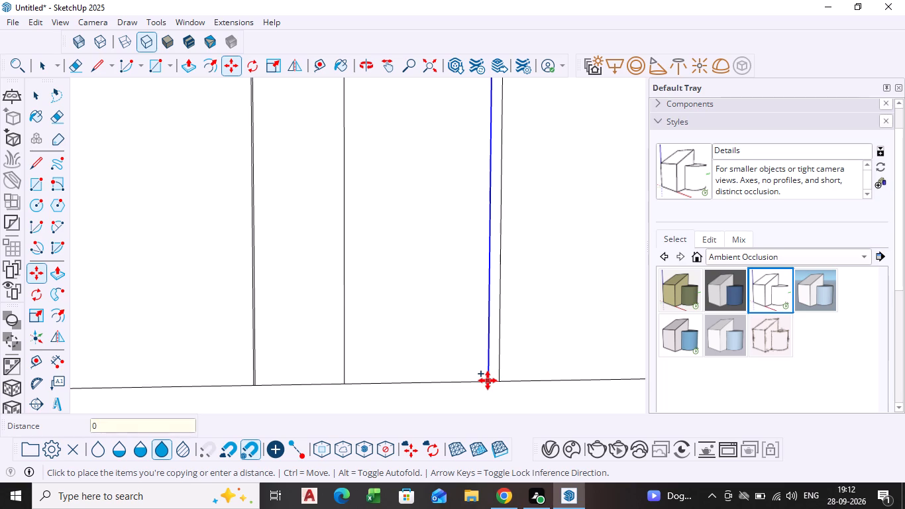
type(".5")
key("Return")
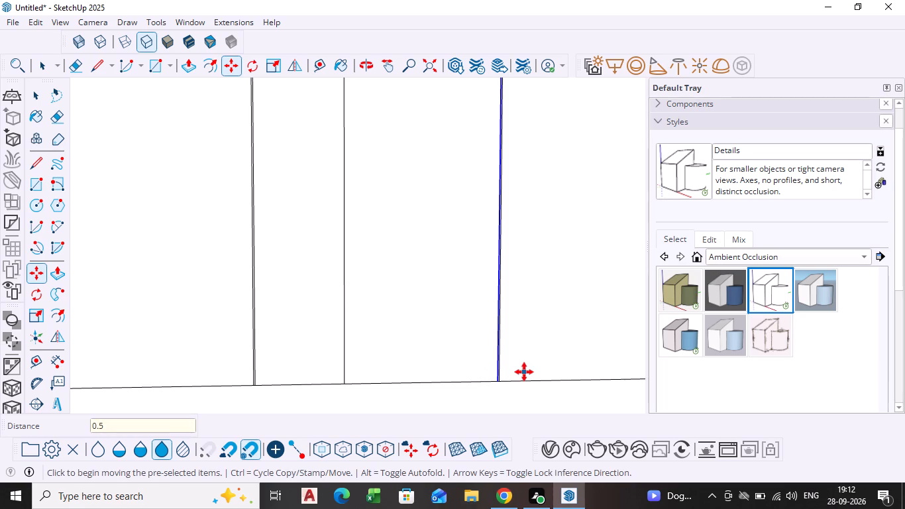
Copy the fourth vertical panel line on the rear wall 0.5" toward the wall's left corner.
scroll(531, 382, "down", 1)
middle_click_drag(531, 382, 321, 374, "shift")
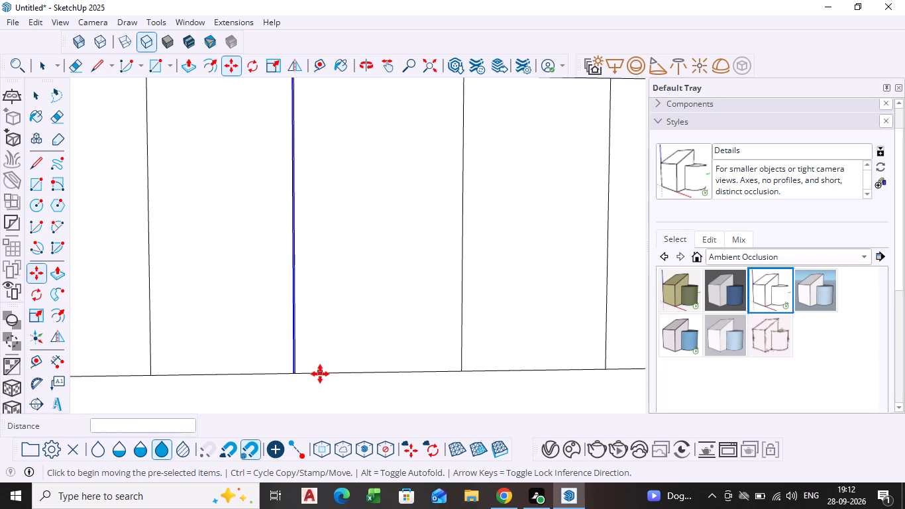
scroll(429, 365, "up", 1)
key("space")
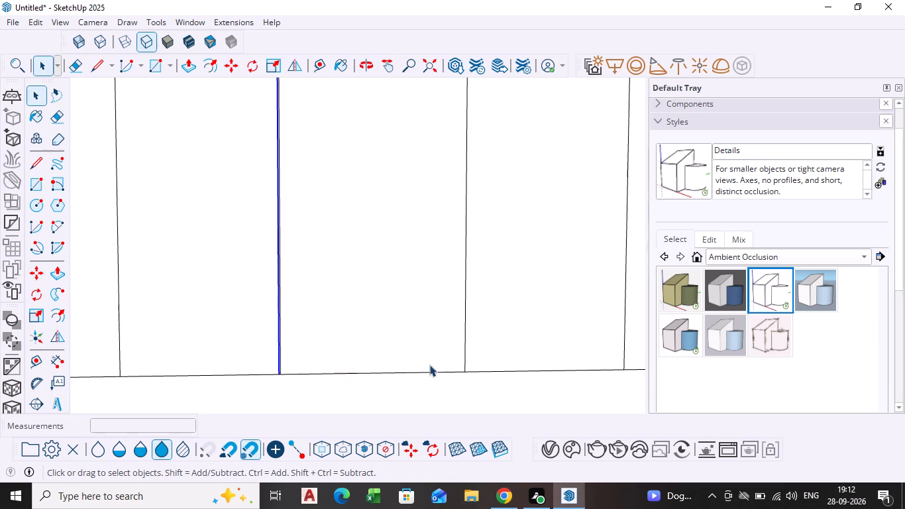
left_click(466, 349)
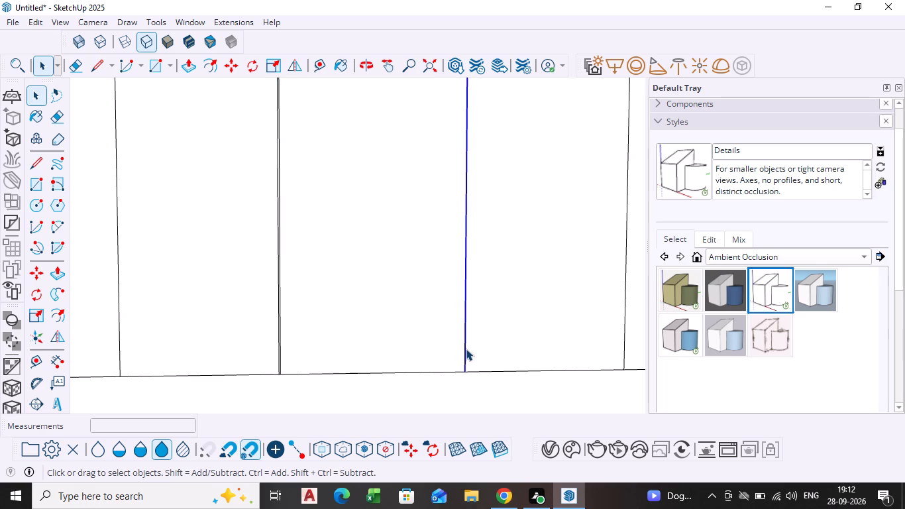
key("m")
left_click(466, 370)
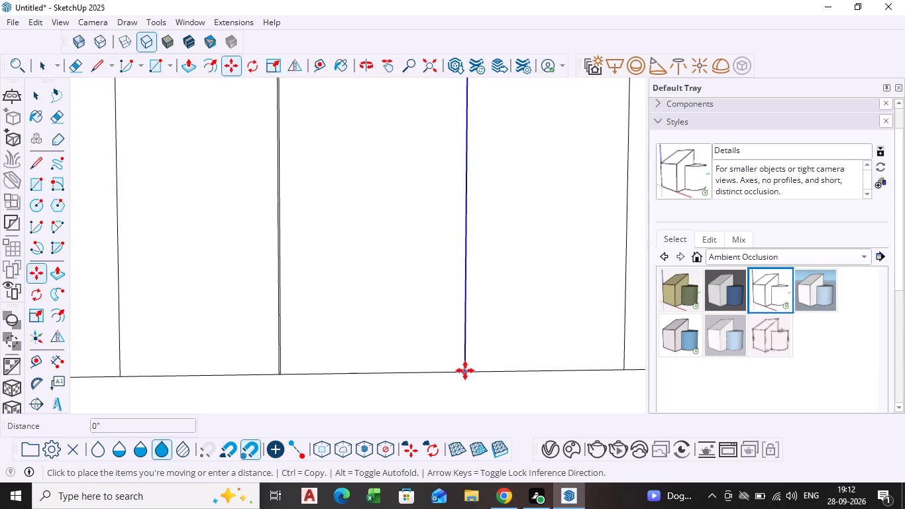
type("0.5")
key("Return")
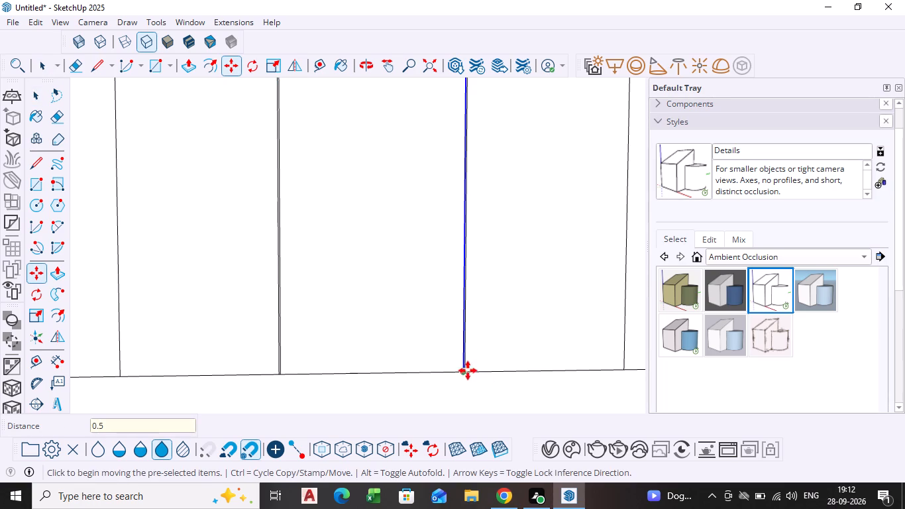
Move the fifth vertical panel line on the rear wall about 8 15/16" toward the wall's left corner.
scroll(484, 367, "up", 3)
scroll(492, 370, "down", 10)
middle_click_drag(488, 371, 358, 369, "shift")
scroll(385, 372, "down", 1, "shift")
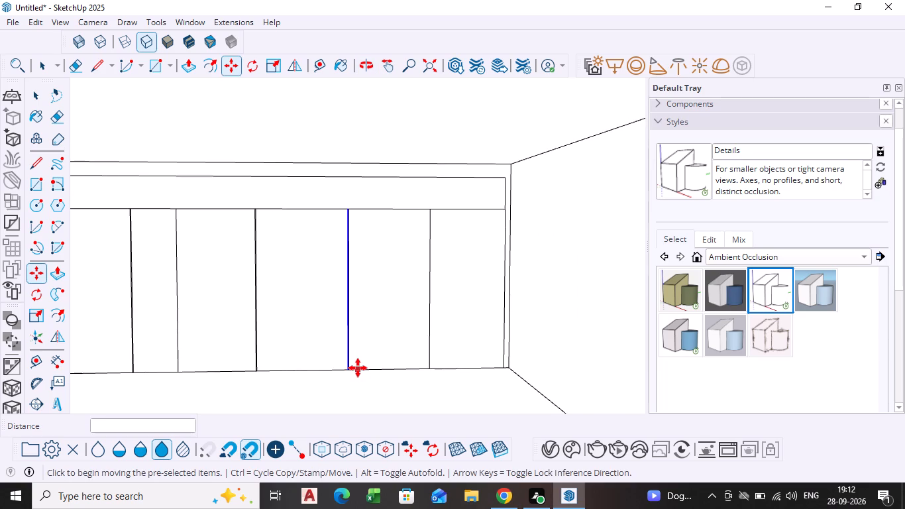
scroll(435, 367, "down", 4)
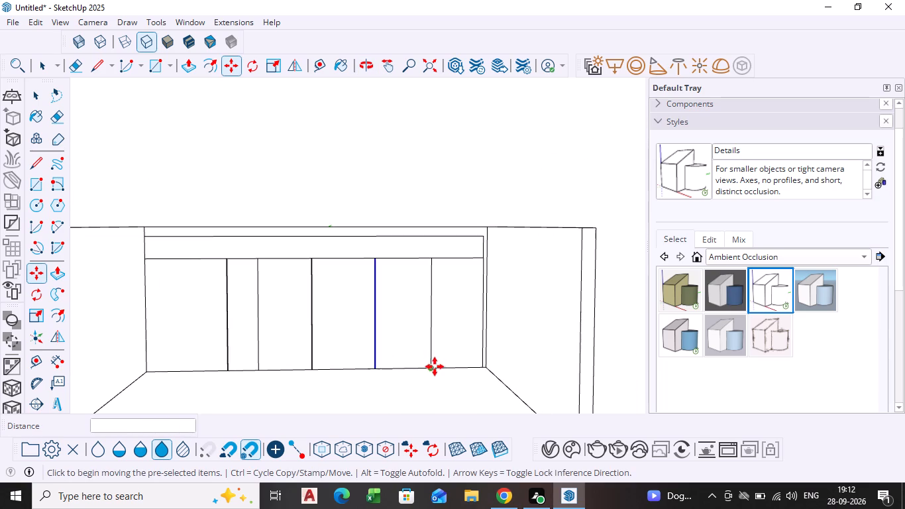
scroll(449, 363, "up", 7)
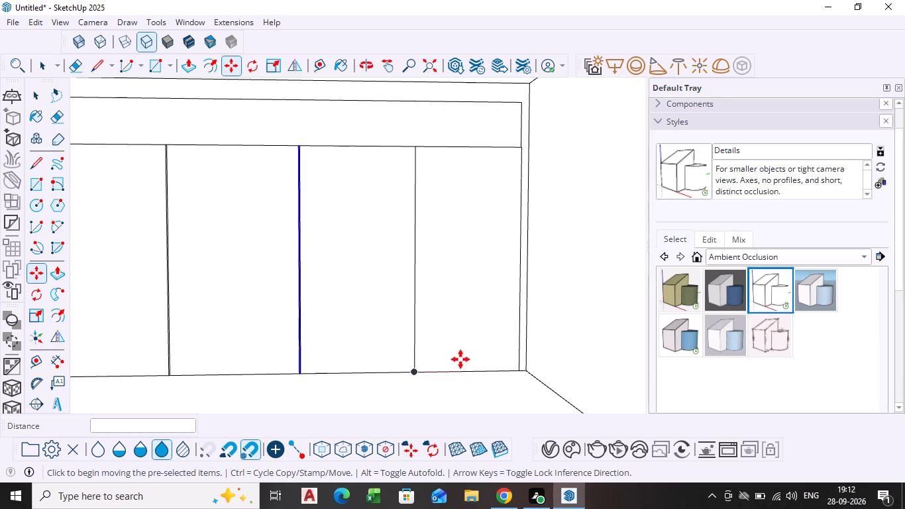
scroll(489, 361, "up", 1)
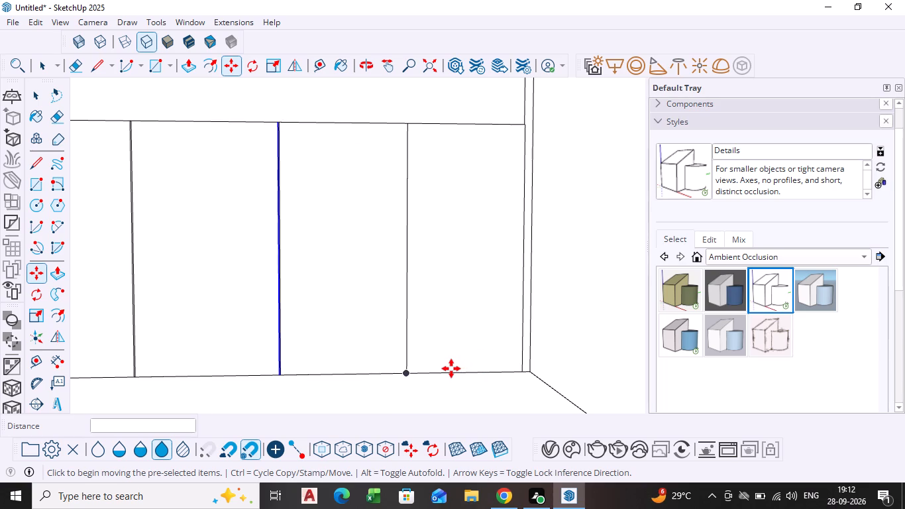
scroll(398, 371, "up", 3)
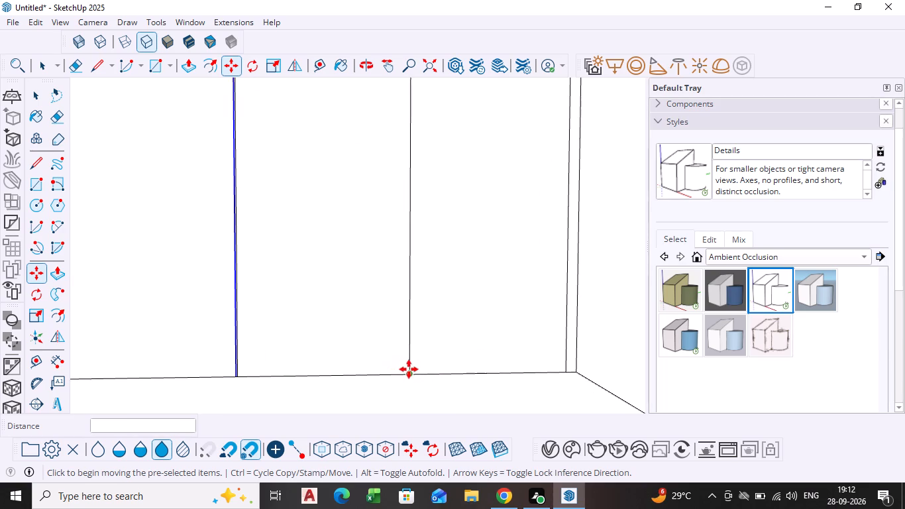
scroll(415, 370, "up", 2)
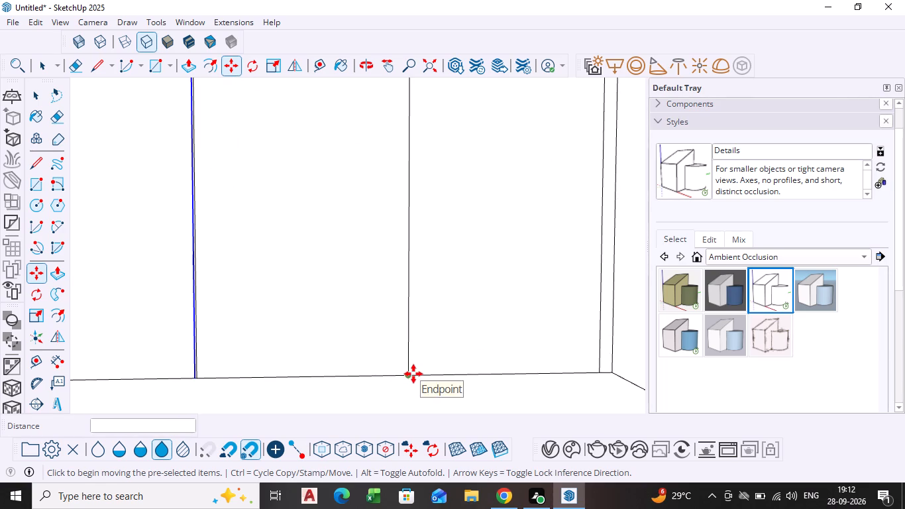
key("space")
left_click(407, 357)
key("m")
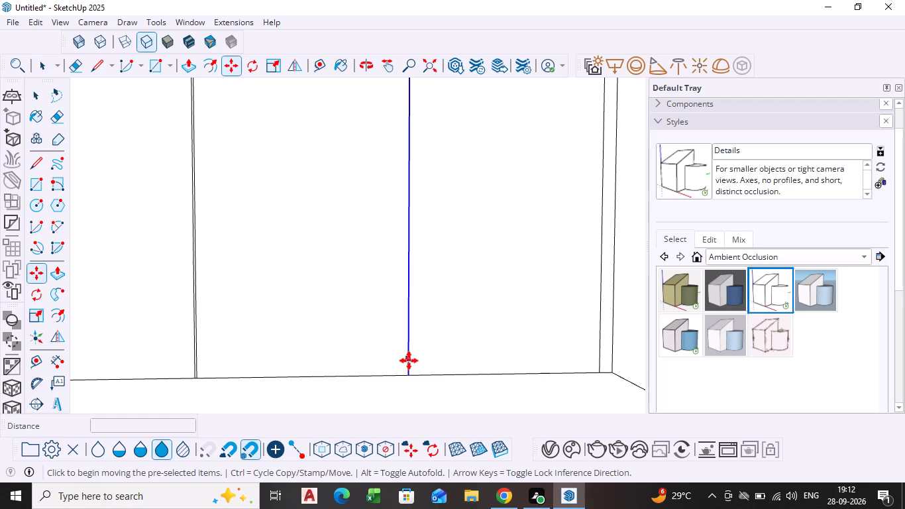
left_click(410, 373)
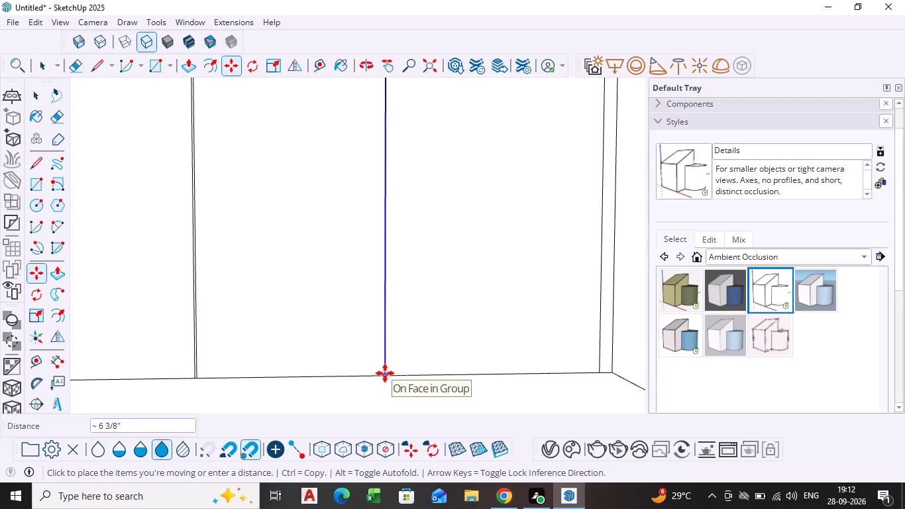
scroll(384, 372, "down", 4)
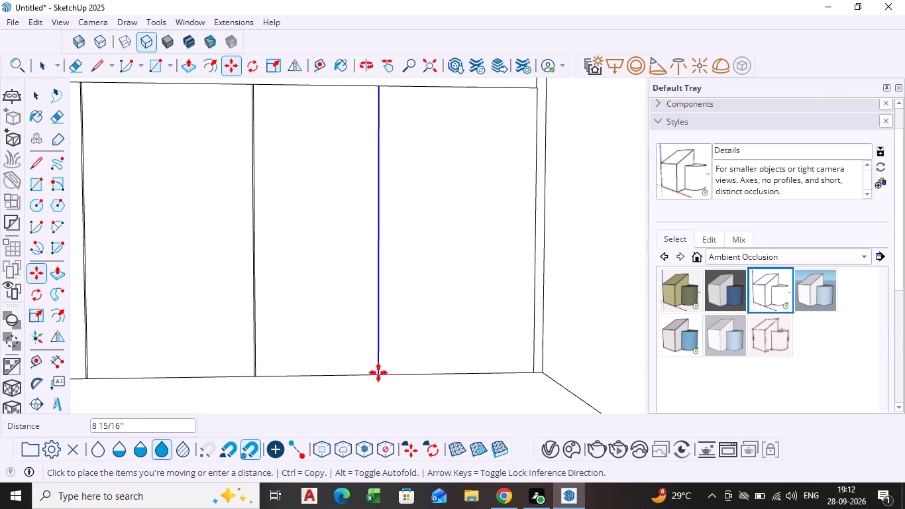
left_click(378, 372)
key("space")
scroll(377, 363, "up", 4)
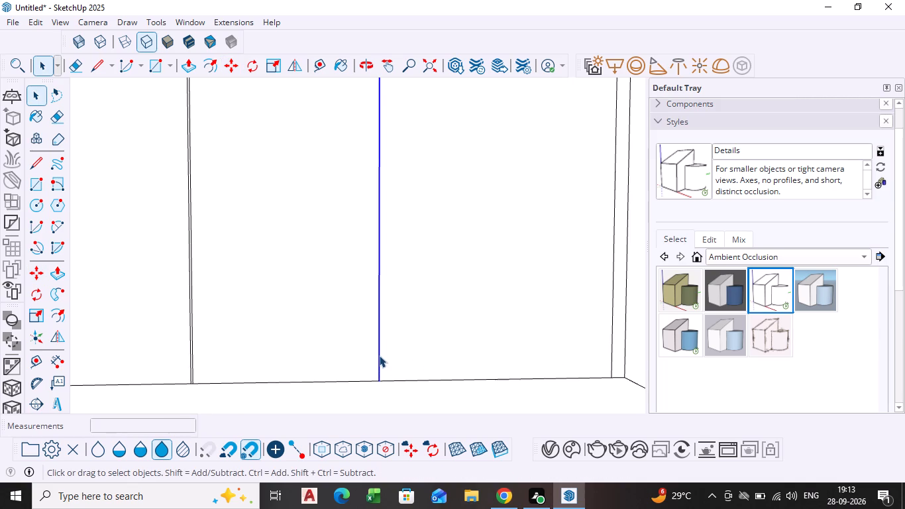
Copy the fifth vertical panel line on the rear wall 0.5" toward the wall's left corner.
left_click(379, 355)
key("m")
left_click(381, 379)
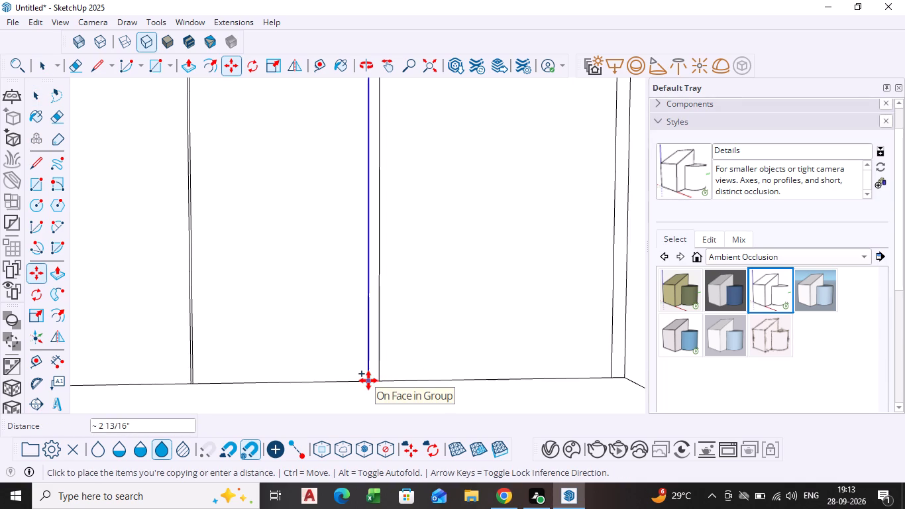
key("0")
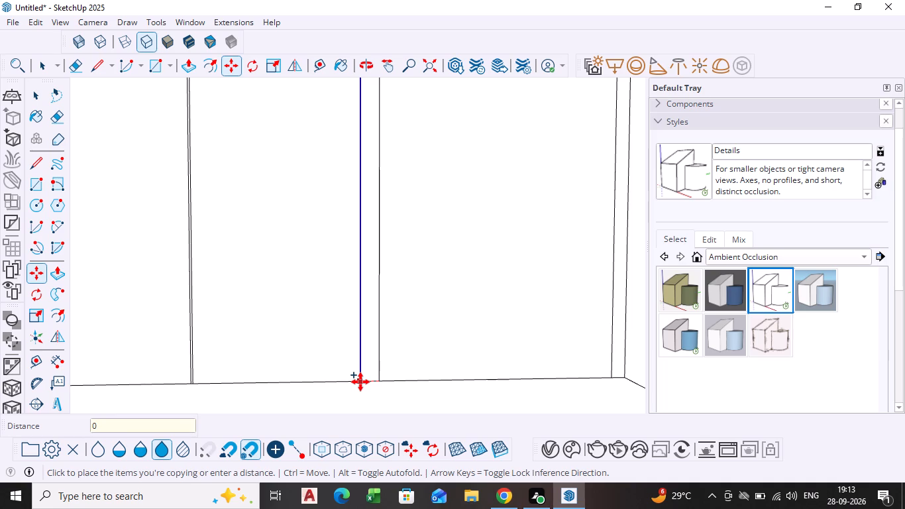
type(".5")
key("Return")
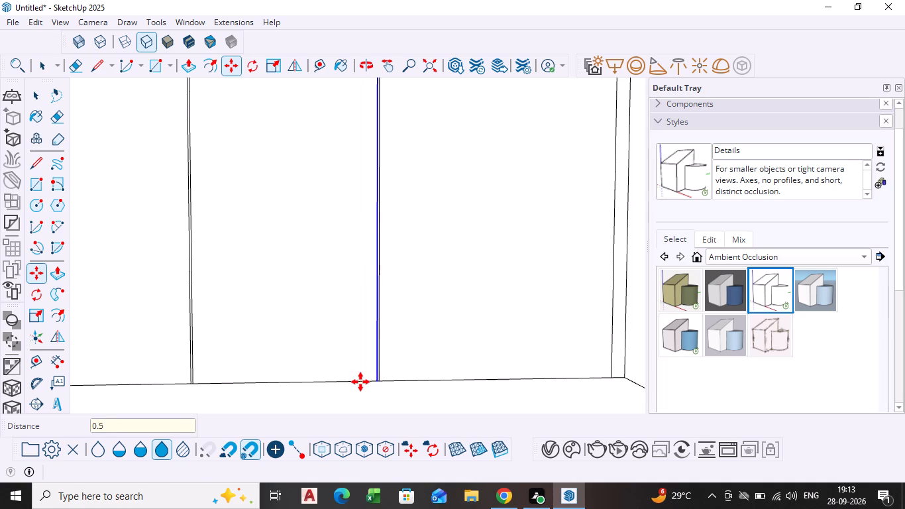
key("space")
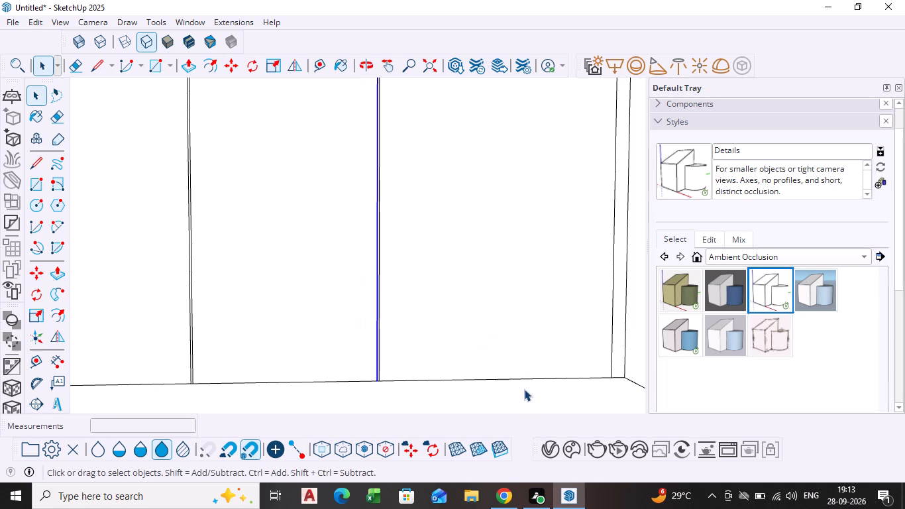
left_click(524, 389)
Copy the vertical border line beside the rear wall's right corner about 3' 1 3/8" toward the wall's left corner.
scroll(531, 374, "down", 3)
middle_click_drag(531, 374, 434, 388)
scroll(455, 353, "up", 2)
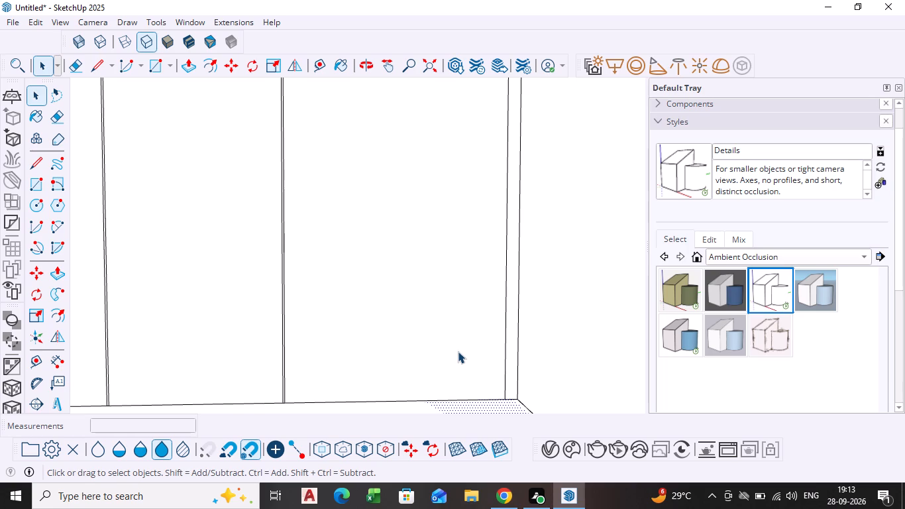
scroll(472, 350, "down", 6)
middle_click_drag(509, 337, 496, 359, "shift")
scroll(452, 353, "up", 2)
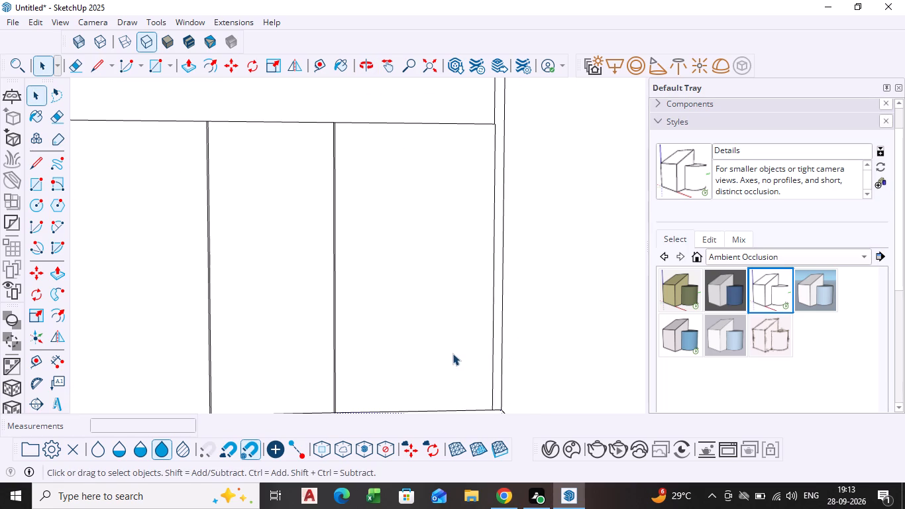
middle_click_drag(426, 351, 417, 323, "shift")
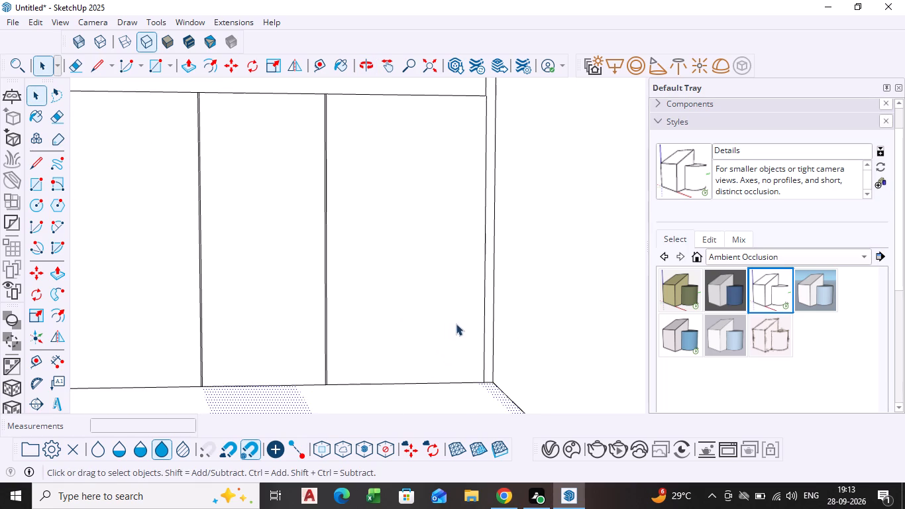
left_click(483, 330)
key("m")
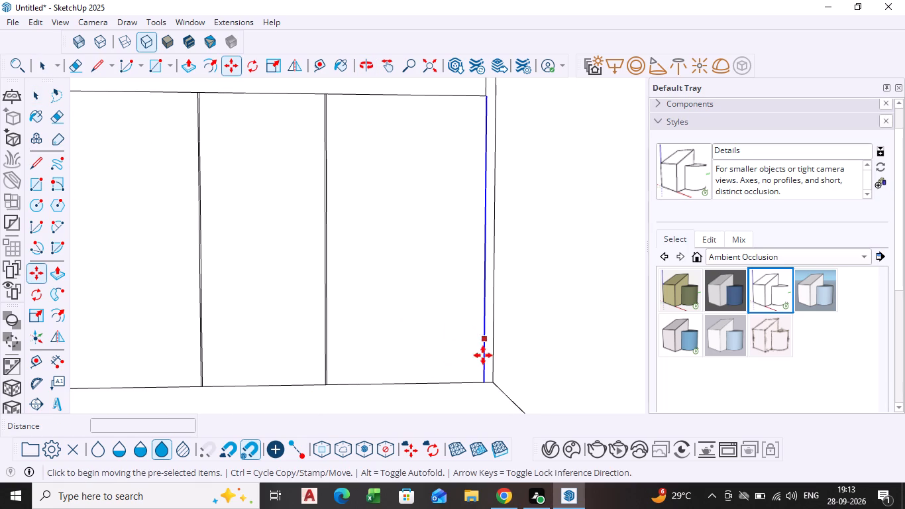
left_click(486, 378)
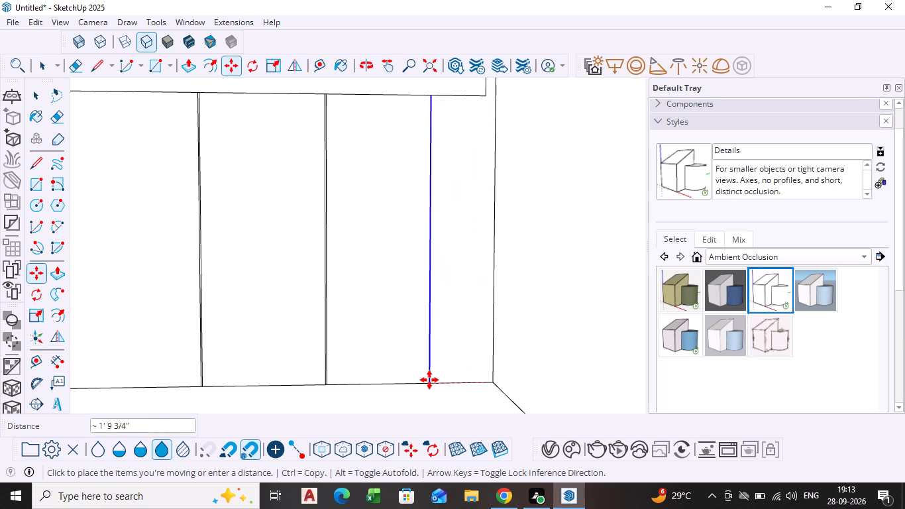
left_click(390, 389)
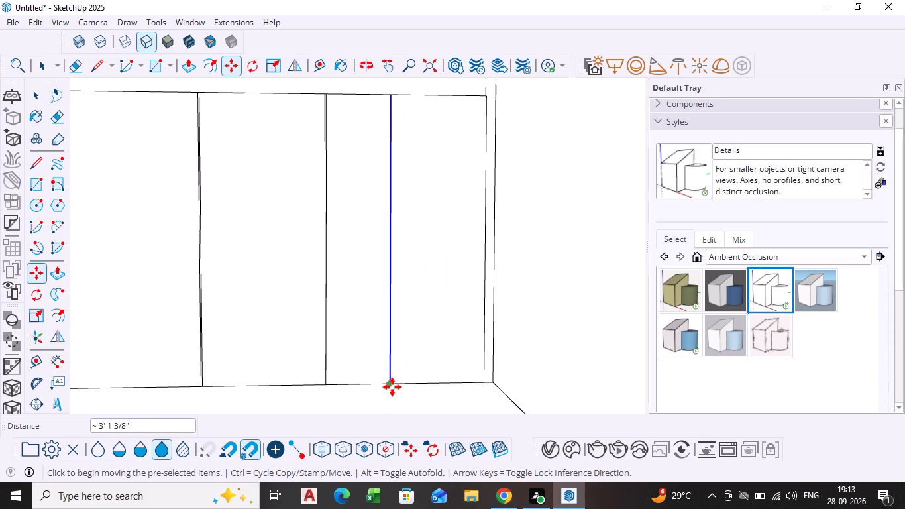
Copy the new vertical line on the rear wall about 6 5/8" back toward the wall's right corner.
left_click(394, 384)
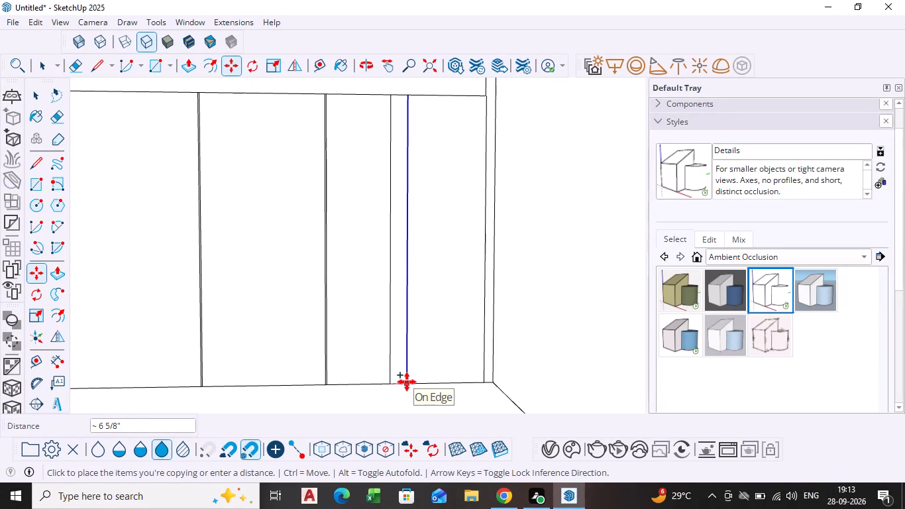
left_click(407, 382)
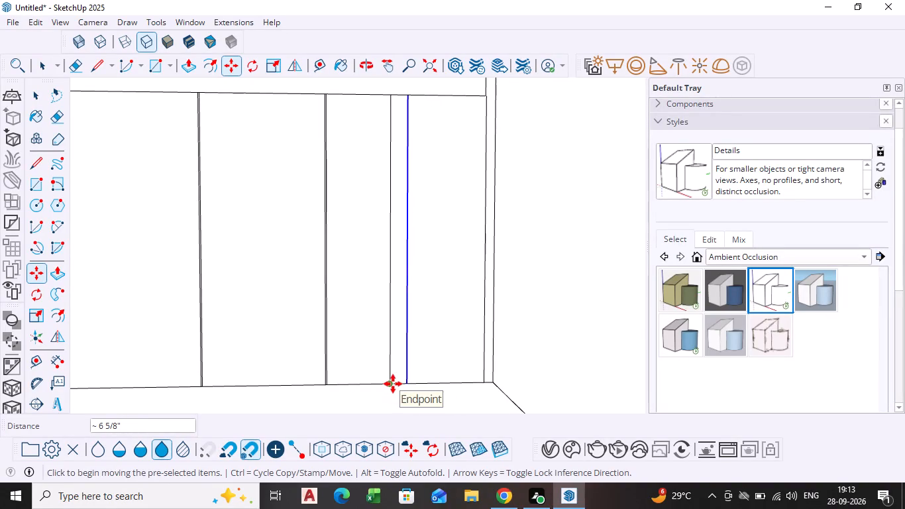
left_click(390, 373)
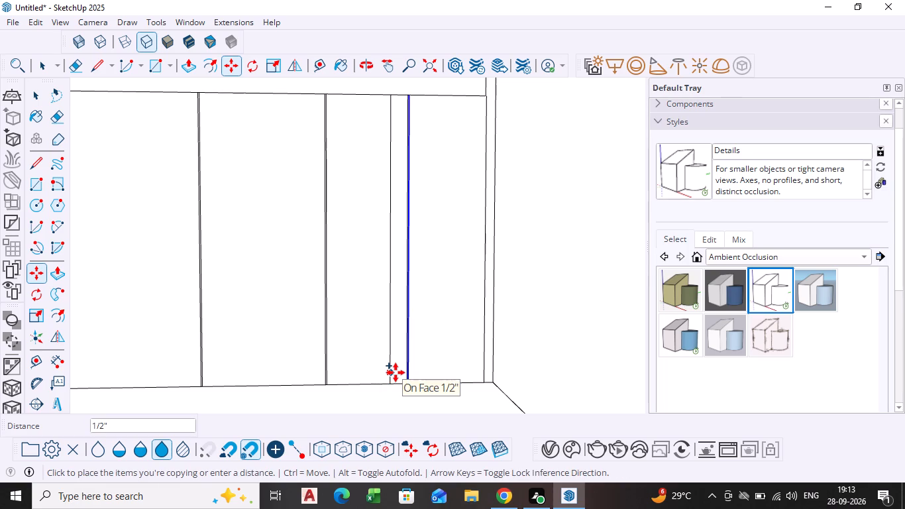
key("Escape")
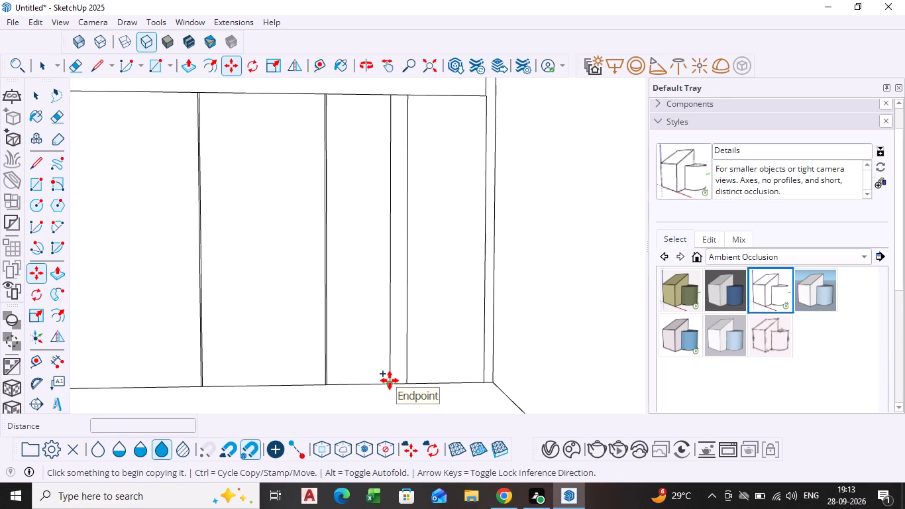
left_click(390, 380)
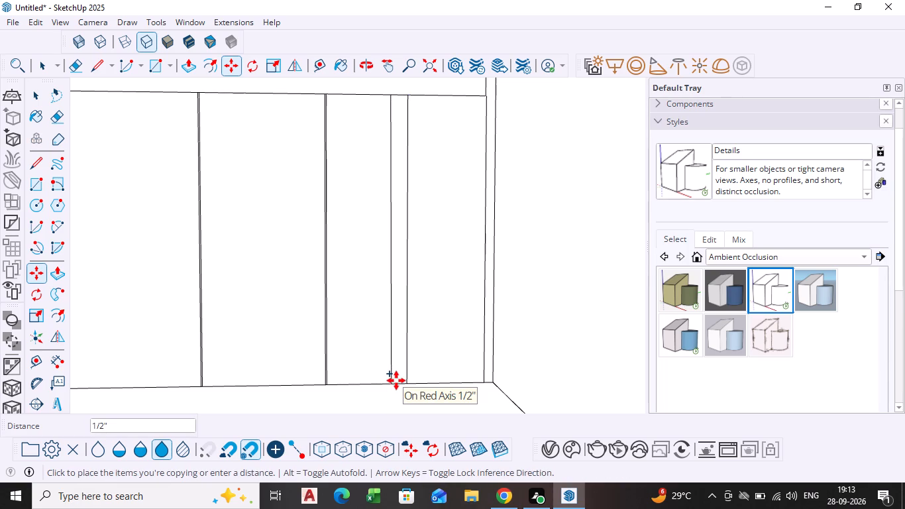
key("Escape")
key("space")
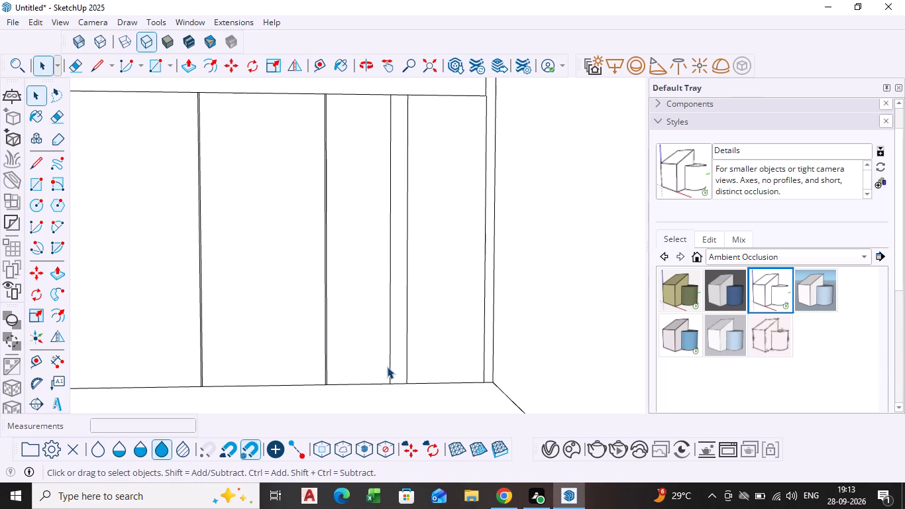
Move the left line of the new, widely spaced pair in the last panel about 3 3/16" toward the wall's right corner.
left_click(387, 367)
left_click(388, 367)
key("m")
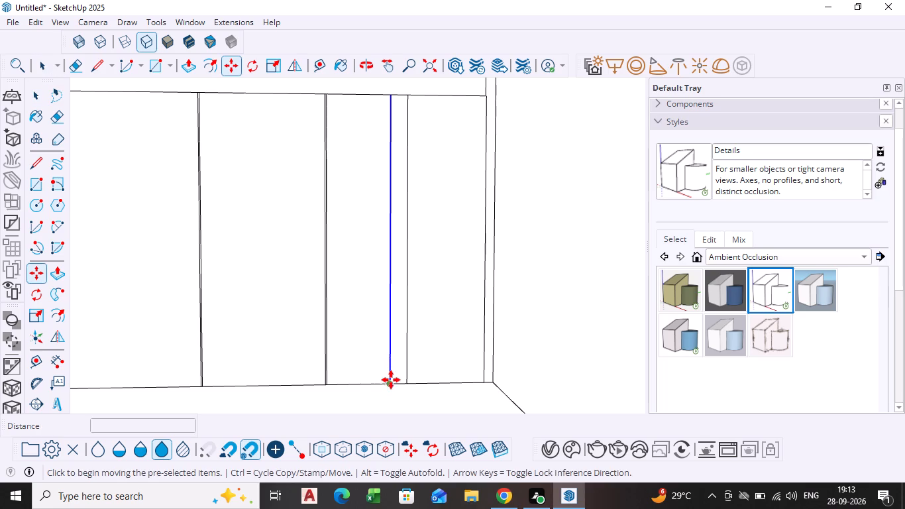
left_click(391, 383)
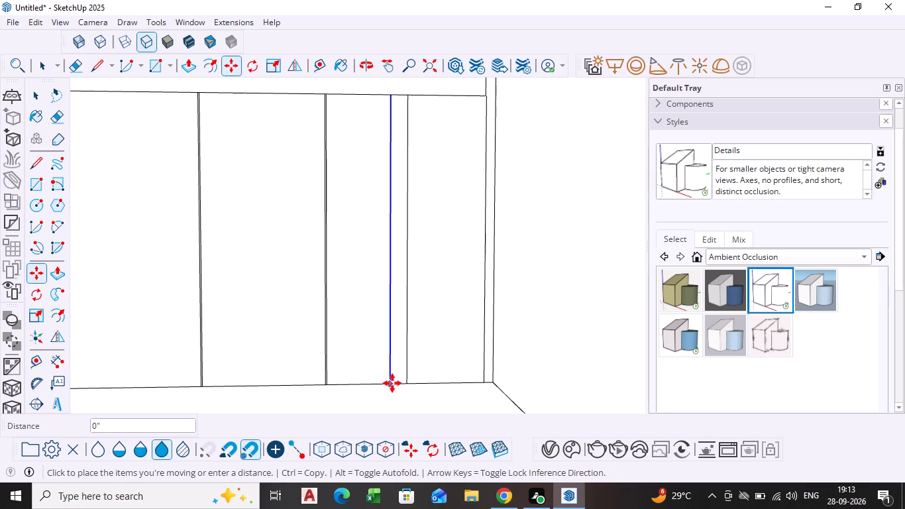
left_click(392, 383)
scroll(392, 382, "up", 5)
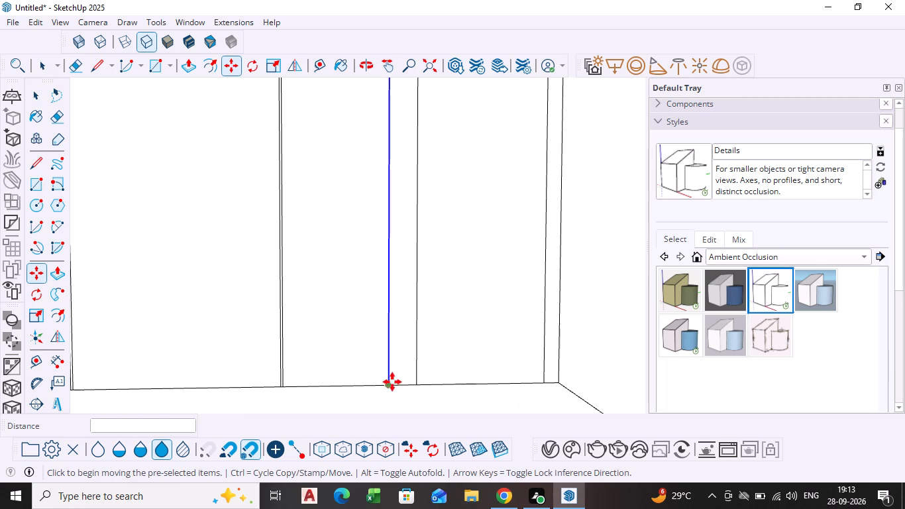
left_click(388, 384)
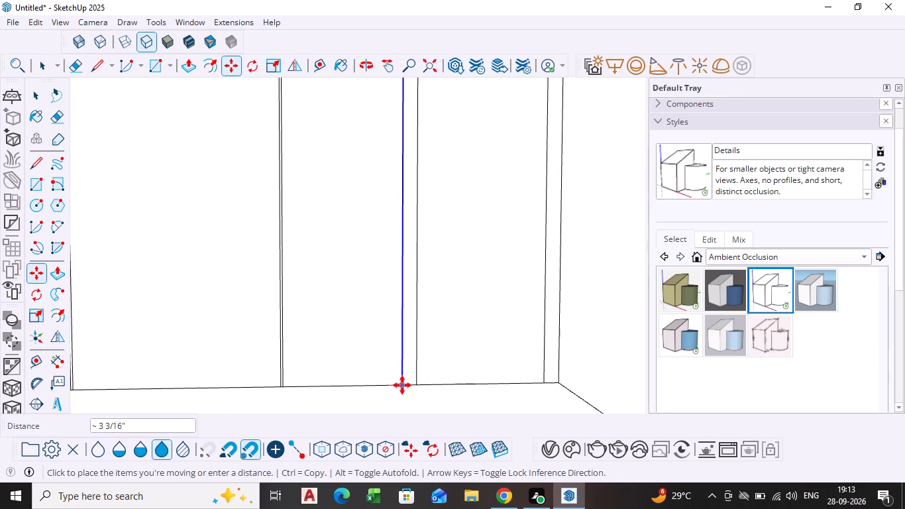
left_click(402, 385)
key("space")
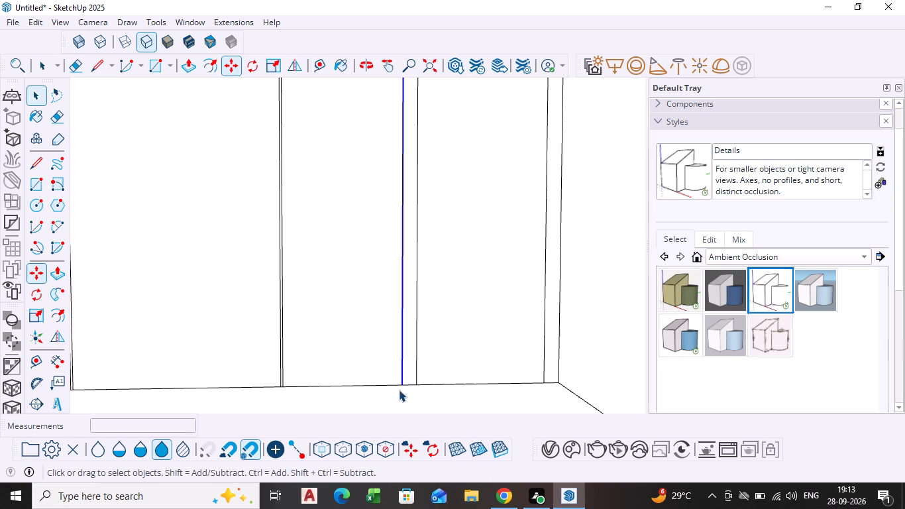
Move the right line of the widely spaced pair in the last panel about 3 11/16" toward the wall's right corner.
scroll(542, 335, "down", 5)
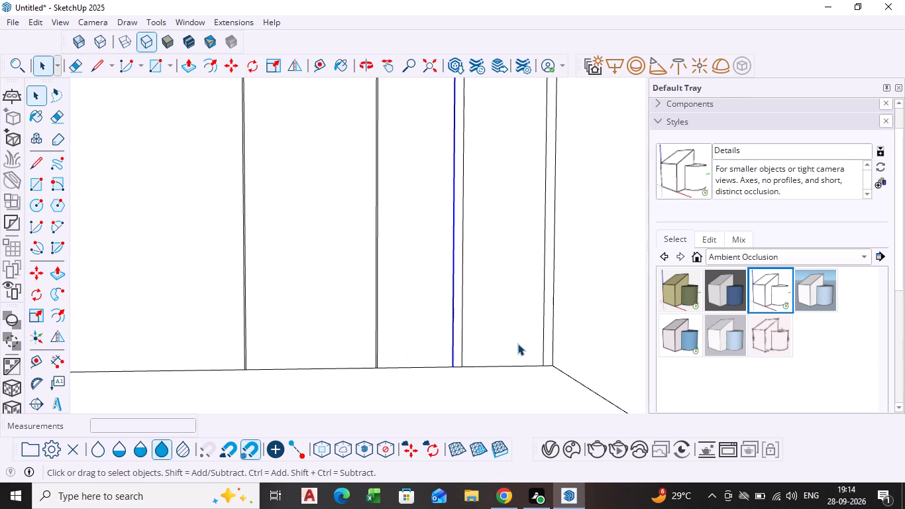
scroll(517, 351, "down", 4)
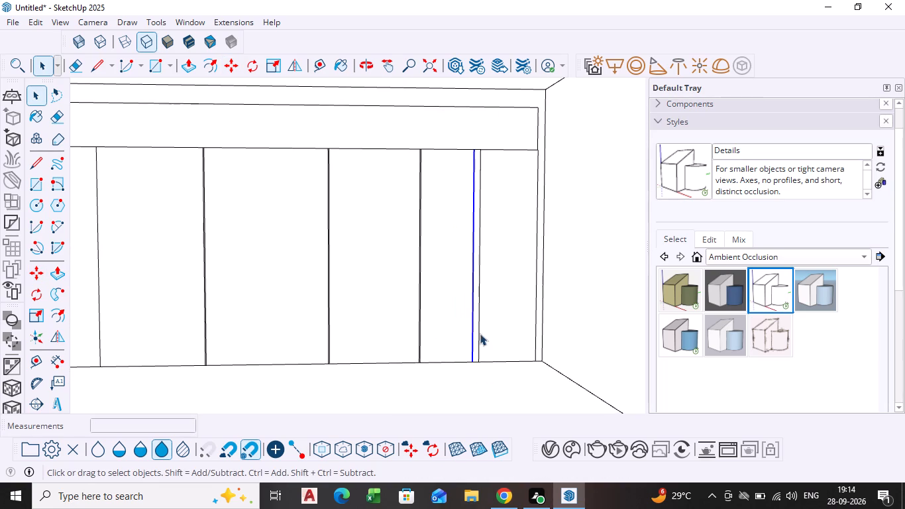
scroll(478, 334, "up", 6)
left_click(478, 341)
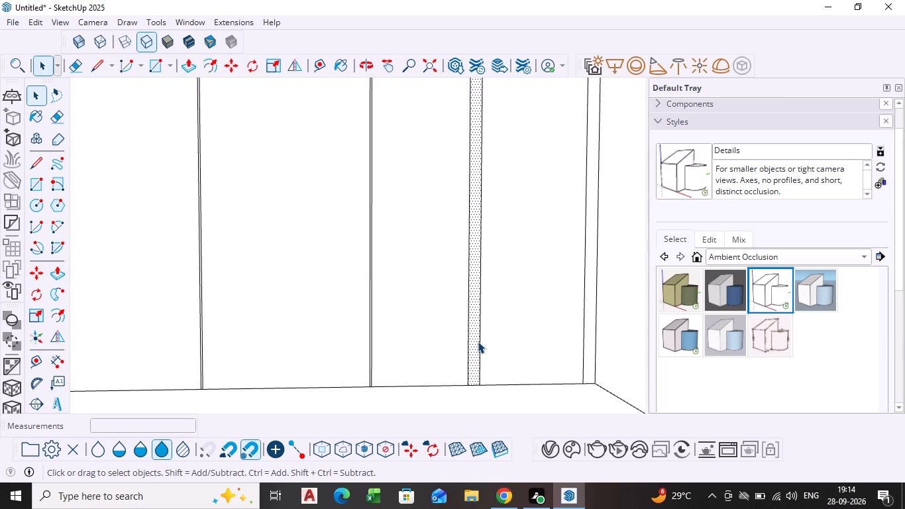
left_click(480, 343)
key("m")
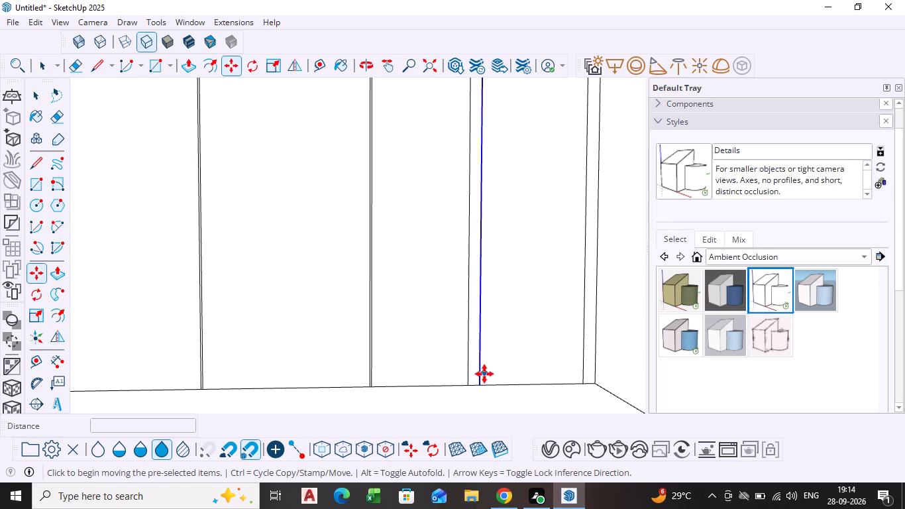
left_click(480, 381)
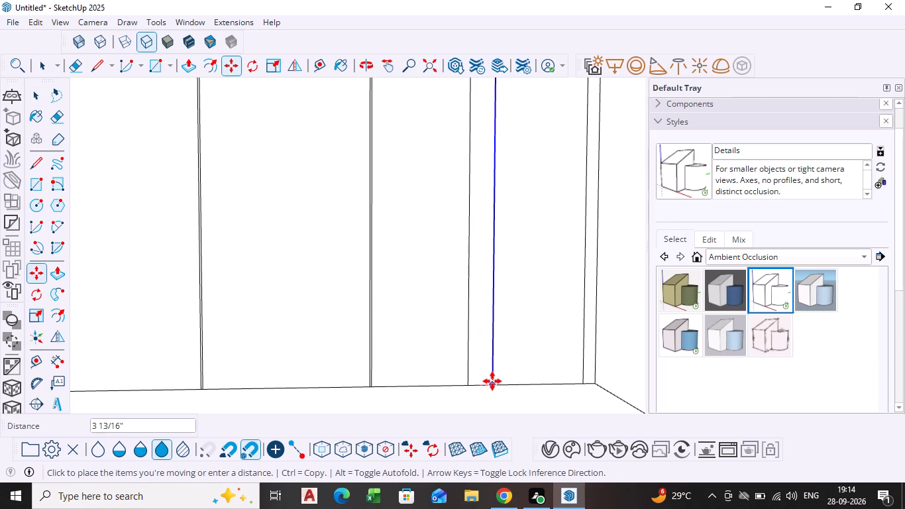
scroll(490, 380, "up", 5)
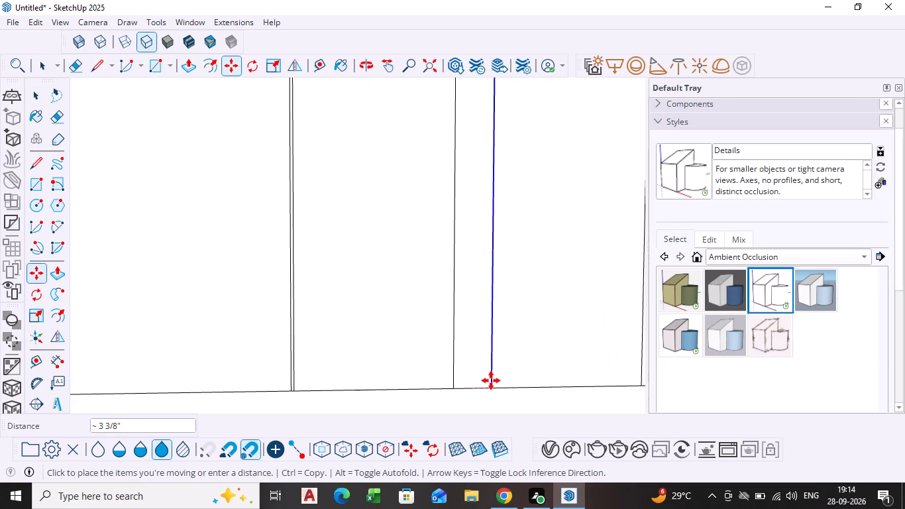
left_click(493, 384)
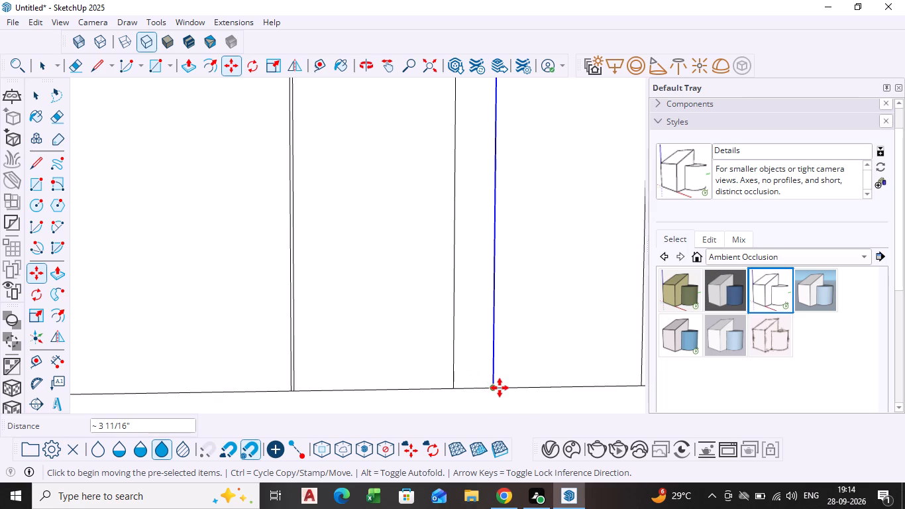
Copy the moved right line in the last panel 0.5" toward the wall's left corner.
left_click(494, 388)
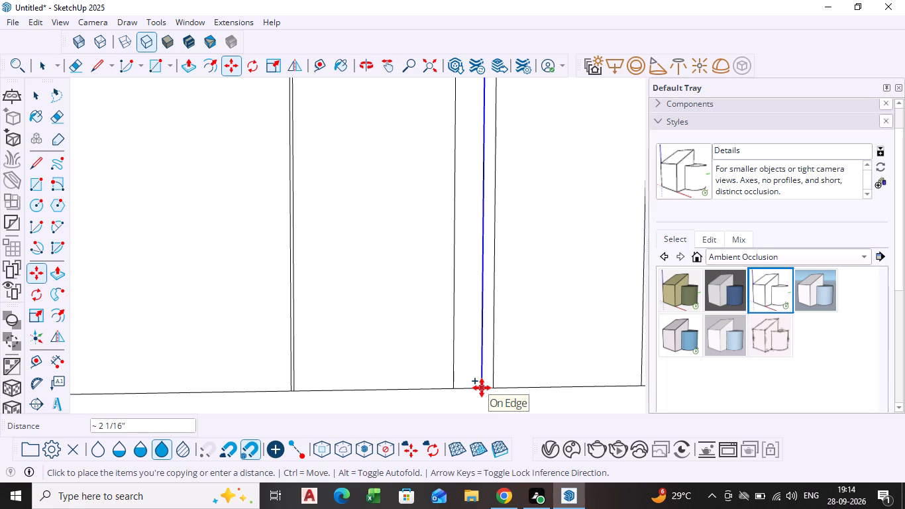
key("0")
type(",5")
key("Return")
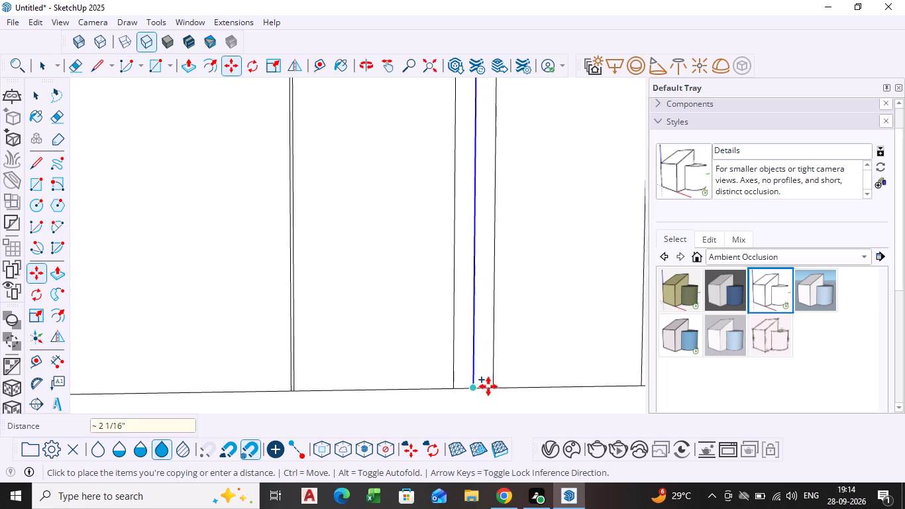
scroll(491, 388, "up", 3)
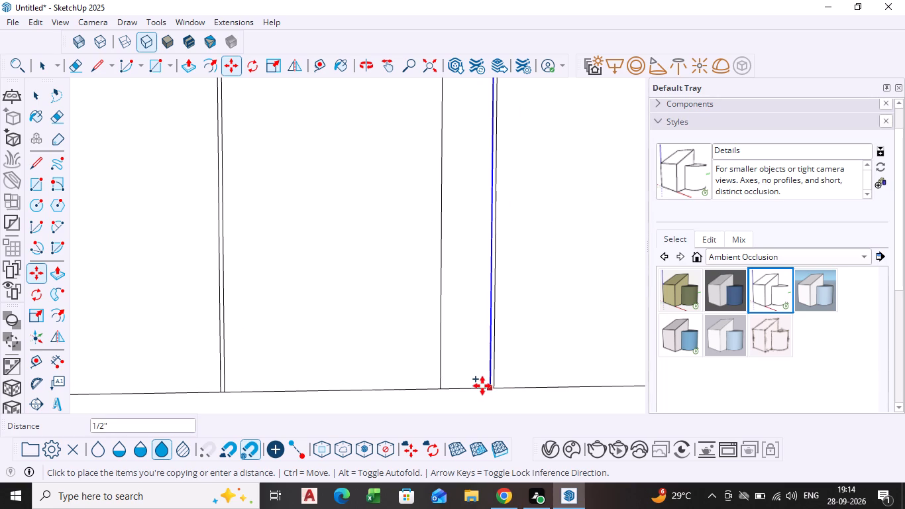
scroll(491, 386, "up", 4)
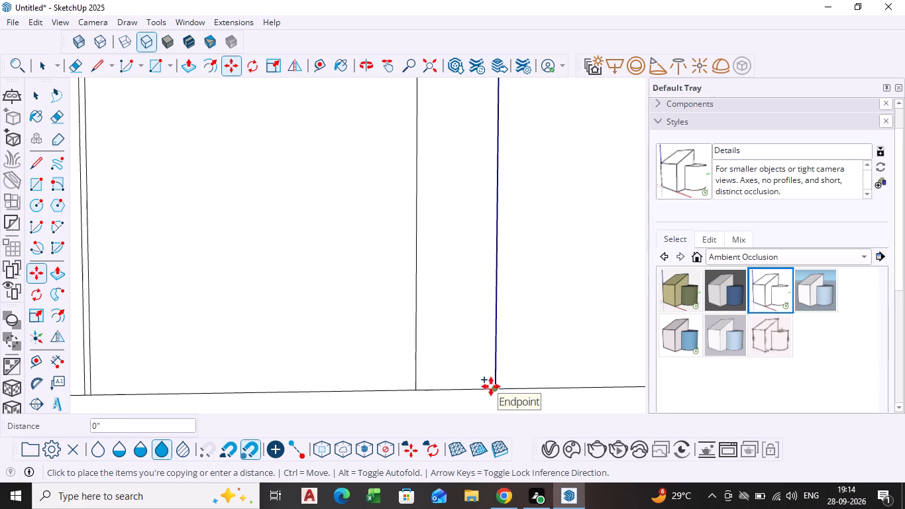
scroll(491, 386, "up", 4)
left_click(487, 388)
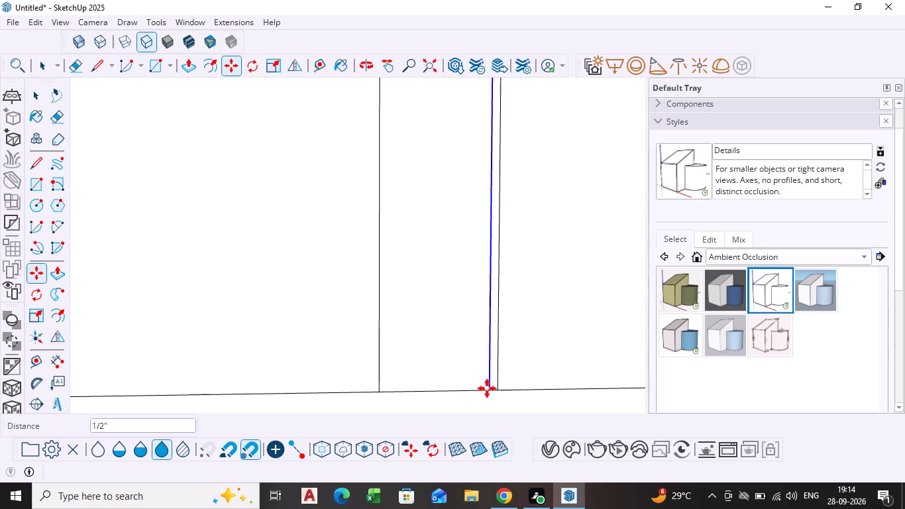
key("space")
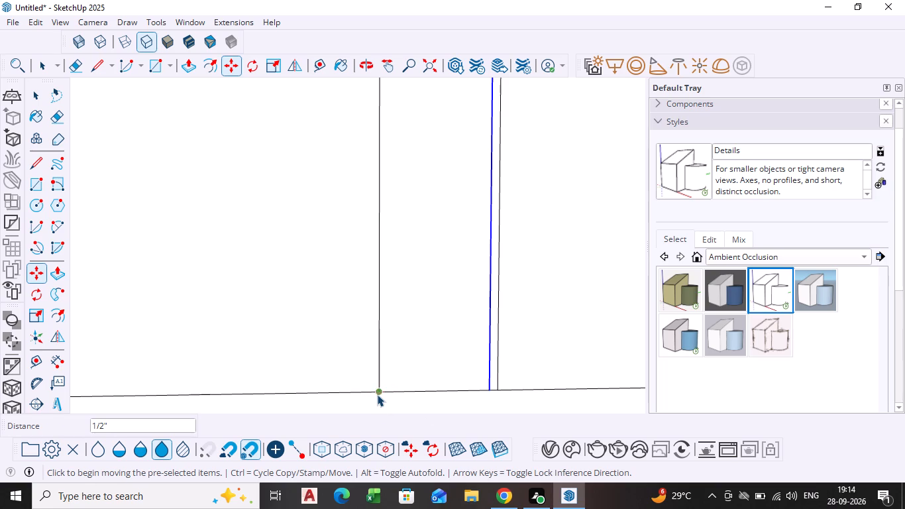
Copy the left line of the widely spaced pair in the last panel 0.5" toward the wall's left corner.
left_click(376, 374)
left_click(379, 375)
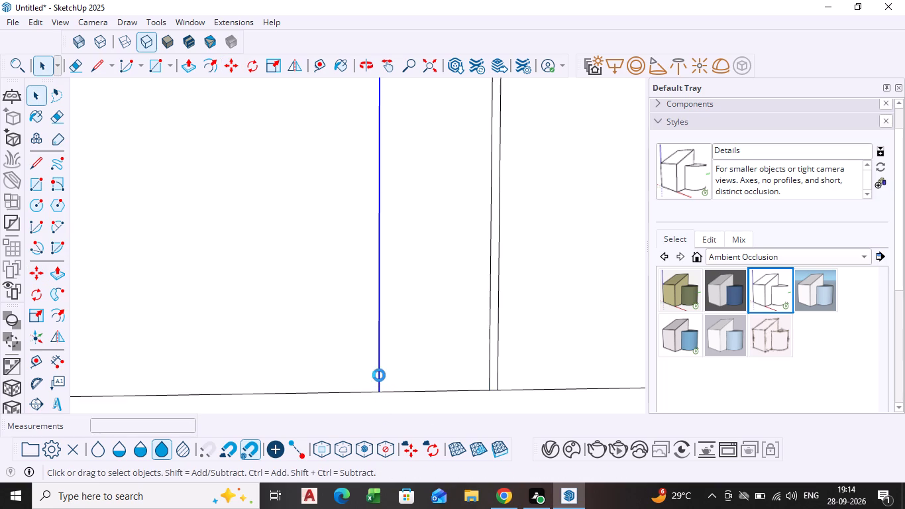
key("m")
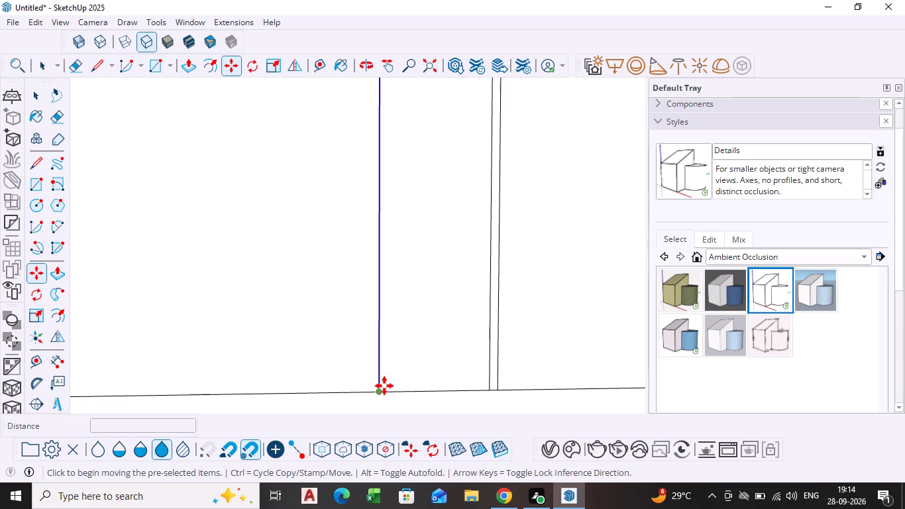
left_click(380, 389)
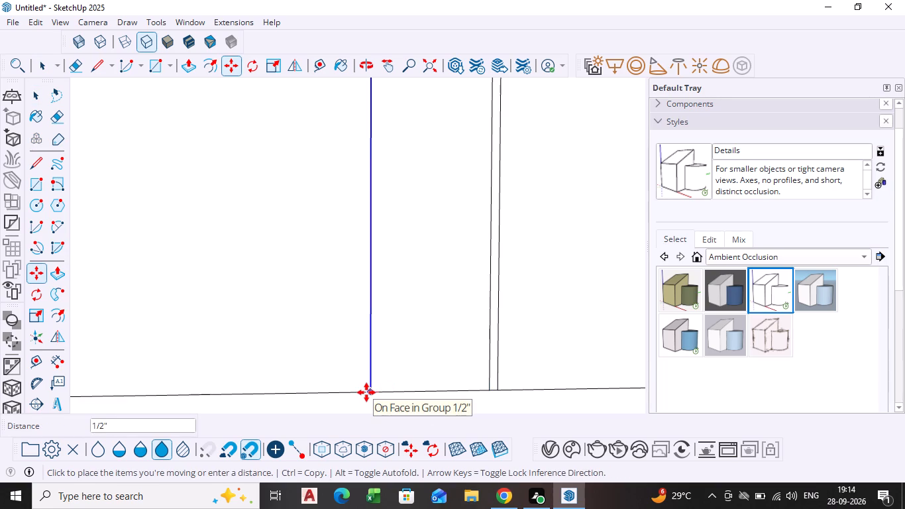
left_click(366, 392)
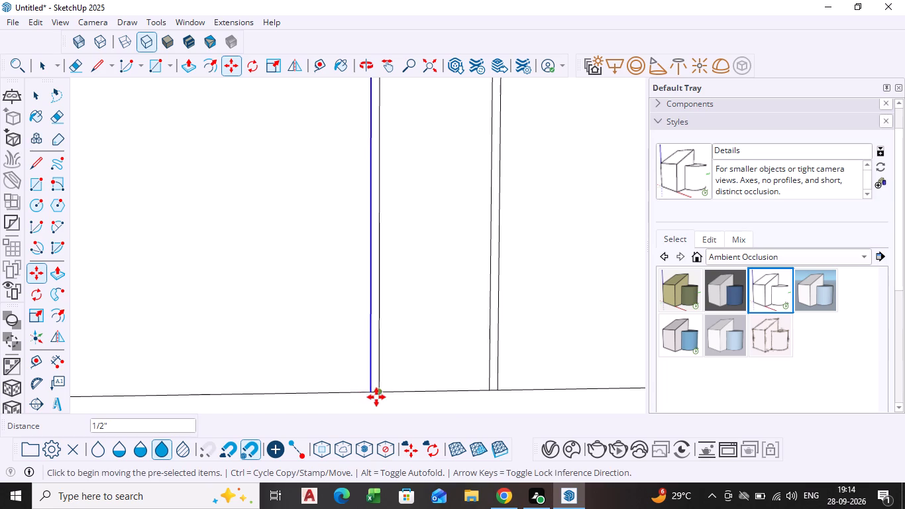
scroll(376, 397, "down", 19)
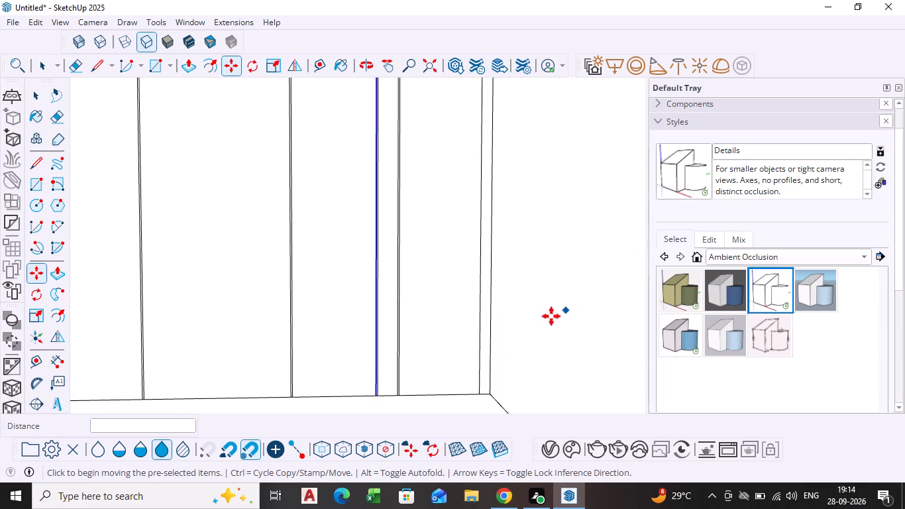
scroll(461, 317, "down", 5)
scroll(374, 173, "down", 12)
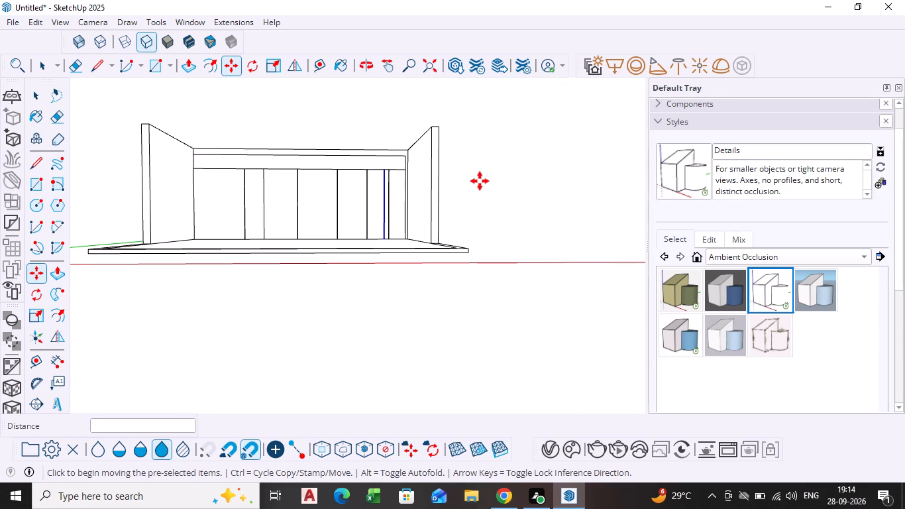
left_click(480, 181)
key("space")
scroll(386, 213, "up", 4)
left_click(507, 192)
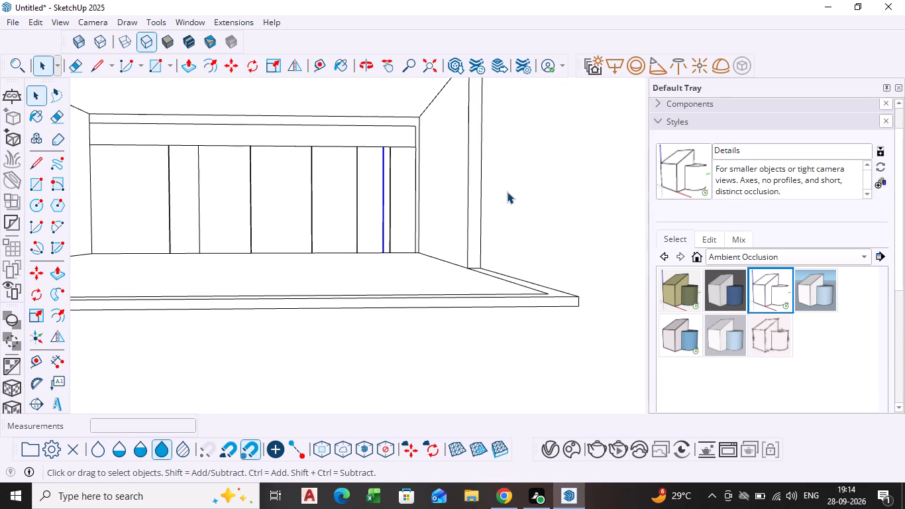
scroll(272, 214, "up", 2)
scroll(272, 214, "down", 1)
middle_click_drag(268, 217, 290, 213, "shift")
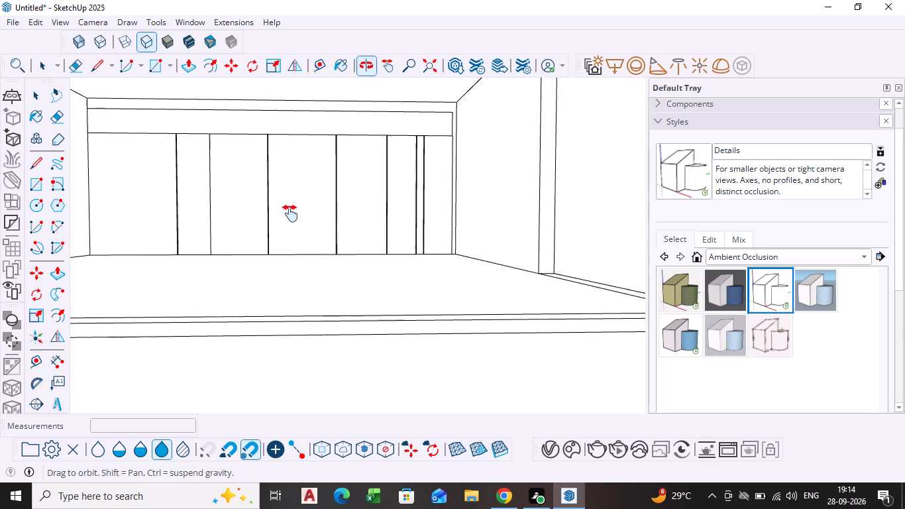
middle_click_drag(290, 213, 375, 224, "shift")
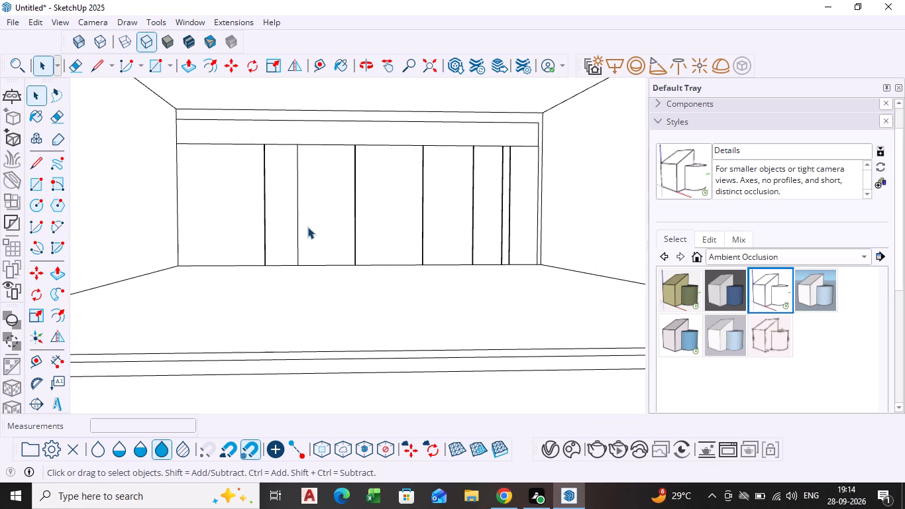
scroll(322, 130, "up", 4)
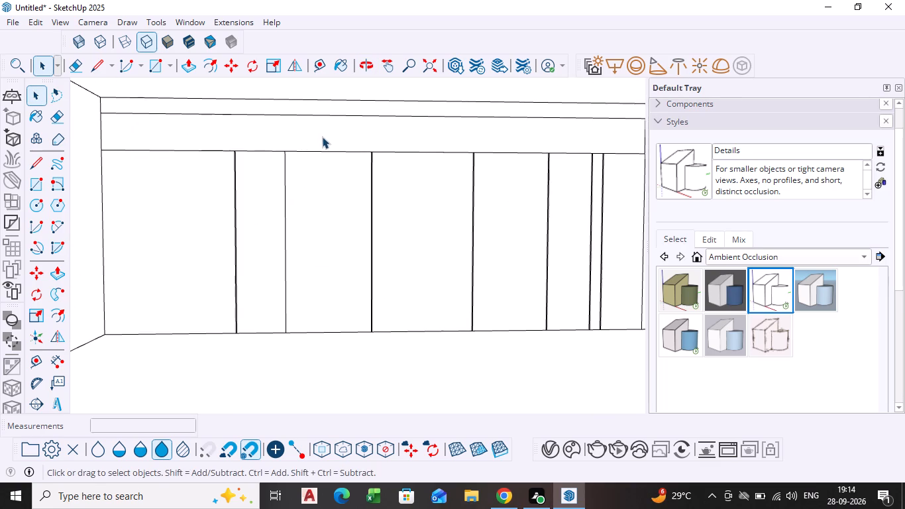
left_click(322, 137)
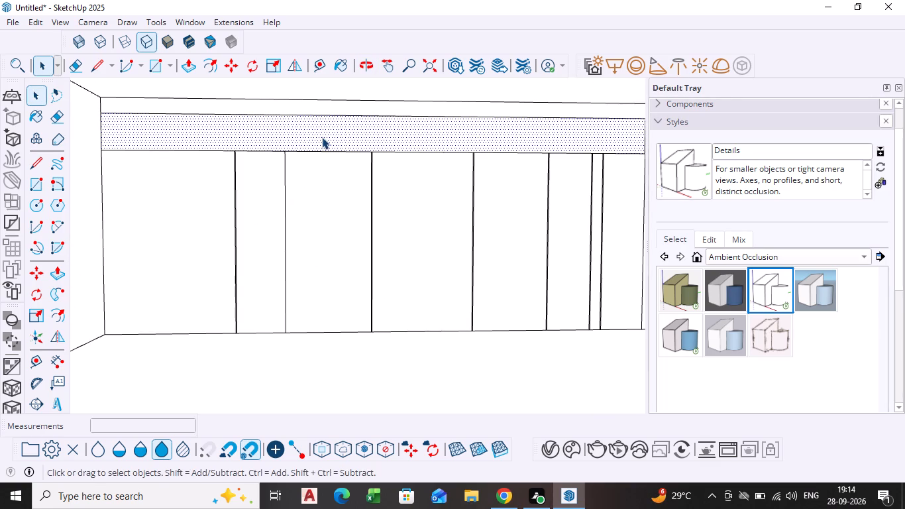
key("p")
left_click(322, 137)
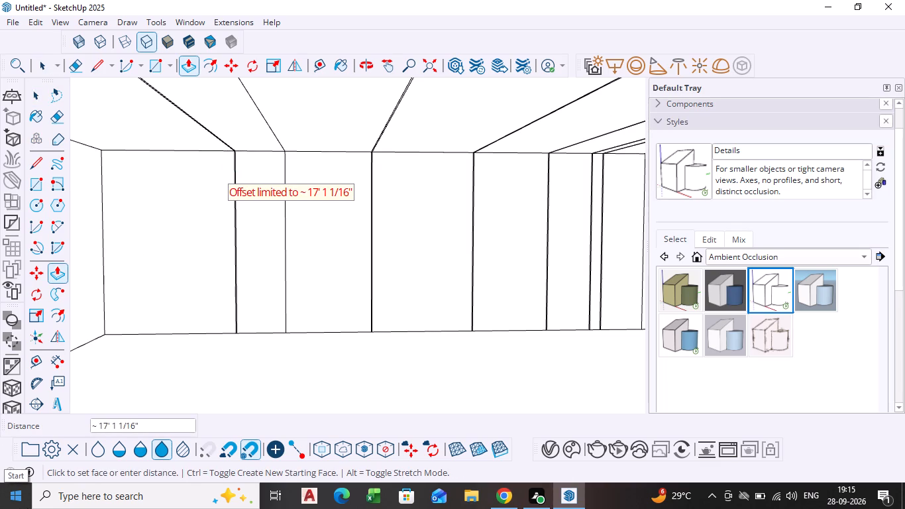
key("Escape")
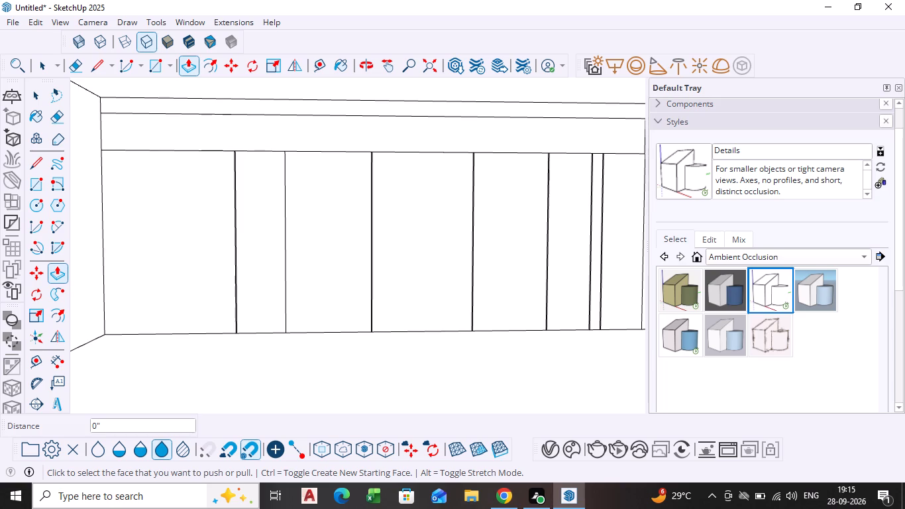
Pull the first and second panels from the rear wall's left corner out about 1' 7" into the room.
scroll(812, 0, "up", 2)
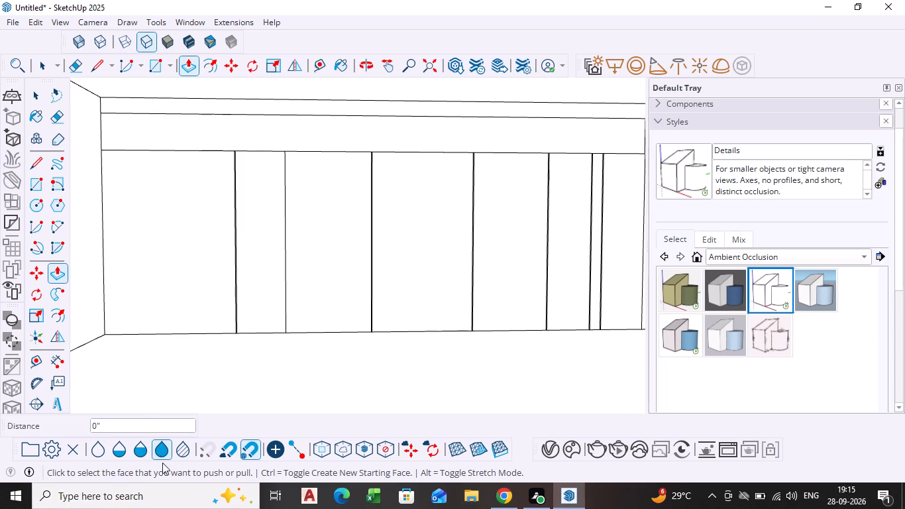
left_click(184, 261)
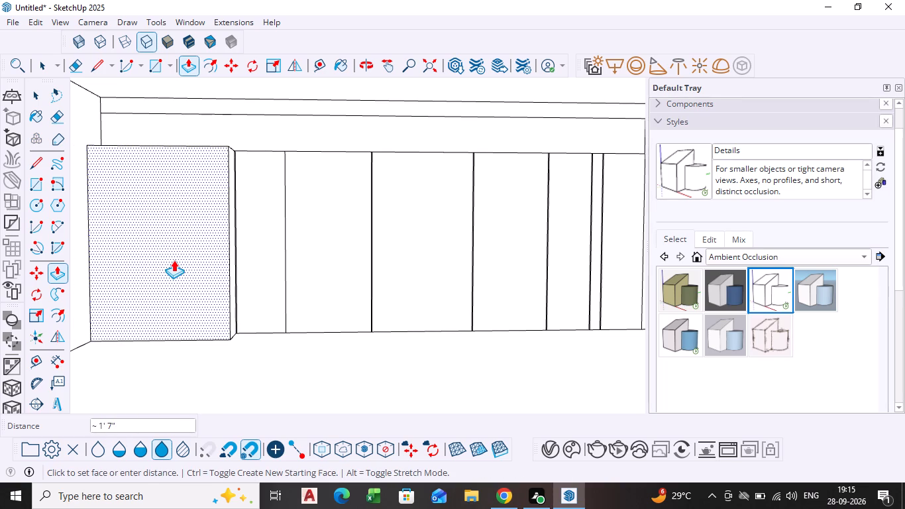
left_click(174, 260)
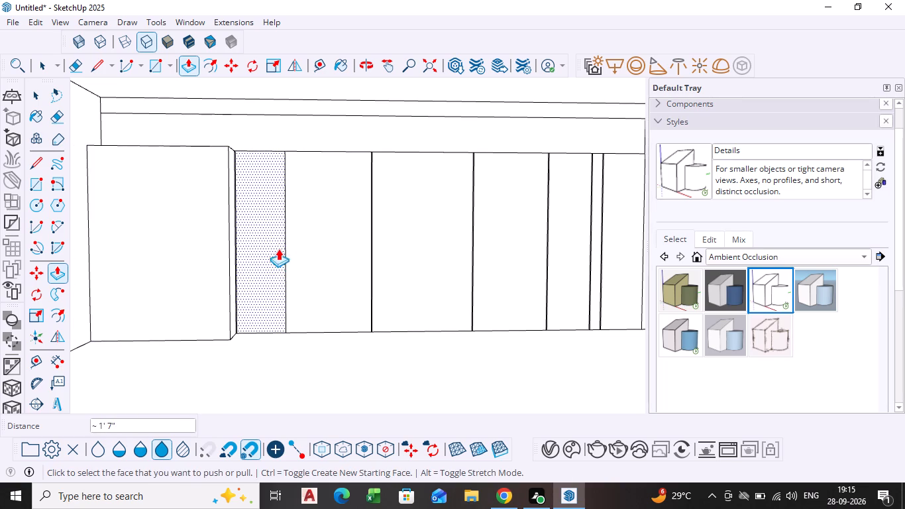
left_click(272, 249)
scroll(260, 233, "down", 5)
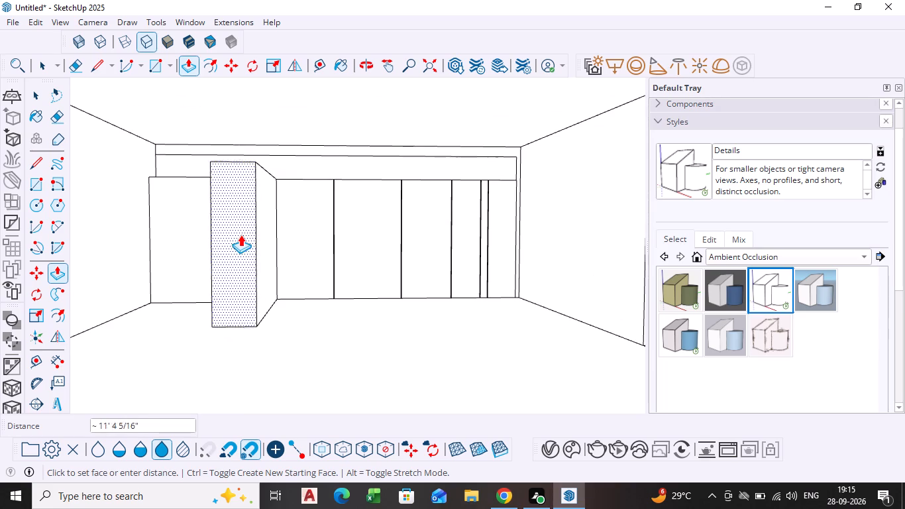
scroll(239, 235, "down", 1)
middle_click_drag(240, 235, 392, 230)
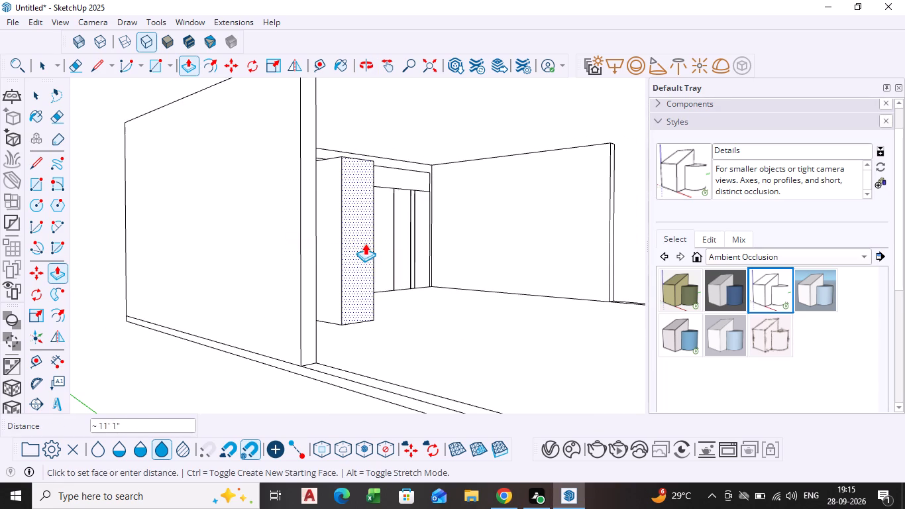
middle_click_drag(365, 243, 327, 256)
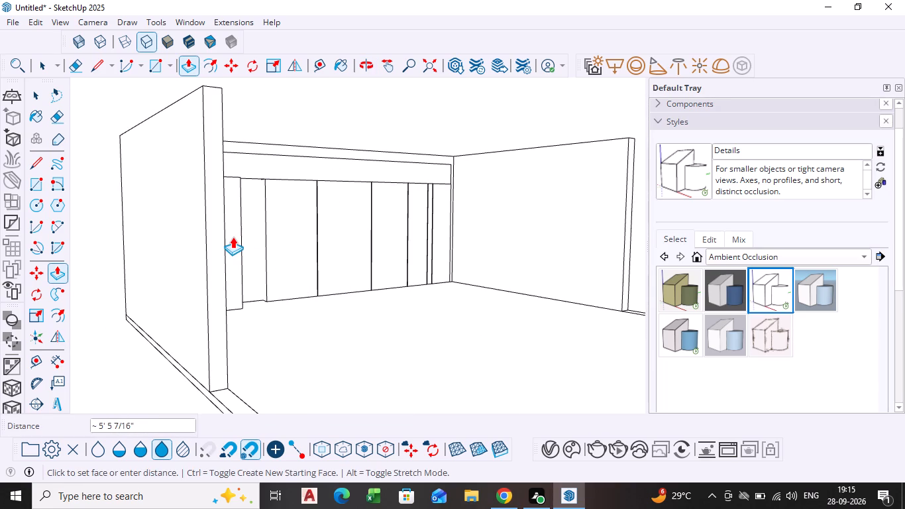
middle_click_drag(233, 237, 199, 250)
left_click(215, 243)
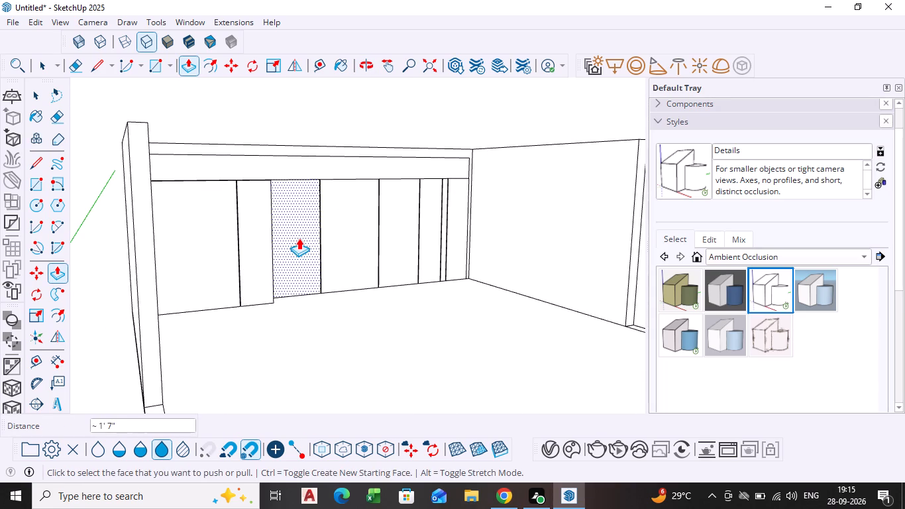
Pull the third, fourth and fifth rear-wall panels out about 1' 7", level with the first two.
left_click(299, 238)
left_click(261, 243)
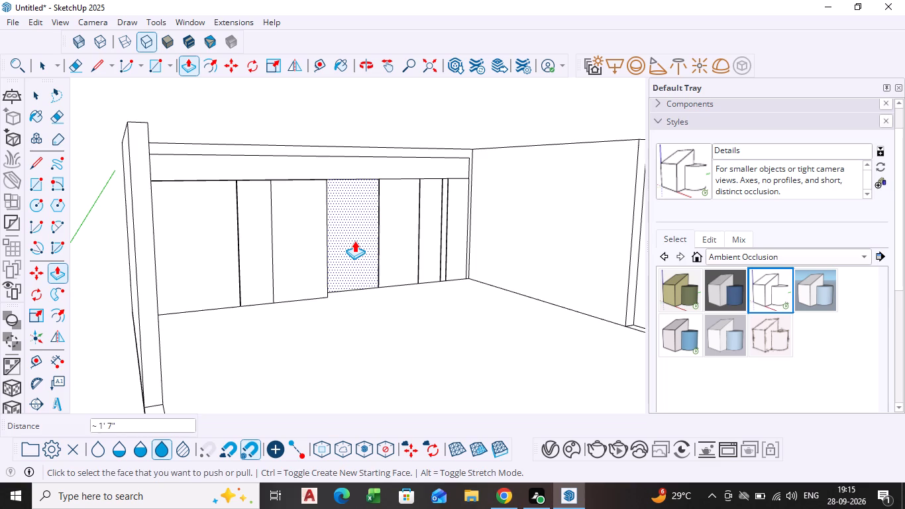
left_click(354, 241)
left_click(319, 247)
left_click(401, 231)
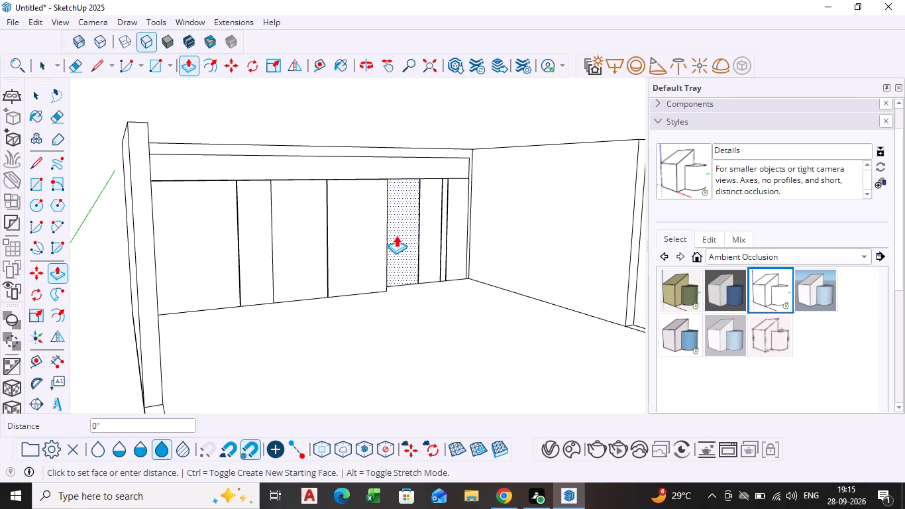
left_click(367, 238)
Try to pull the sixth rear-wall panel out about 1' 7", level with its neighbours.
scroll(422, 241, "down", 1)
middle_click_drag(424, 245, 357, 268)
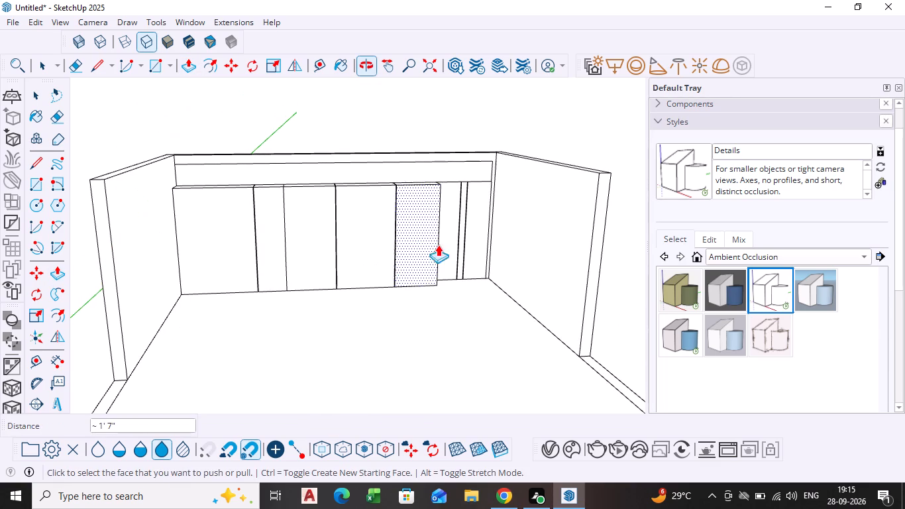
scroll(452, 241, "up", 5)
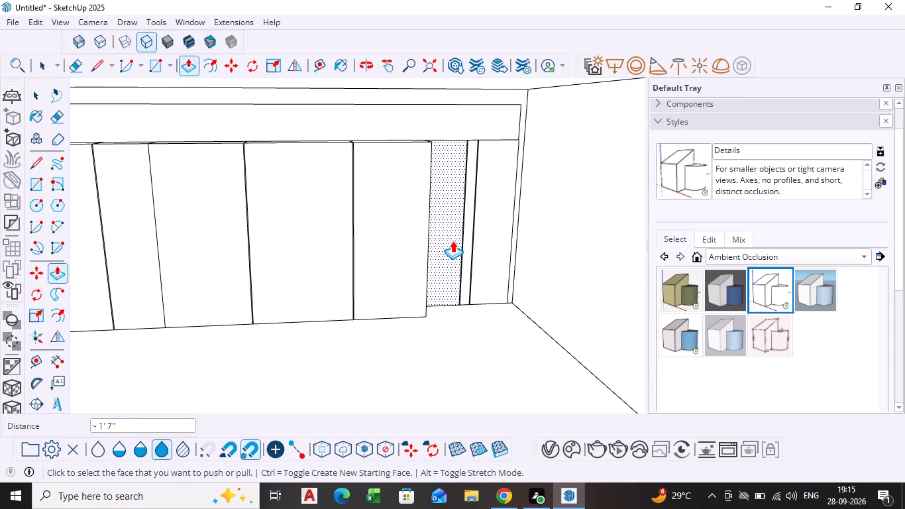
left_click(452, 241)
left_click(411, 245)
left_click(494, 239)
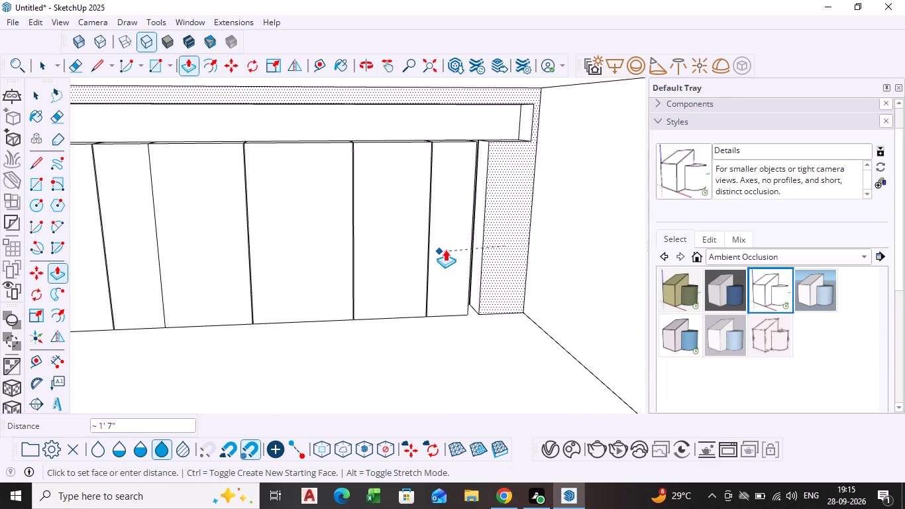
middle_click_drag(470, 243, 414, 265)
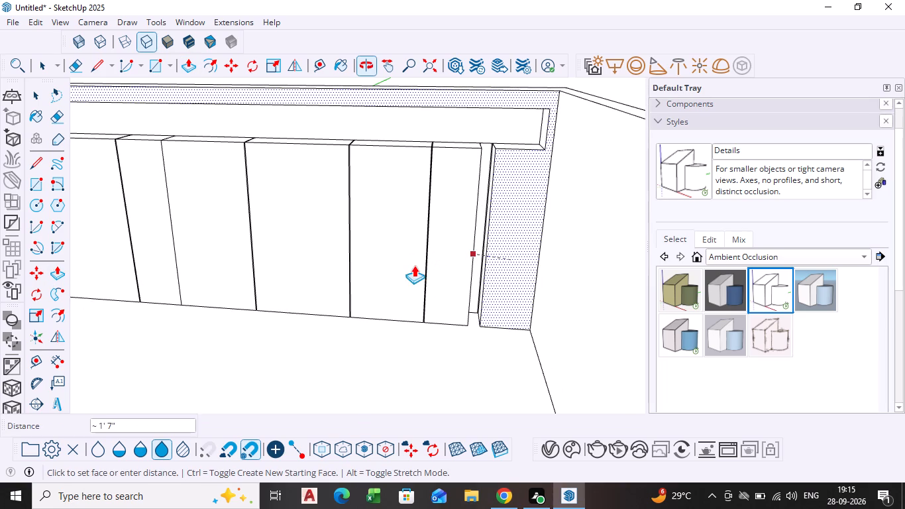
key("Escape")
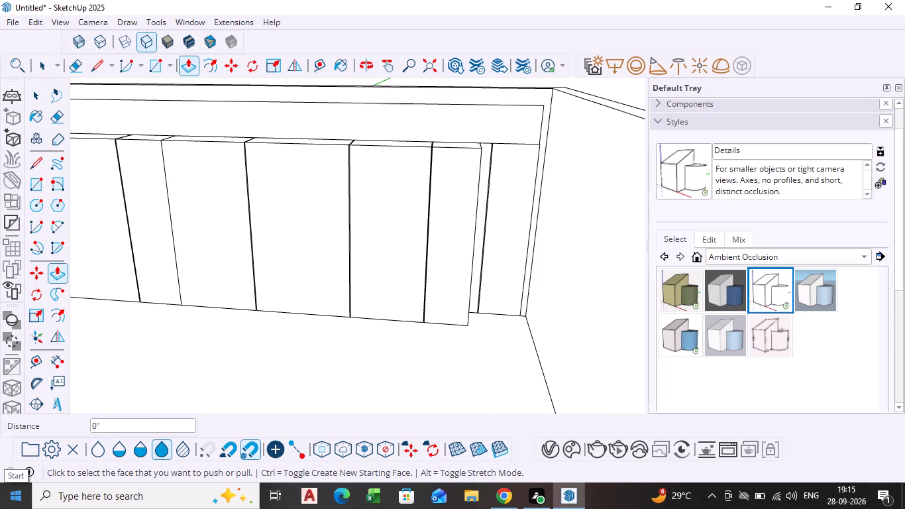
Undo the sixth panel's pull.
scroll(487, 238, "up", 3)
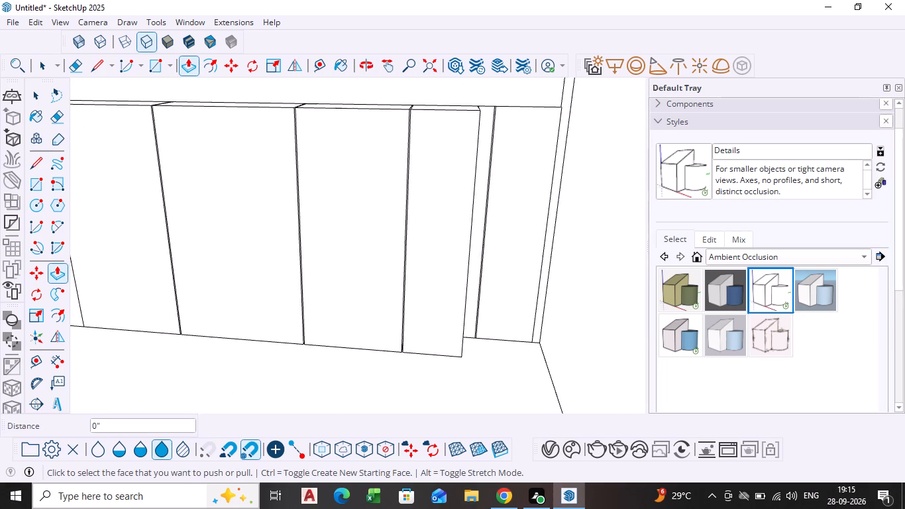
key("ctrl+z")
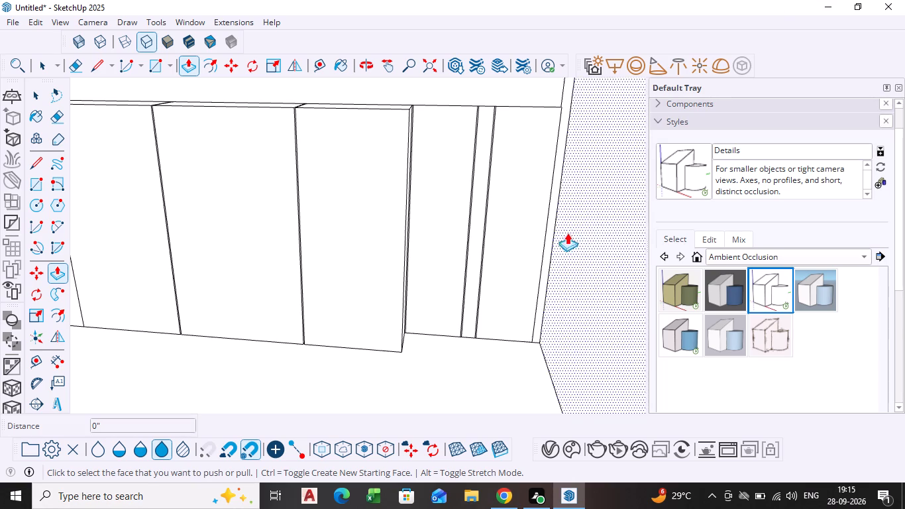
Pull the sixth panel and the narrow seventh panel beside it out about 1' 7", level with the others.
left_click(452, 243)
left_click(398, 252)
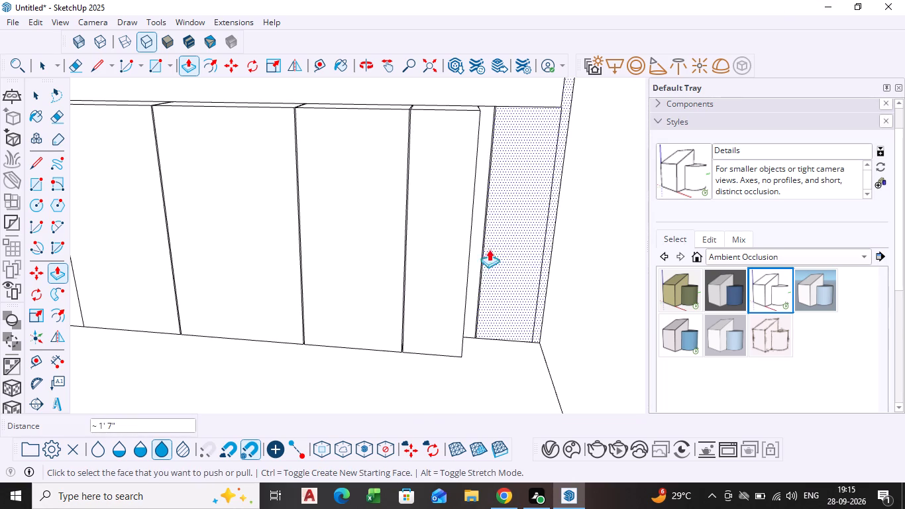
left_click(480, 248)
left_click(456, 250)
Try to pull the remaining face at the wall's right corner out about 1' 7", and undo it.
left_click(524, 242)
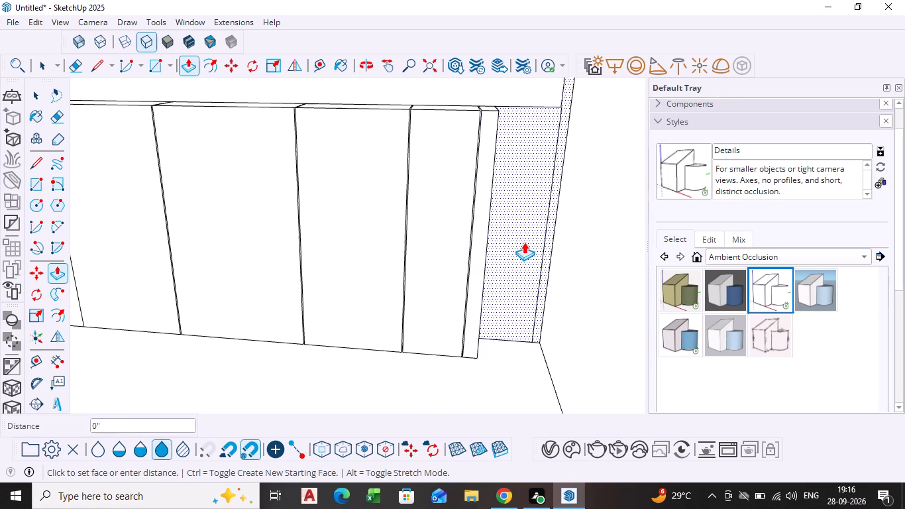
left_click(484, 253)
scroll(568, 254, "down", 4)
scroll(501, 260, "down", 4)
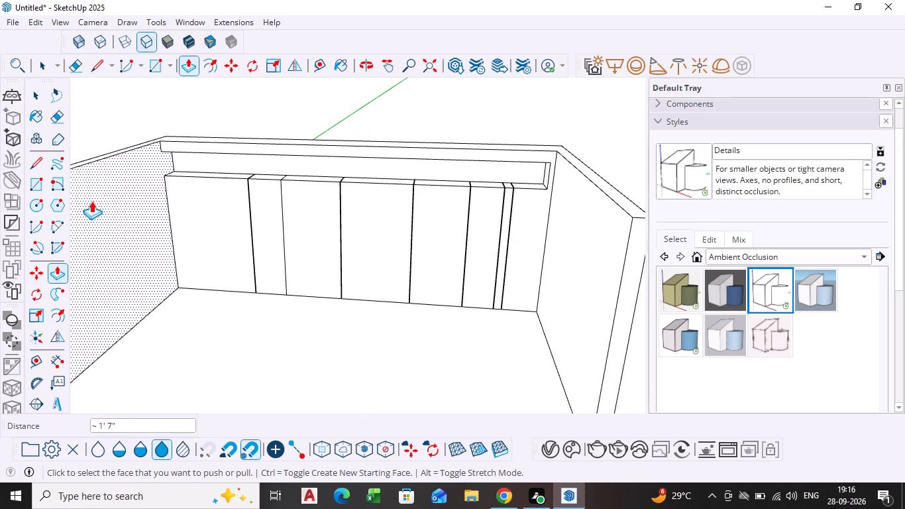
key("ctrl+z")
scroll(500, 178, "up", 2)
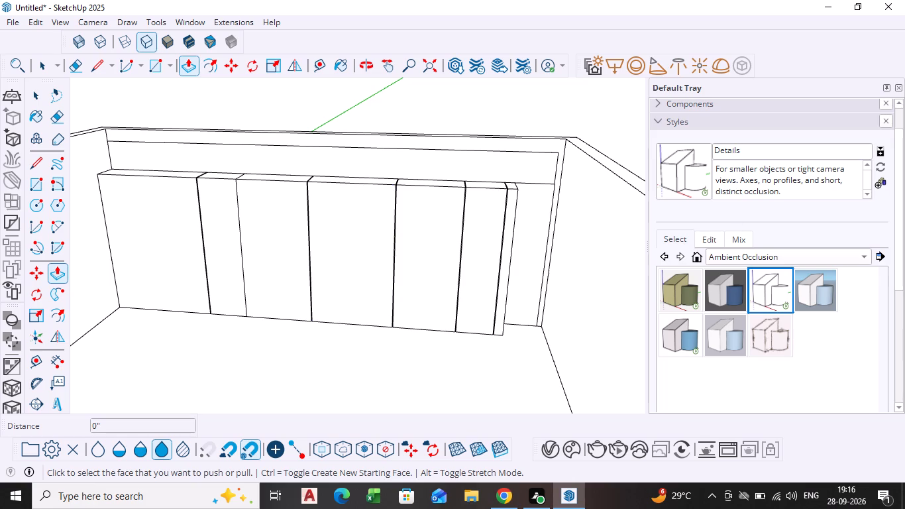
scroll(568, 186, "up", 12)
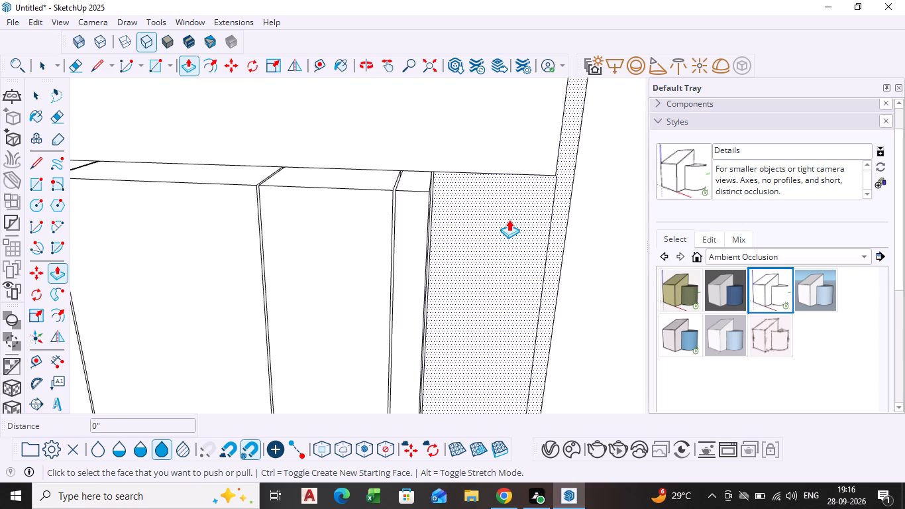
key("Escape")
Draw a line about 5/16" long at the upper corner of the remaining rear-wall face, meeting the side wall.
key("l")
scroll(570, 163, "up", 6)
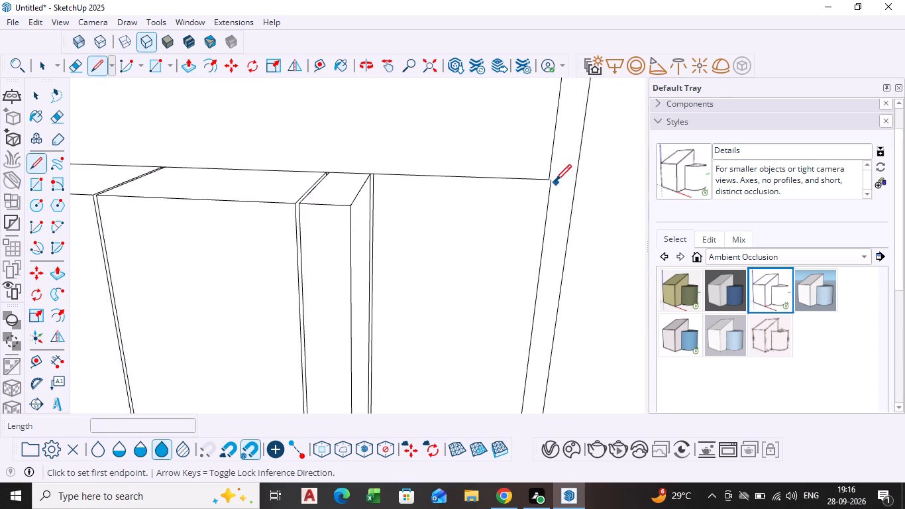
scroll(555, 182, "up", 11)
left_click(547, 174)
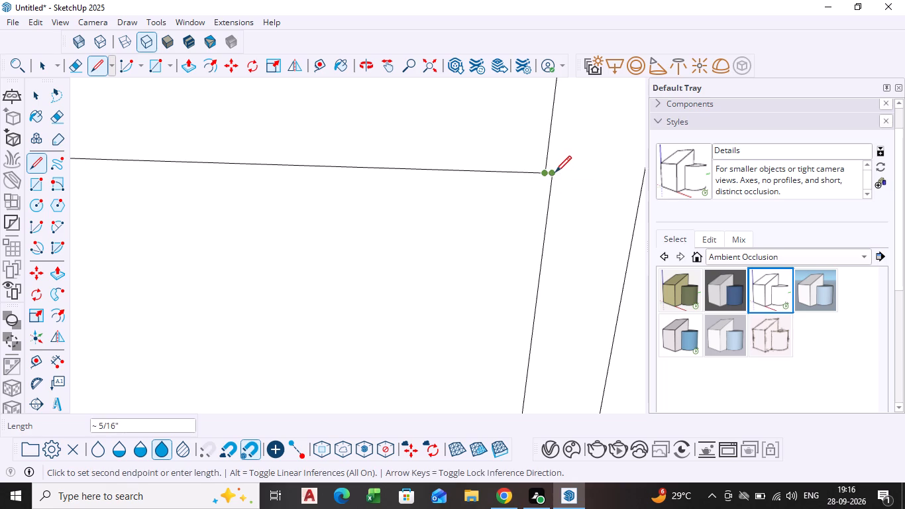
left_click(555, 174)
key("space")
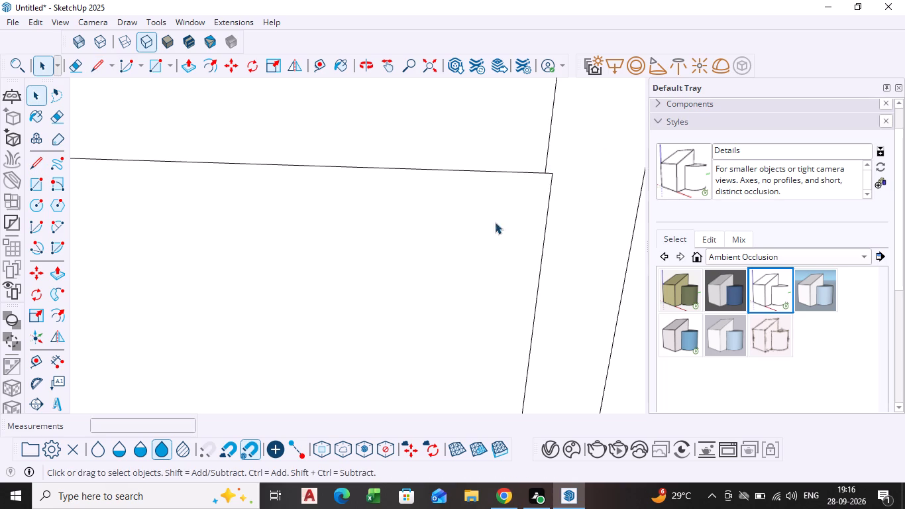
Pull the remaining face at the rear wall's right corner out about 1' 7", level with the other panels.
scroll(492, 141, "down", 9)
left_click(458, 229)
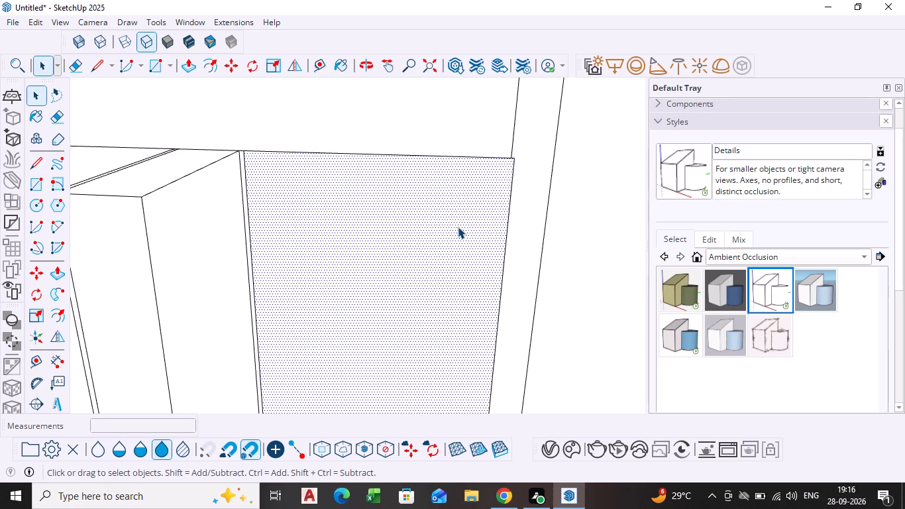
key("p")
left_click(358, 264)
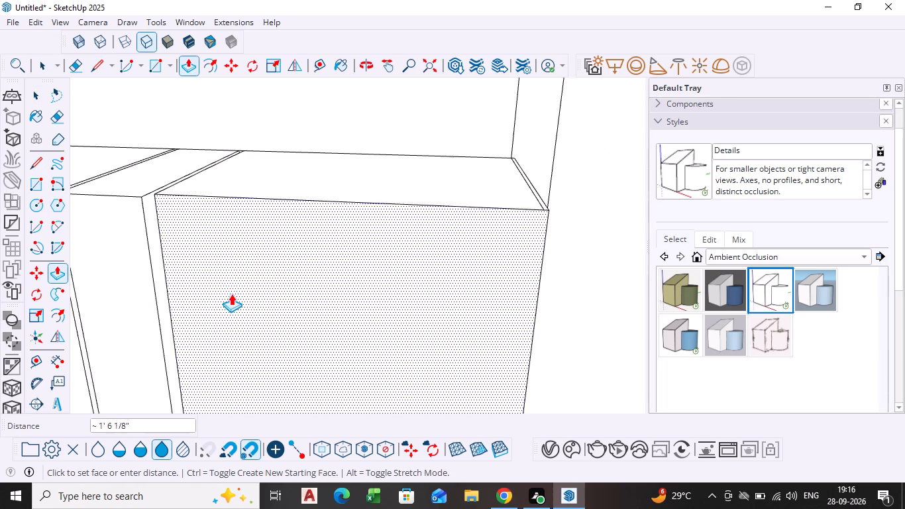
scroll(299, 264, "down", 11)
scroll(384, 298, "down", 7)
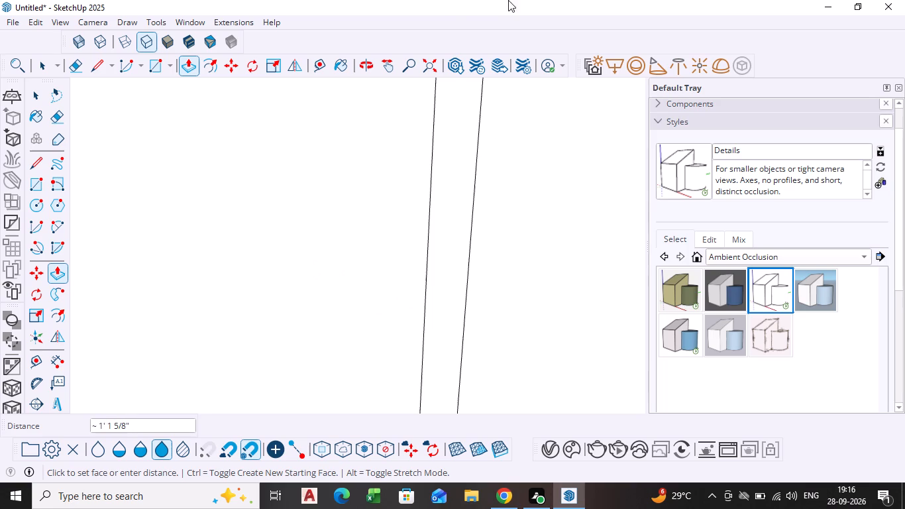
left_click(429, 58)
scroll(529, 180, "up", 9)
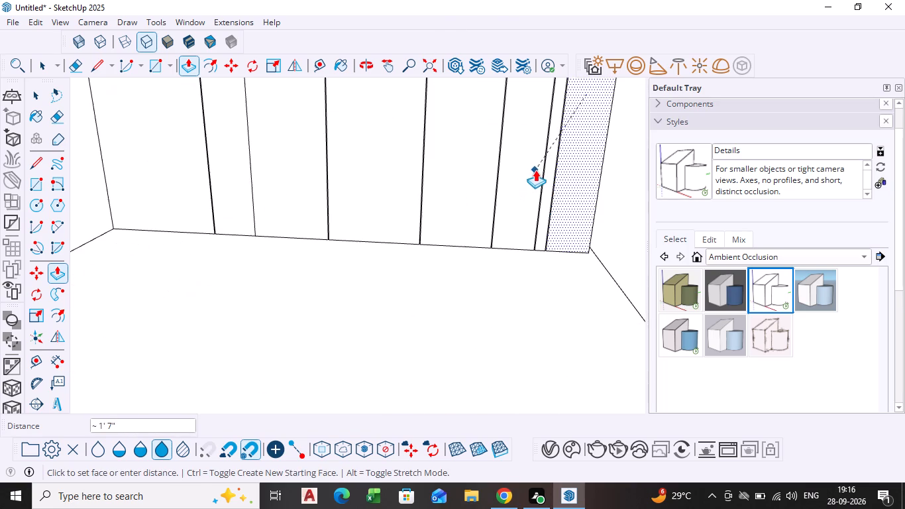
left_click(530, 166)
scroll(529, 166, "down", 7)
scroll(470, 165, "down", 3)
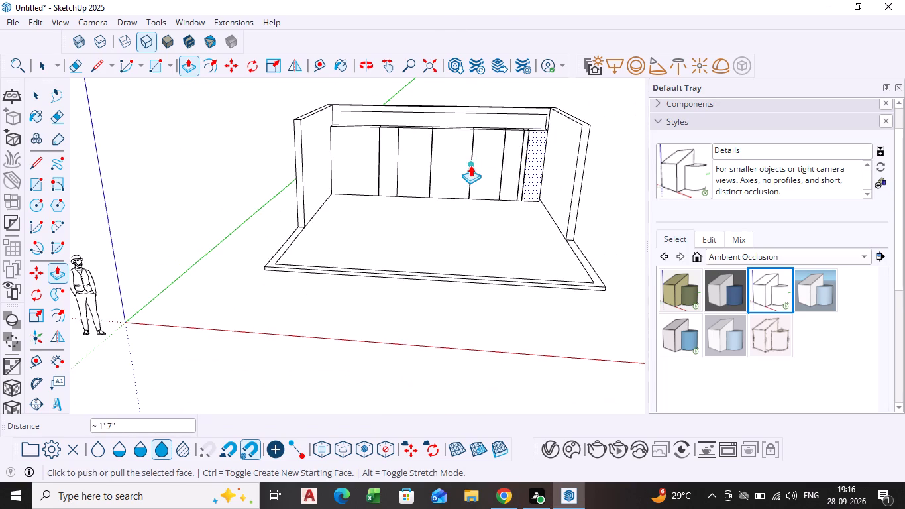
key("space")
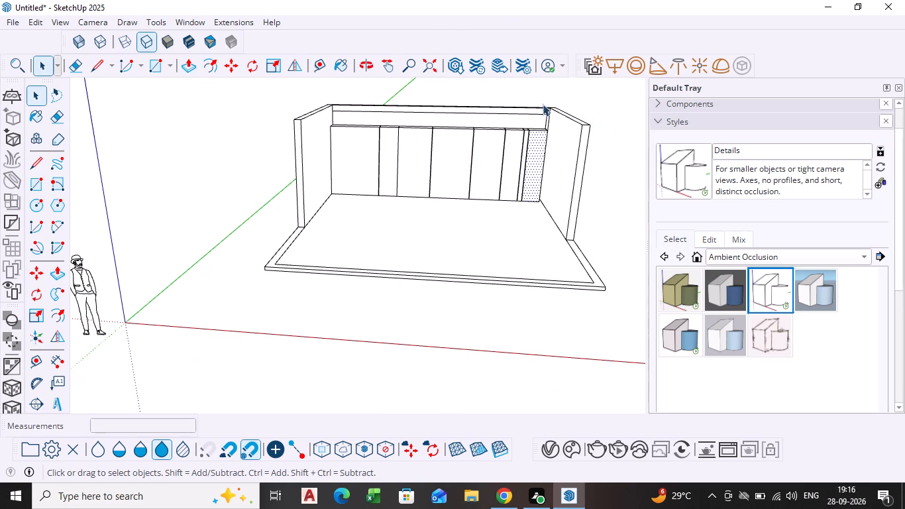
Examine the rear-wall panels and the gaps between them from several angles.
middle_click_drag(469, 188, 525, 142)
scroll(602, 161, "up", 1)
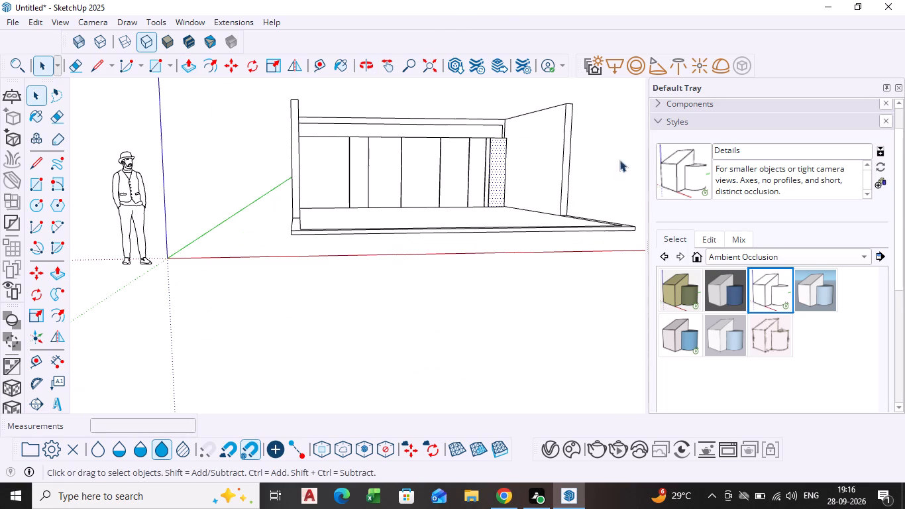
left_click(606, 174)
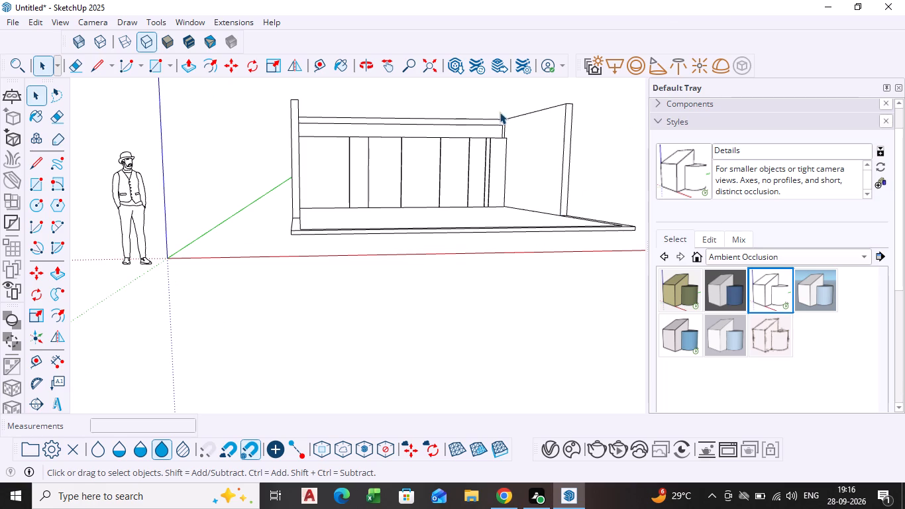
scroll(453, 121, "up", 6)
middle_click_drag(437, 152, 386, 198)
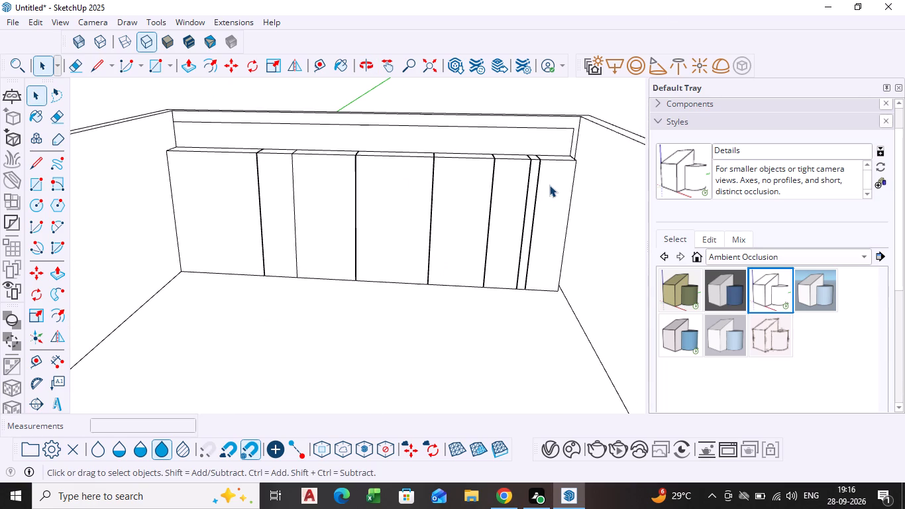
middle_click_drag(578, 116, 549, 194)
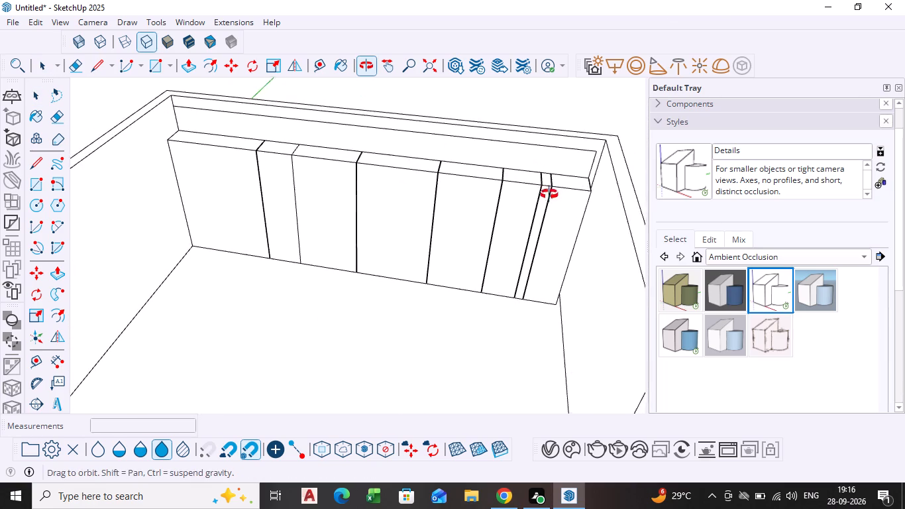
middle_click_drag(549, 194, 549, 196)
scroll(428, 156, "down", 2)
middle_click_drag(413, 192, 418, 169)
scroll(414, 189, "down", 1)
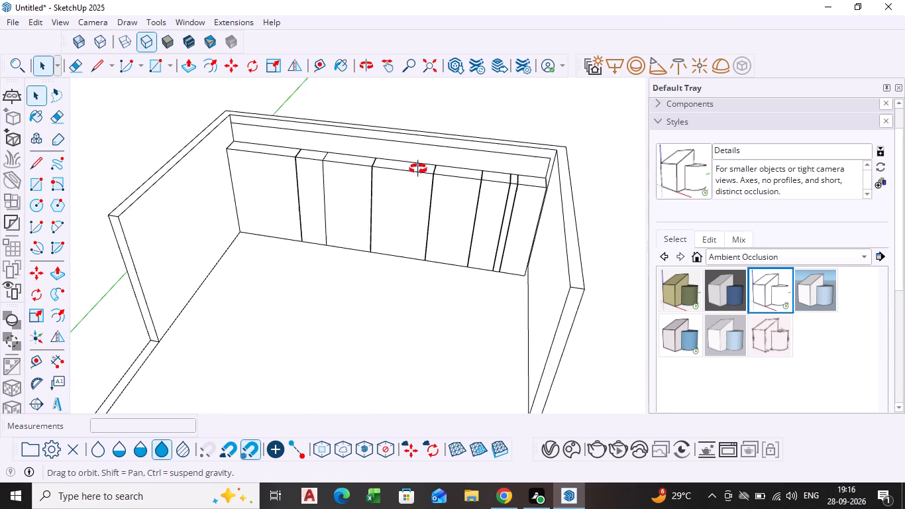
middle_click_drag(418, 169, 437, 117)
scroll(358, 213, "up", 2)
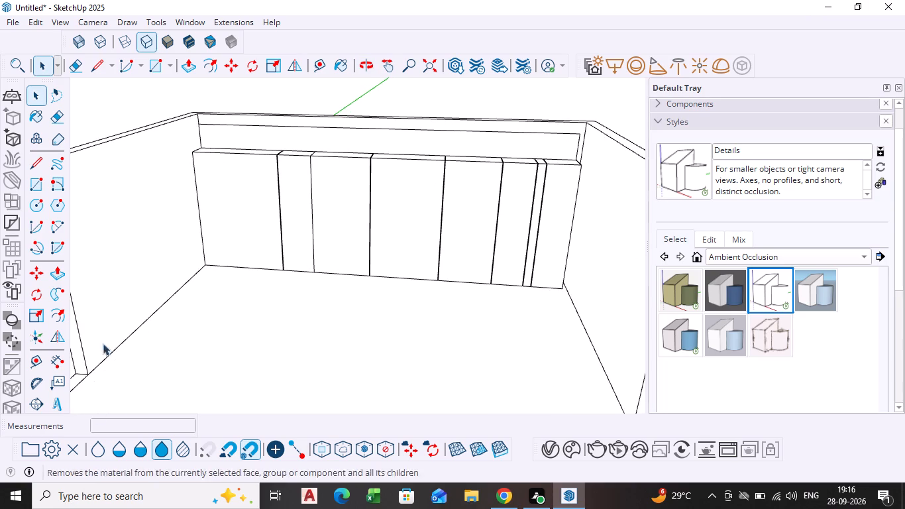
middle_click_drag(219, 264, 284, 231)
scroll(261, 239, "up", 14)
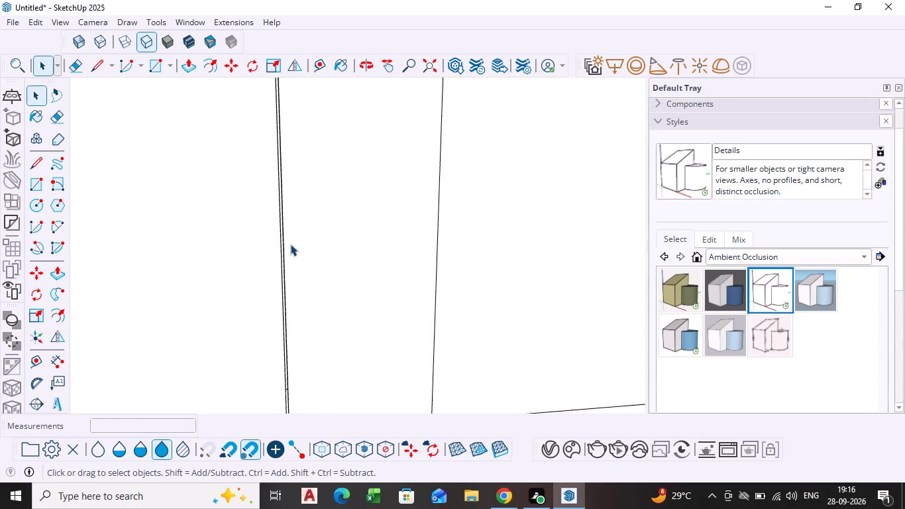
scroll(290, 244, "up", 10)
scroll(275, 251, "down", 19)
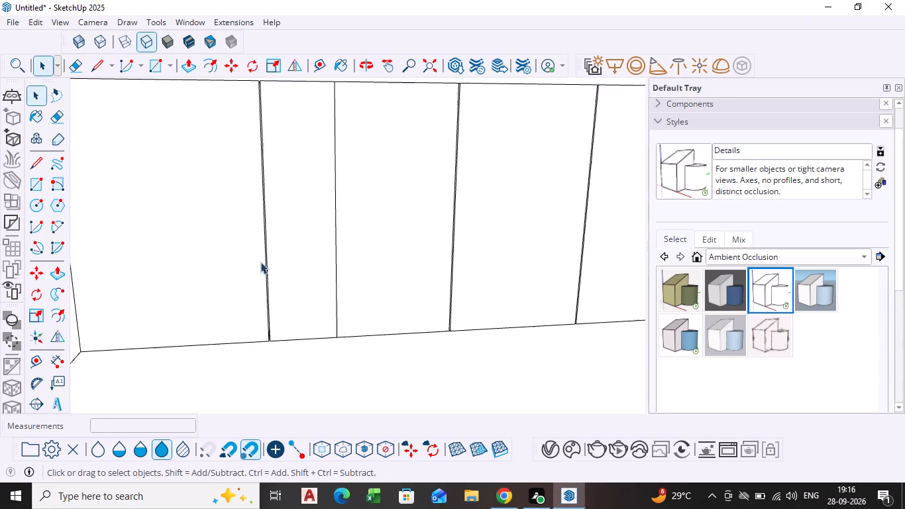
scroll(260, 262, "down", 10)
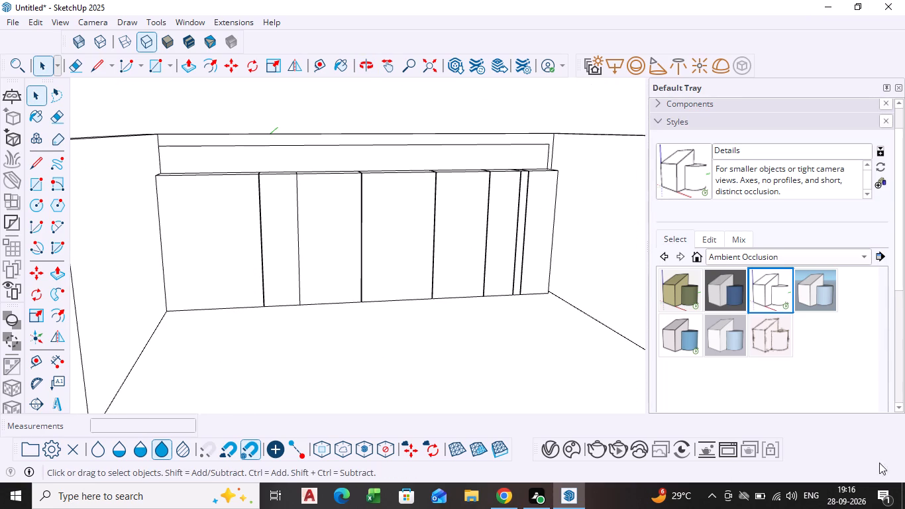
Close the Styles settings and browse the Stone collection of the materials library.
left_click(676, 125)
left_click(692, 159)
scroll(692, 159, "up", 4)
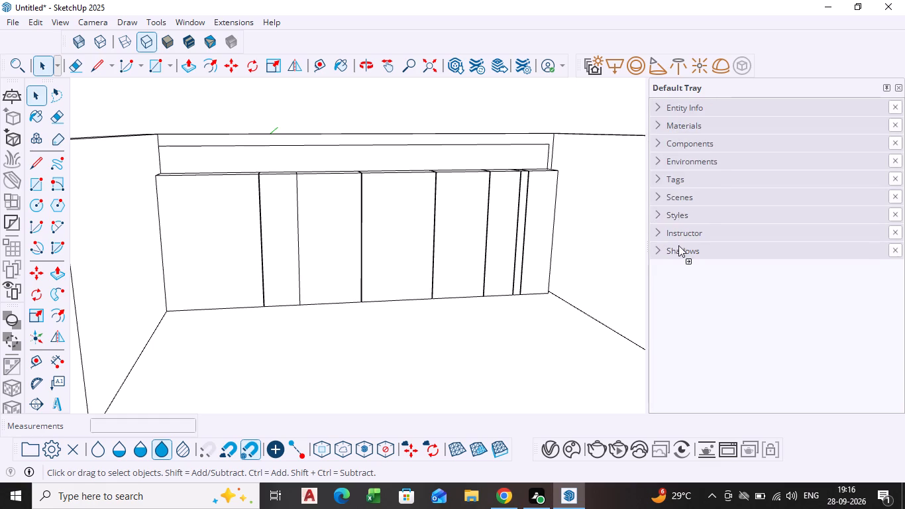
left_click(685, 125)
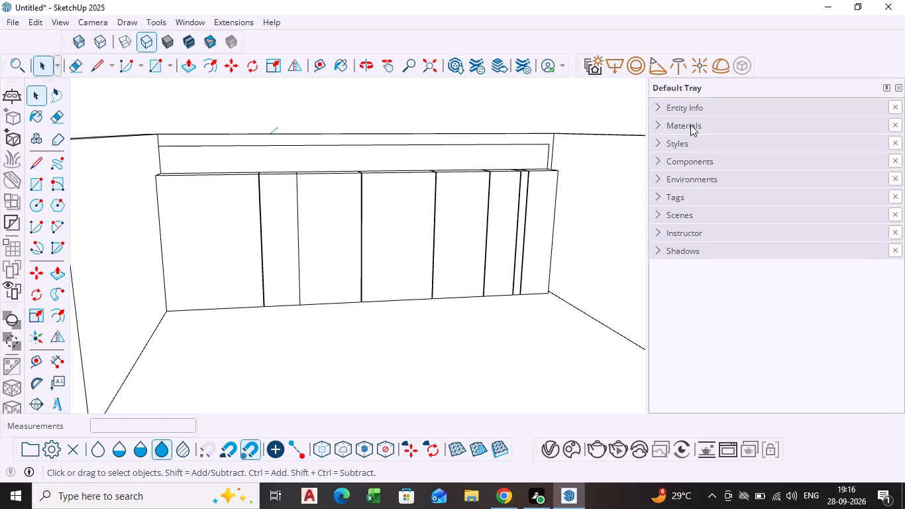
left_click(696, 127)
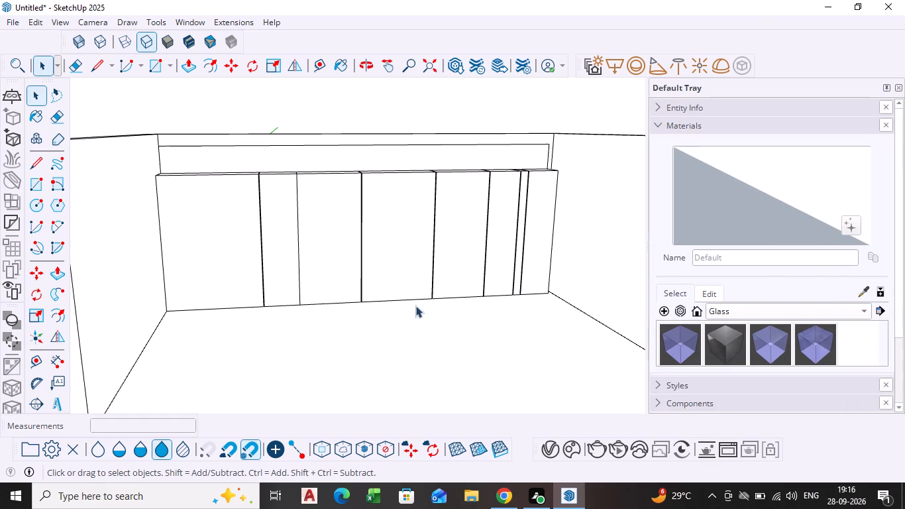
left_click(672, 292)
left_click(724, 311)
left_click(740, 402)
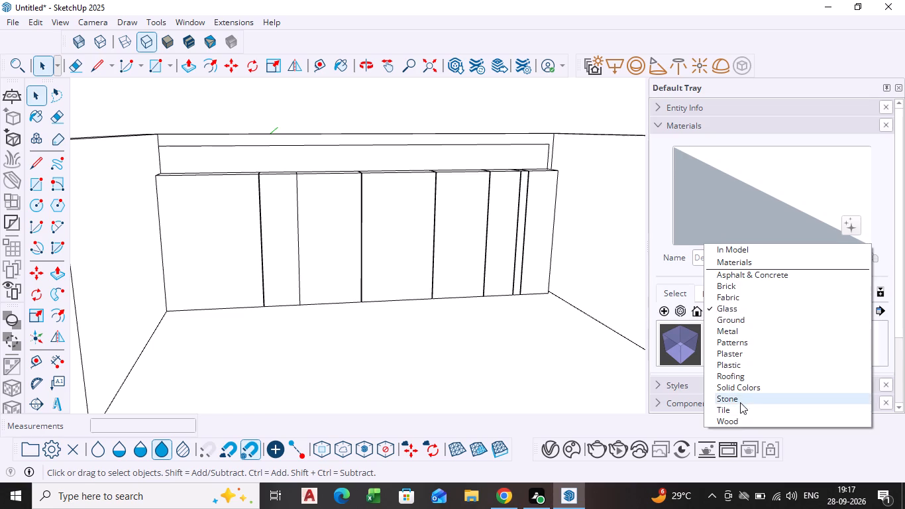
scroll(714, 345, "down", 4)
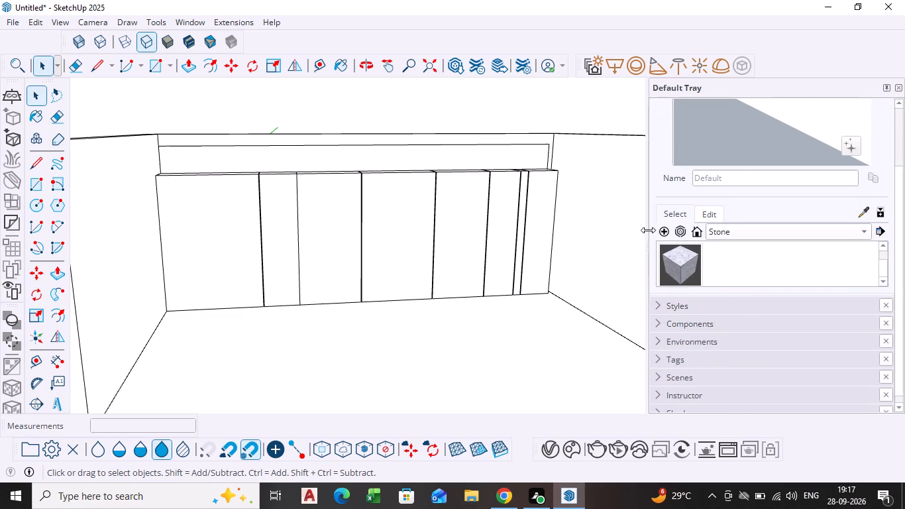
scroll(702, 270, "up", 1)
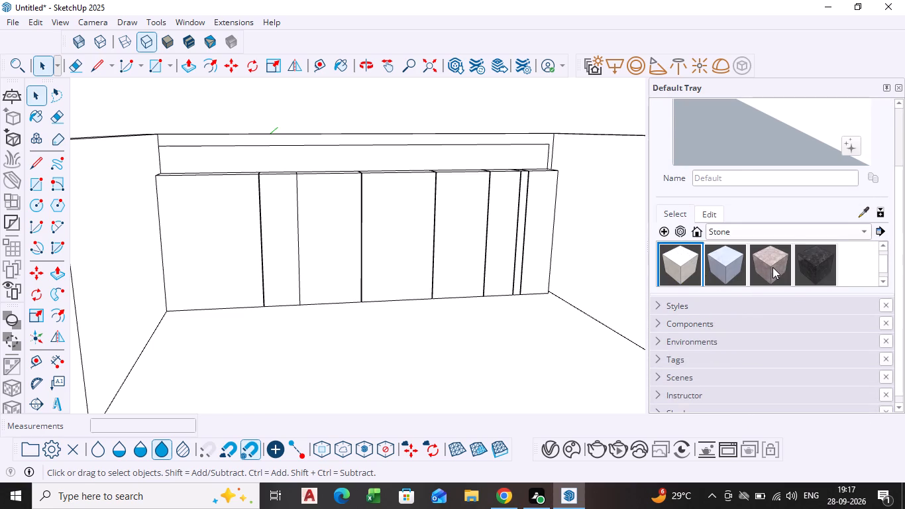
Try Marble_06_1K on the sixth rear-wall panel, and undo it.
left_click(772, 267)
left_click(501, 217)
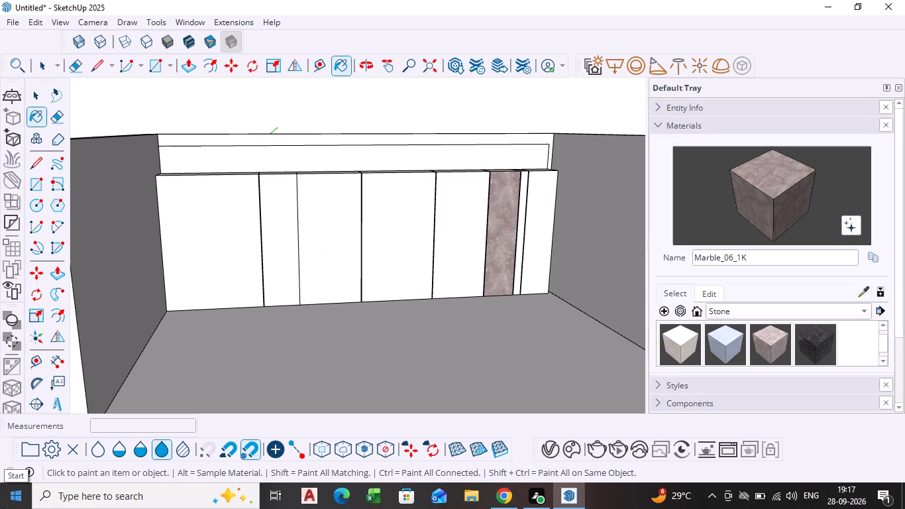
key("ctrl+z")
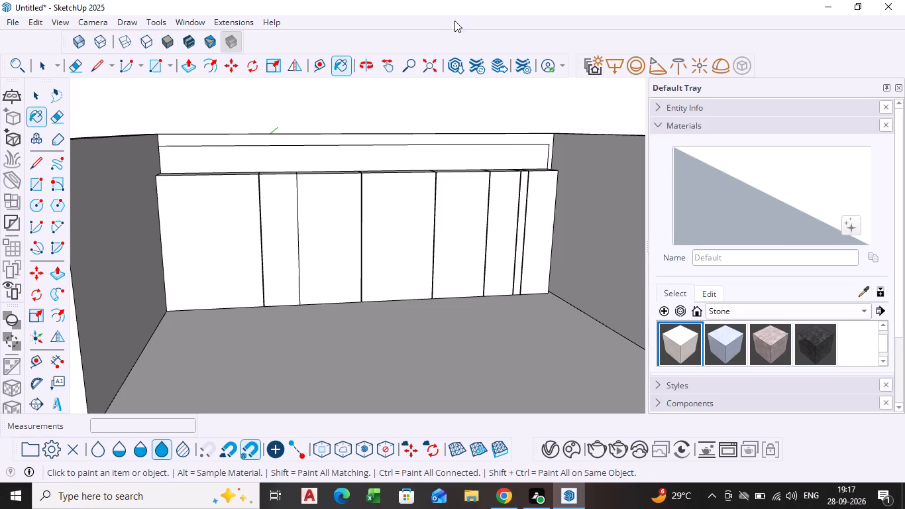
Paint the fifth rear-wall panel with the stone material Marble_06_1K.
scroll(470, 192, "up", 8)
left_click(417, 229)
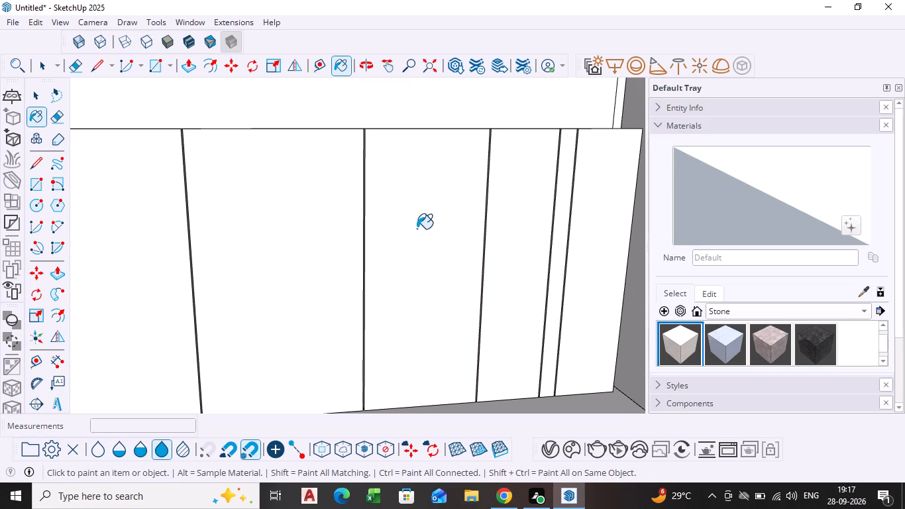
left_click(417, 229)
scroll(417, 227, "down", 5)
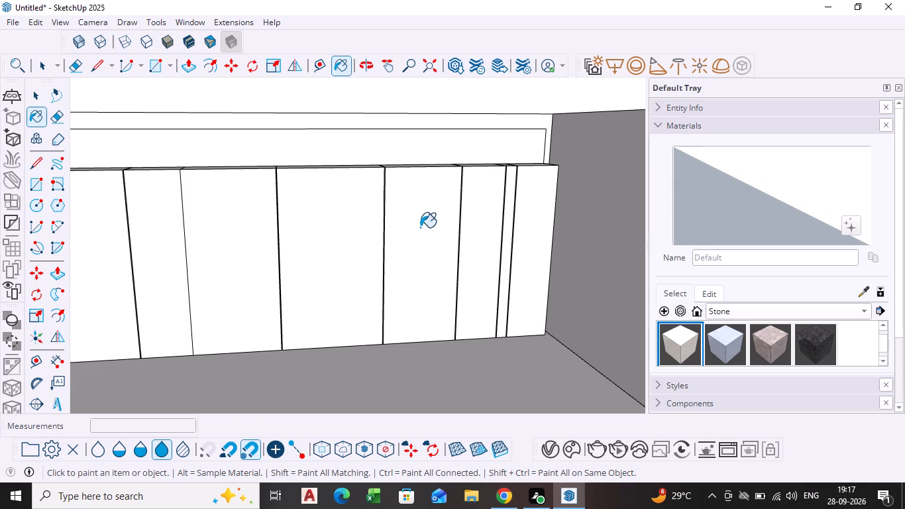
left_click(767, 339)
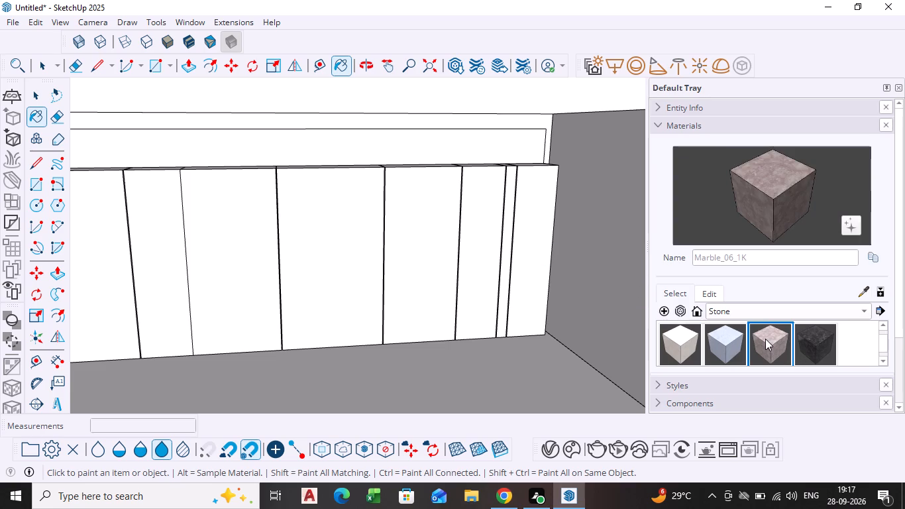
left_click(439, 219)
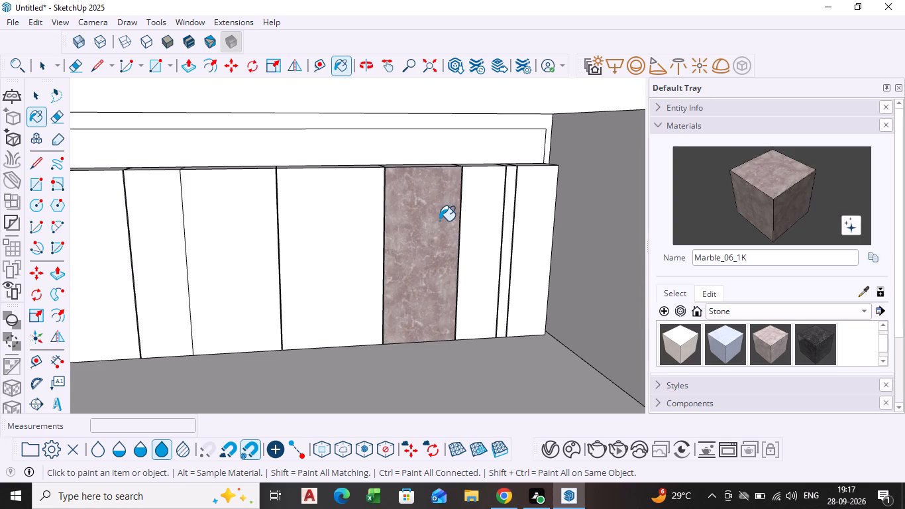
Repaint the fifth rear-wall panel with the stone material Marble_01_1K.
scroll(759, 339, "down", 2)
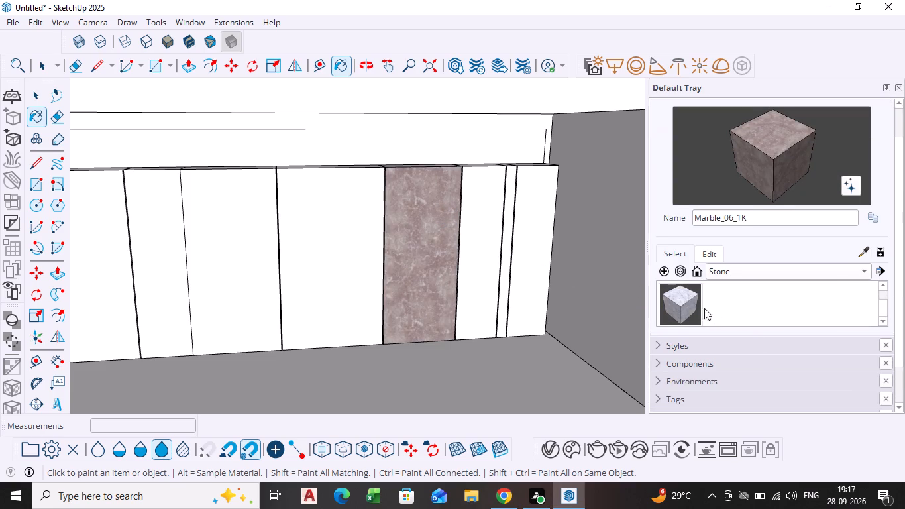
scroll(739, 311, "up", 1)
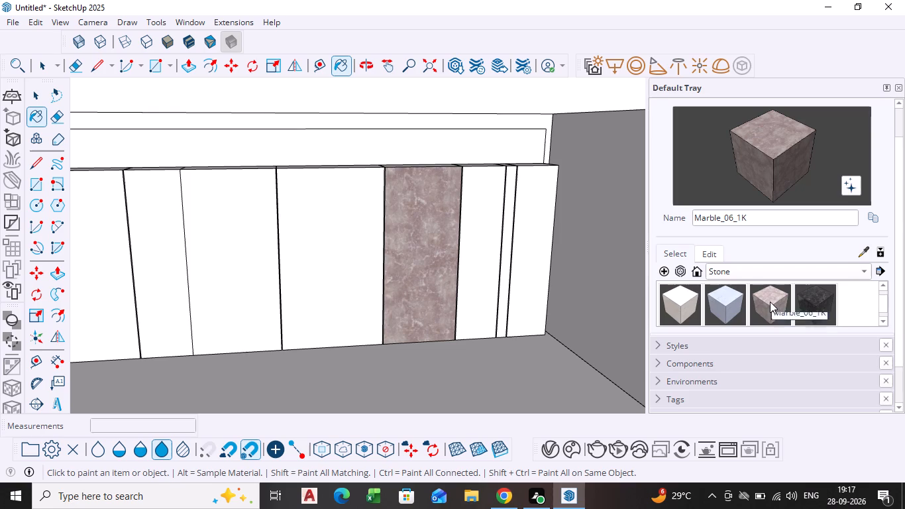
left_click(680, 305)
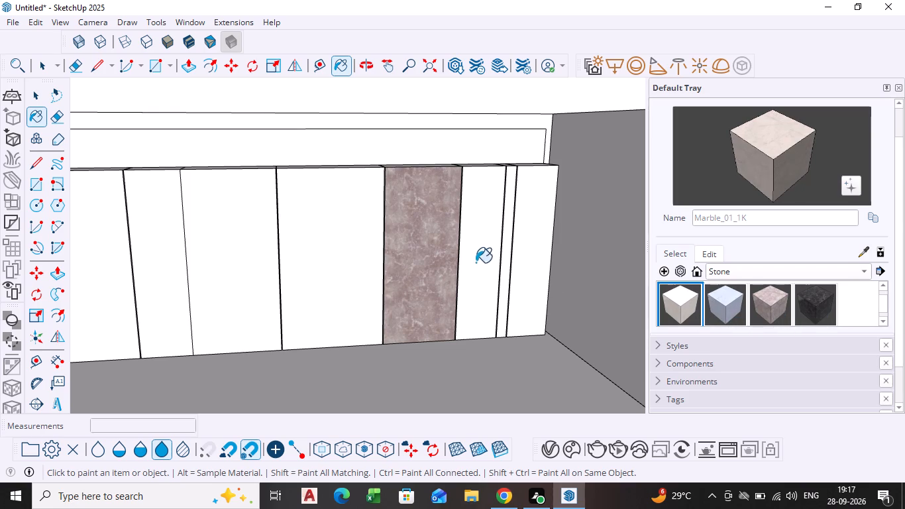
left_click(441, 260)
scroll(413, 266, "down", 3)
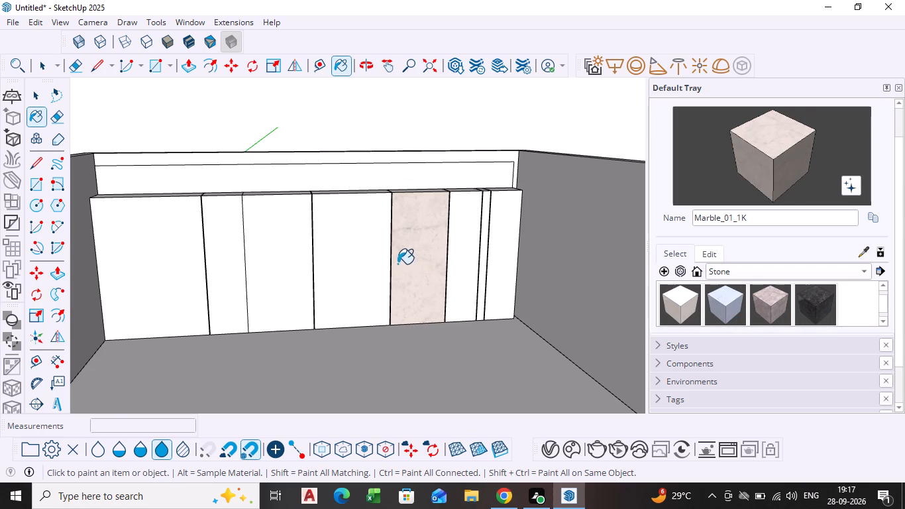
Paint the fourth rear-wall panel with the stone material Marble_01_1K.
left_click(363, 264)
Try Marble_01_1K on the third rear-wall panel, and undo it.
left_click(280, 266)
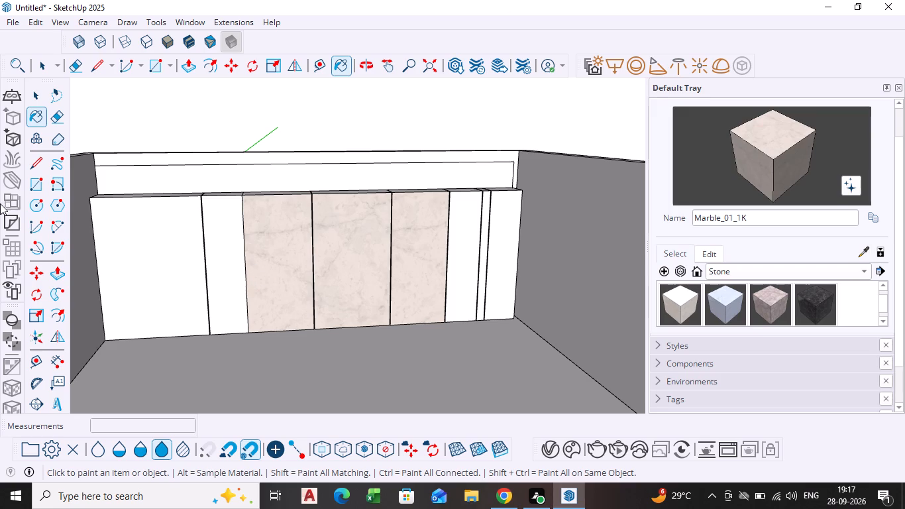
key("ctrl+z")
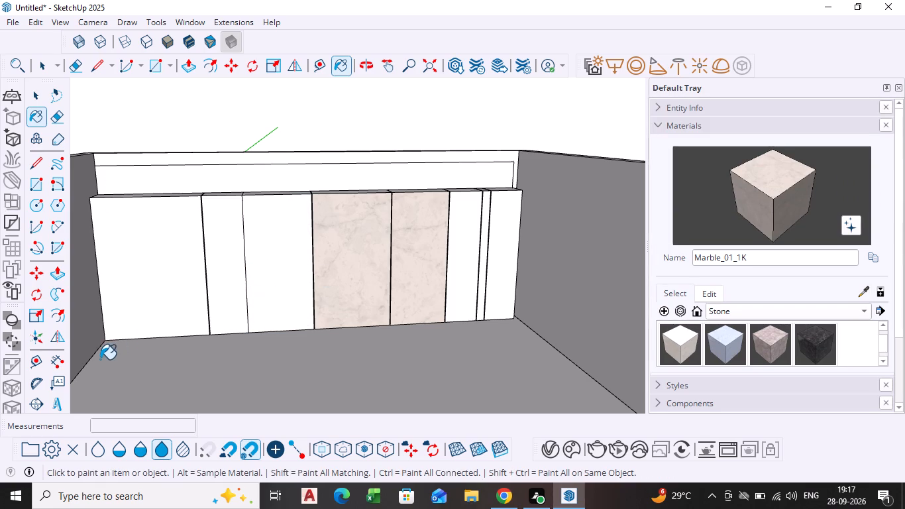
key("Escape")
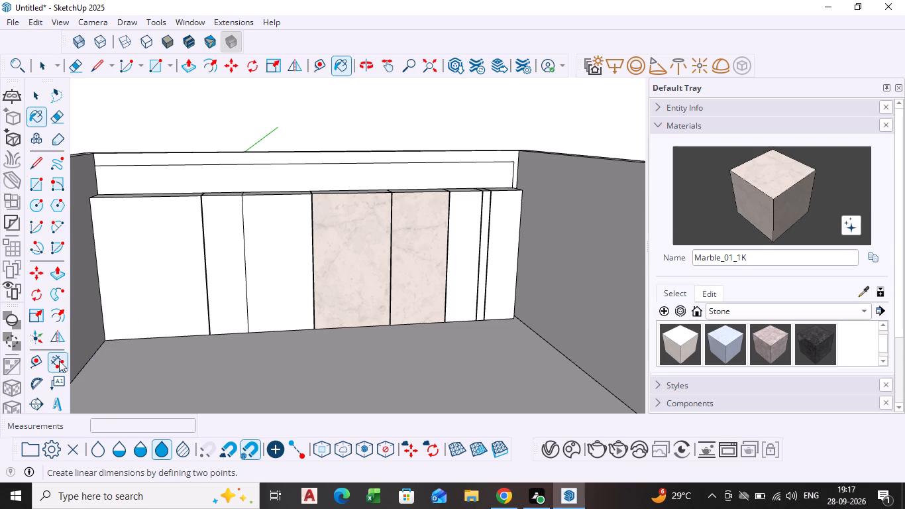
Move the dividing line between the second and third rear-wall panels about 8 1/4" to widen the third panel.
scroll(256, 341, "up", 3)
key("space")
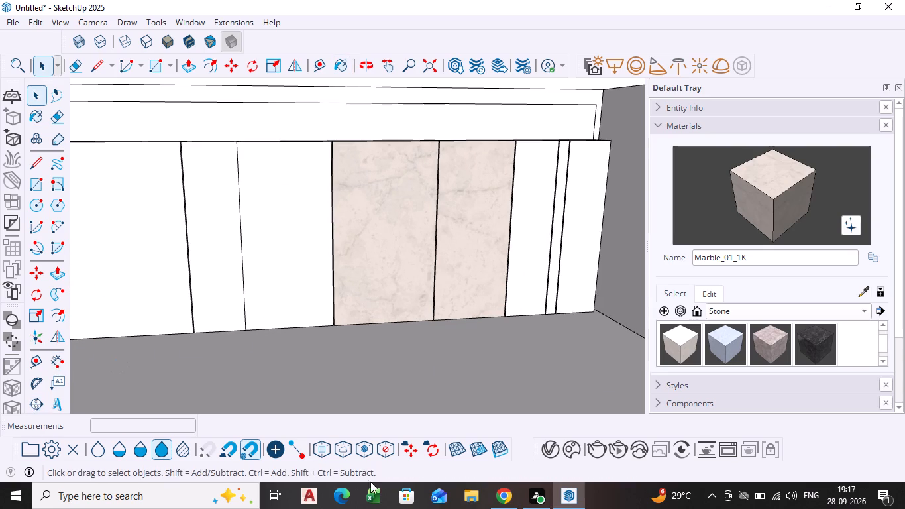
left_click(246, 318)
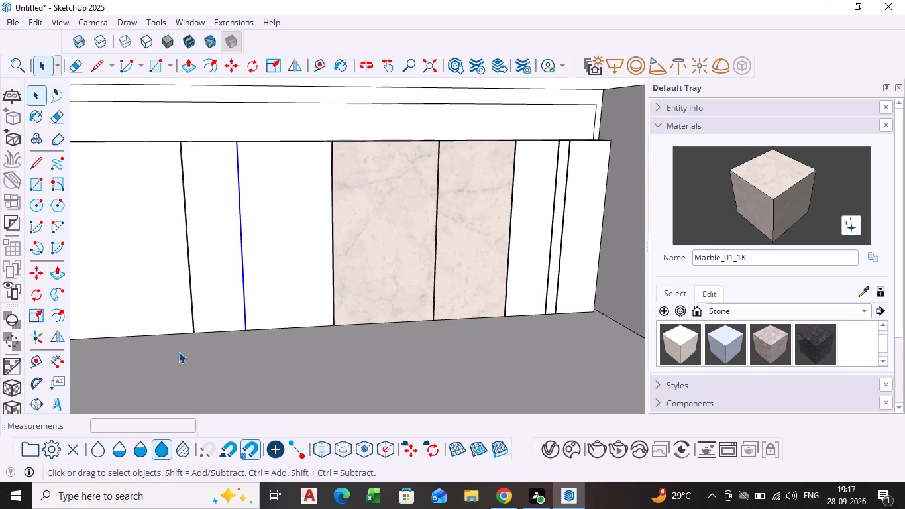
key("m")
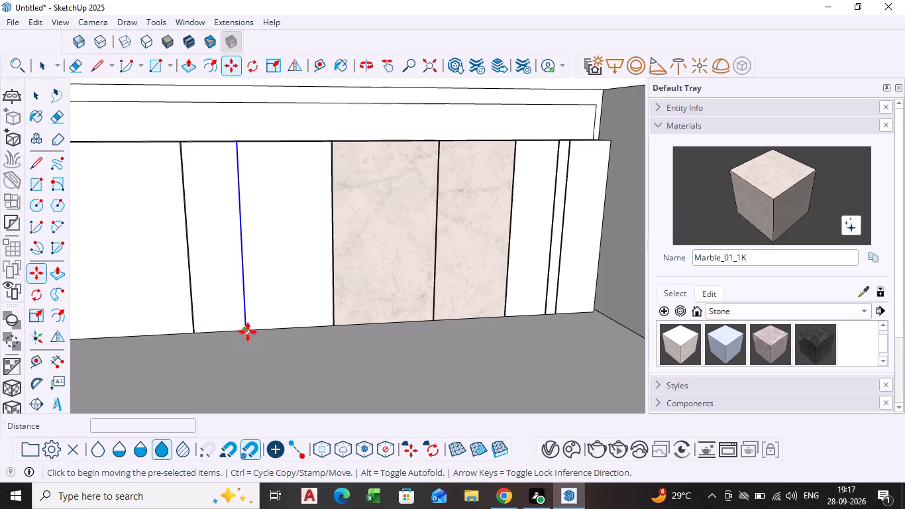
left_click(248, 331)
left_click(232, 328)
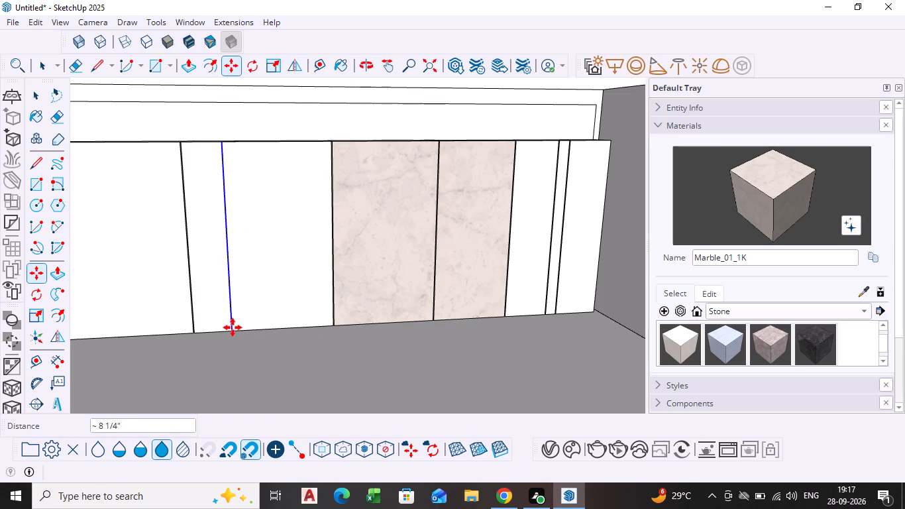
key("space")
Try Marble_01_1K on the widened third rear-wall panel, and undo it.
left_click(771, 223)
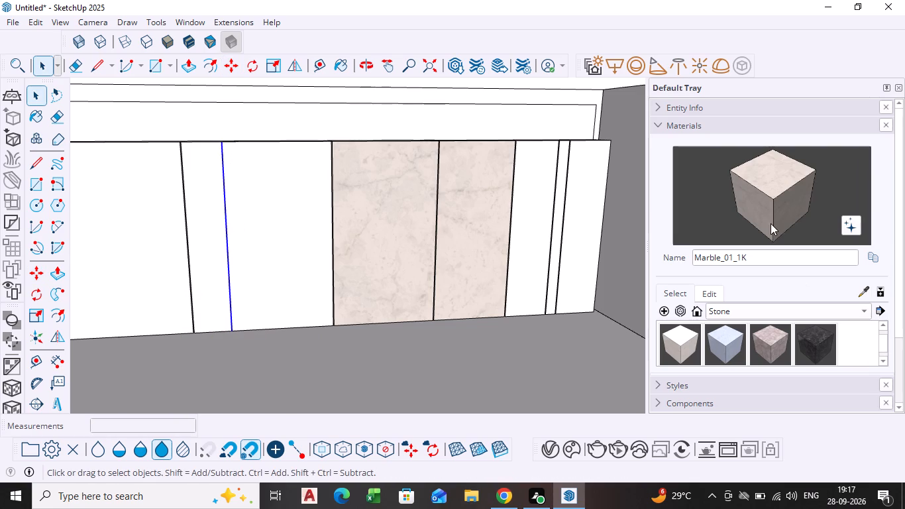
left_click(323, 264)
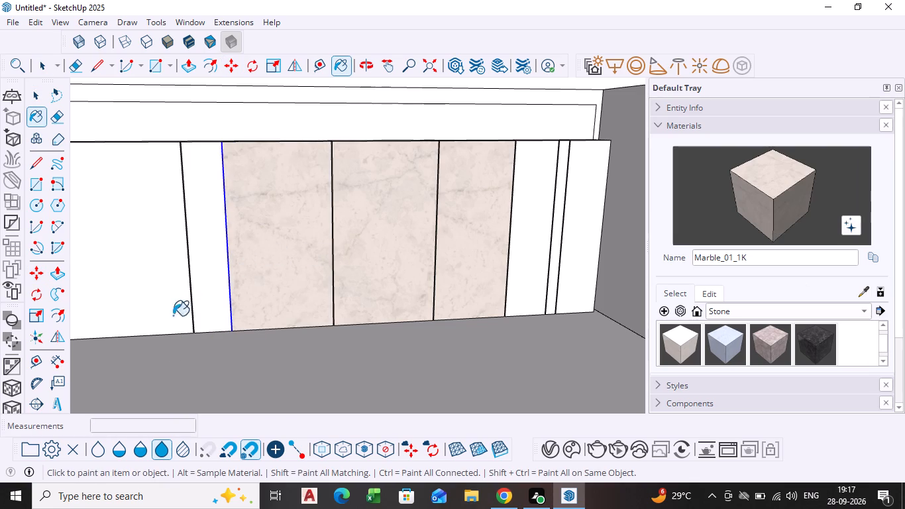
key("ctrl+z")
Paint the first two rear-wall panels, the sixth panel, the narrow strip and the last panel with Marble_01_1K.
left_click(216, 296)
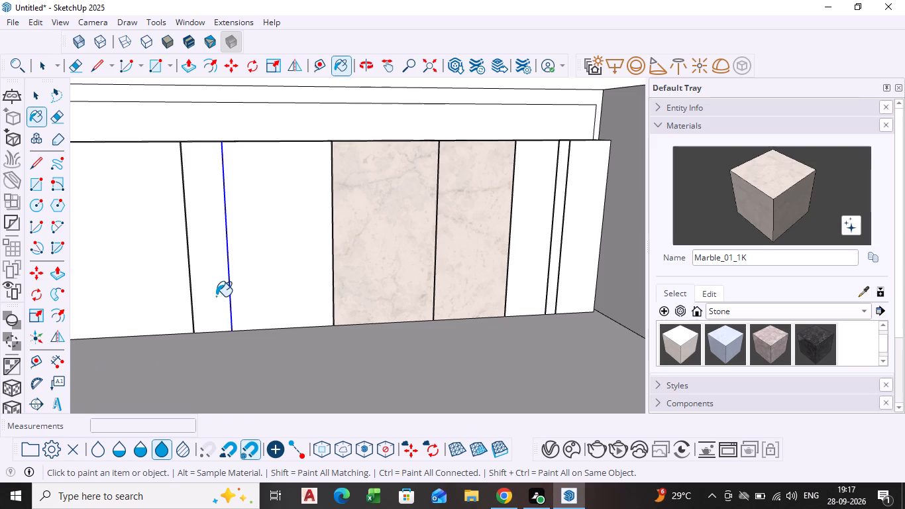
scroll(129, 284, "down", 1)
left_click(135, 277)
scroll(227, 327, "down", 6)
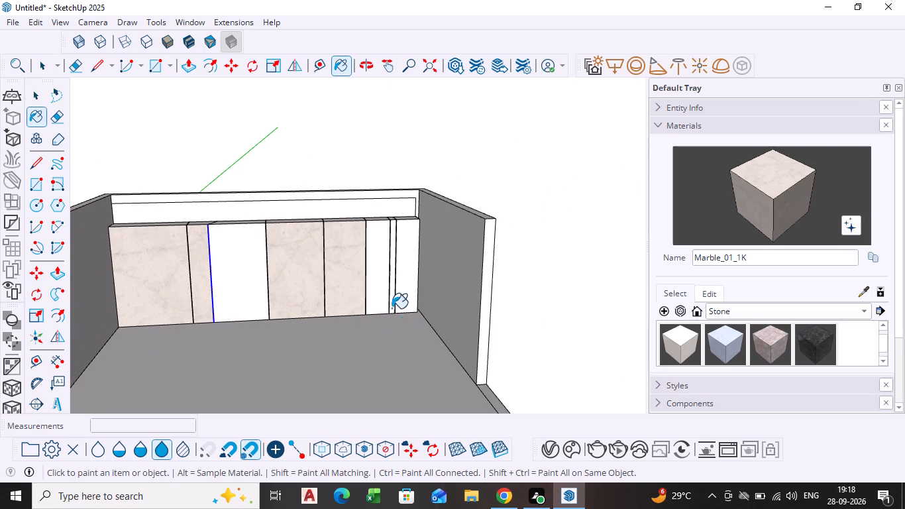
left_click(383, 286)
scroll(421, 290, "up", 2)
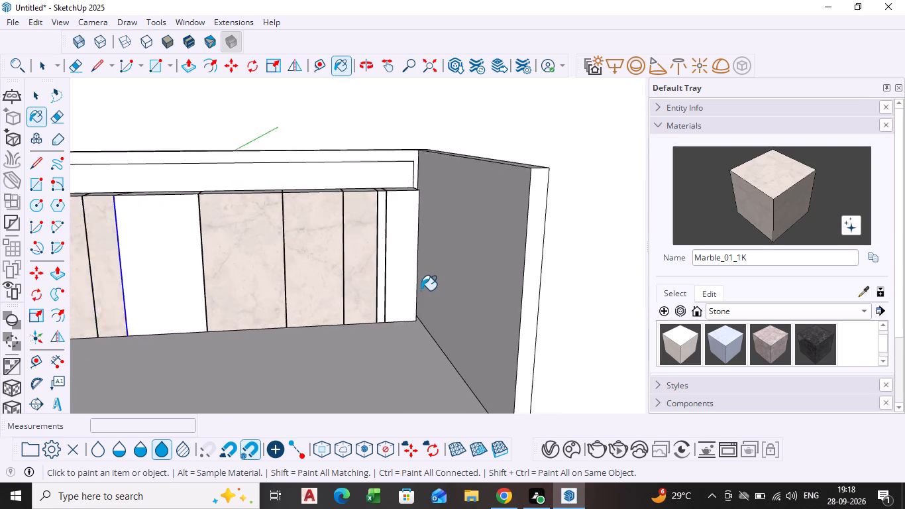
scroll(421, 290, "up", 3)
left_click(369, 282)
left_click(391, 278)
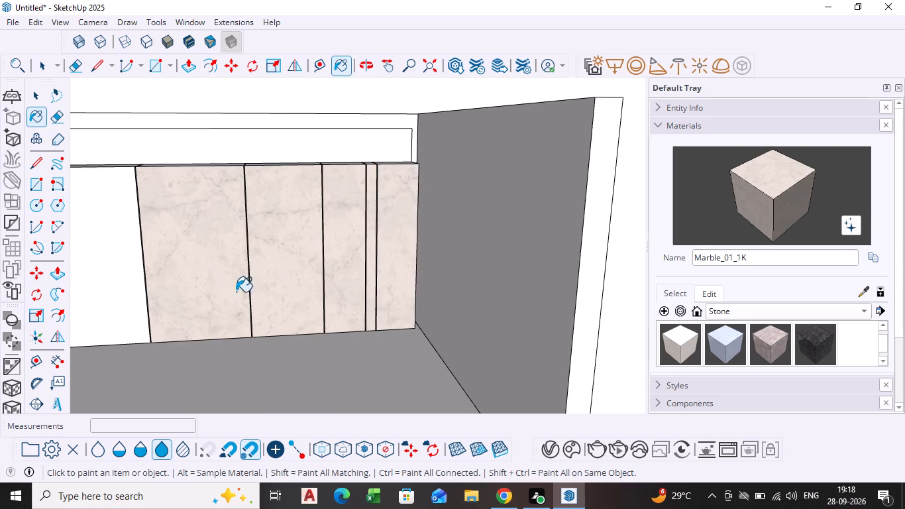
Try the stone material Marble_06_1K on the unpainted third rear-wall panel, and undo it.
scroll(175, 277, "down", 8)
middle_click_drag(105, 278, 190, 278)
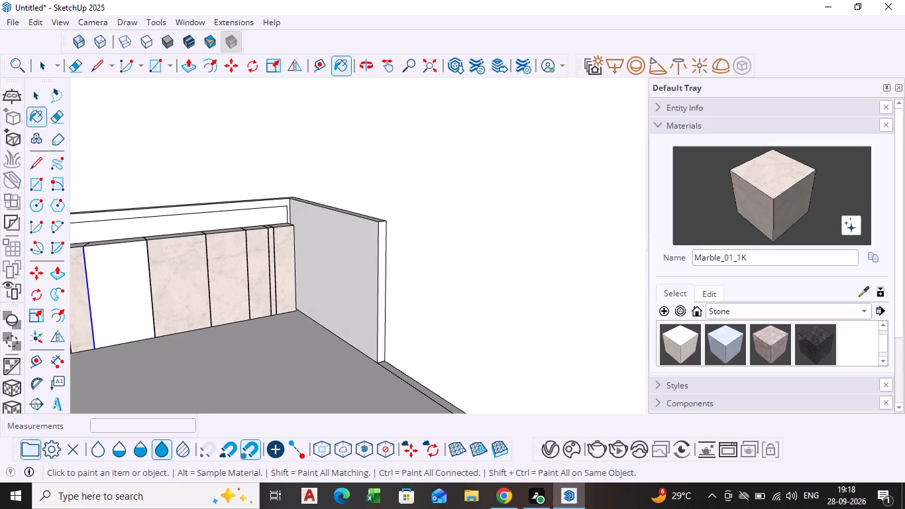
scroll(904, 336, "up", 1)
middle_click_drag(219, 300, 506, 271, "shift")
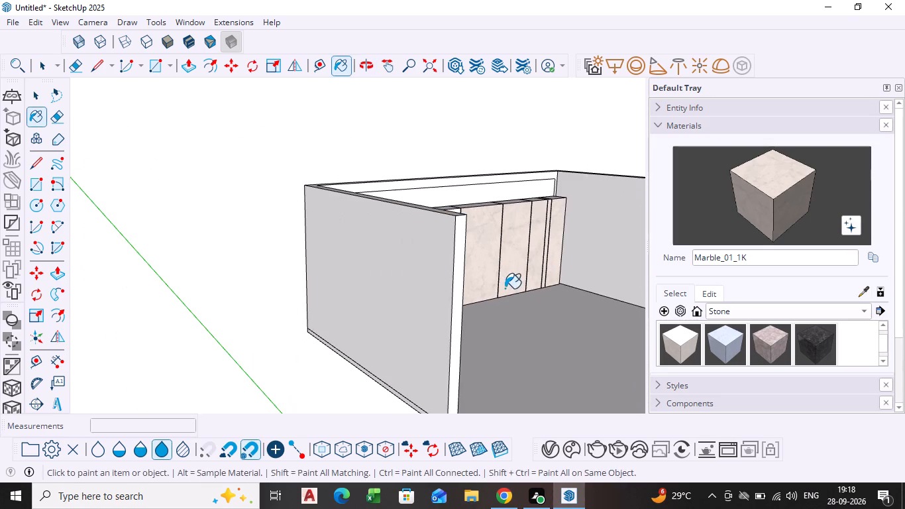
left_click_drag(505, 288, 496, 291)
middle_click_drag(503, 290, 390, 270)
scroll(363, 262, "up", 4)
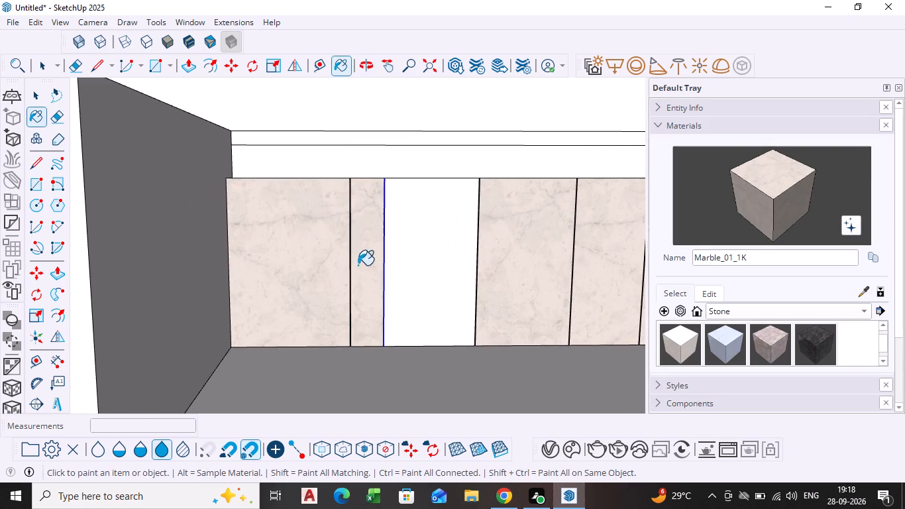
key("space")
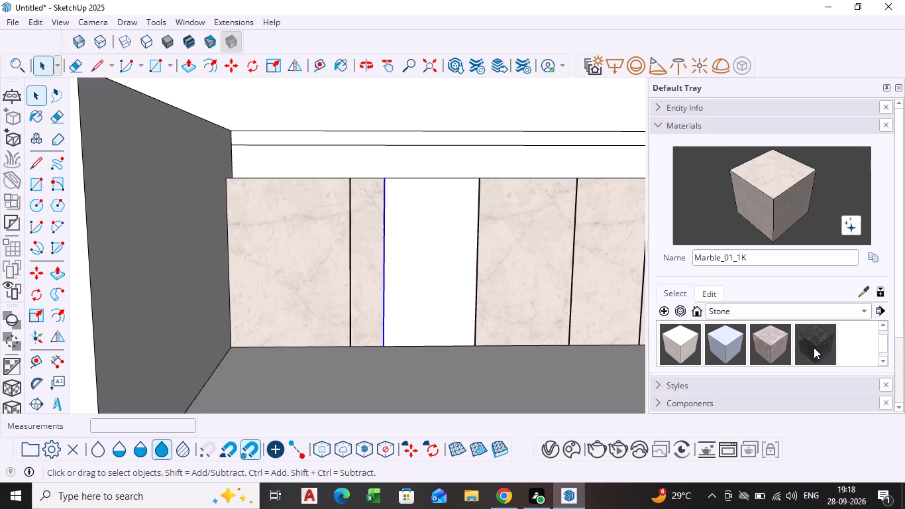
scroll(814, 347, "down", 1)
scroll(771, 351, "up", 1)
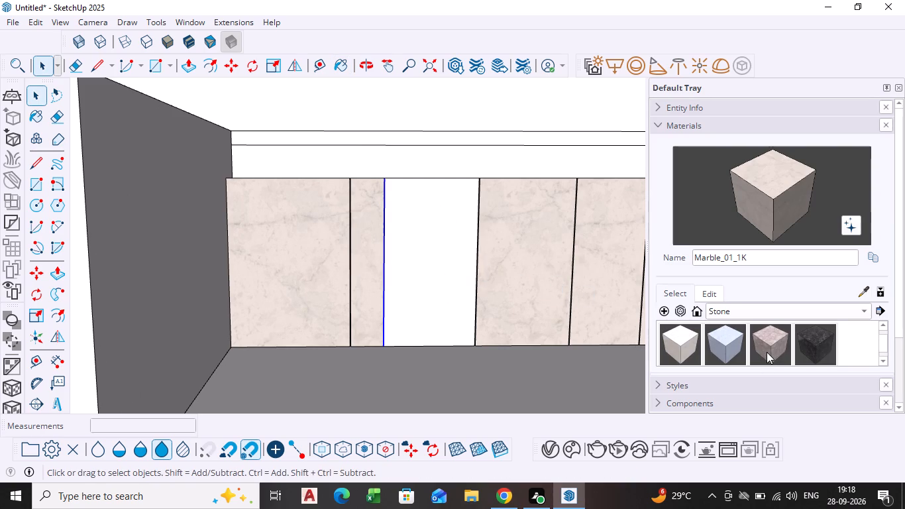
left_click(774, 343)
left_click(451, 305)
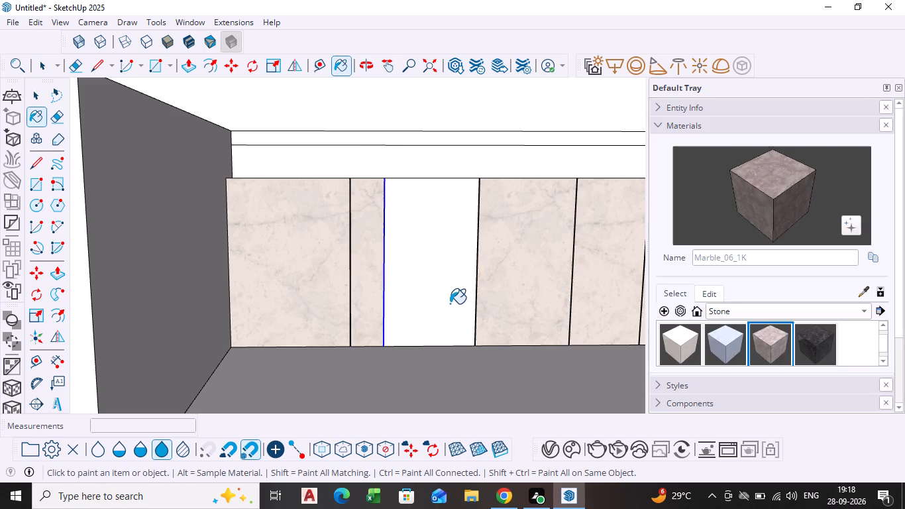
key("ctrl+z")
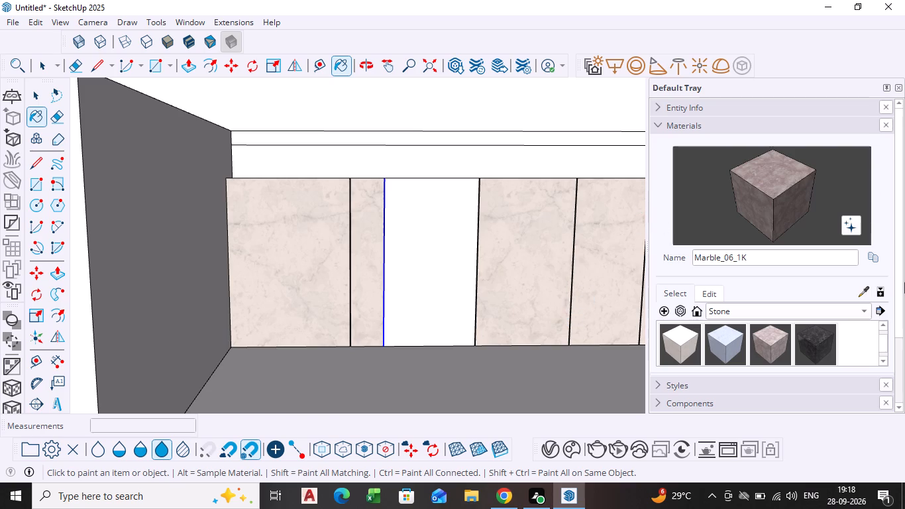
Switch the materials library to the Solid Colors collection and browse to its grey shades.
scroll(767, 311, "down", 1)
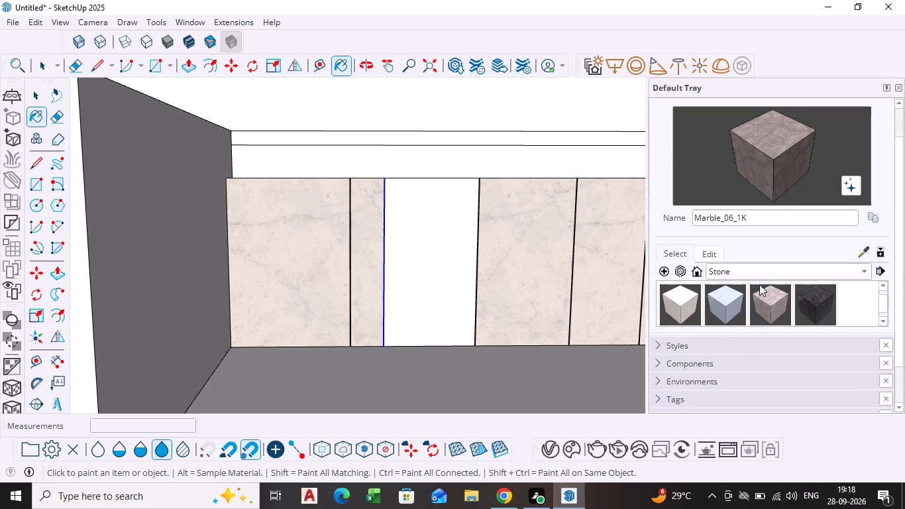
left_click(759, 284)
left_click(757, 274)
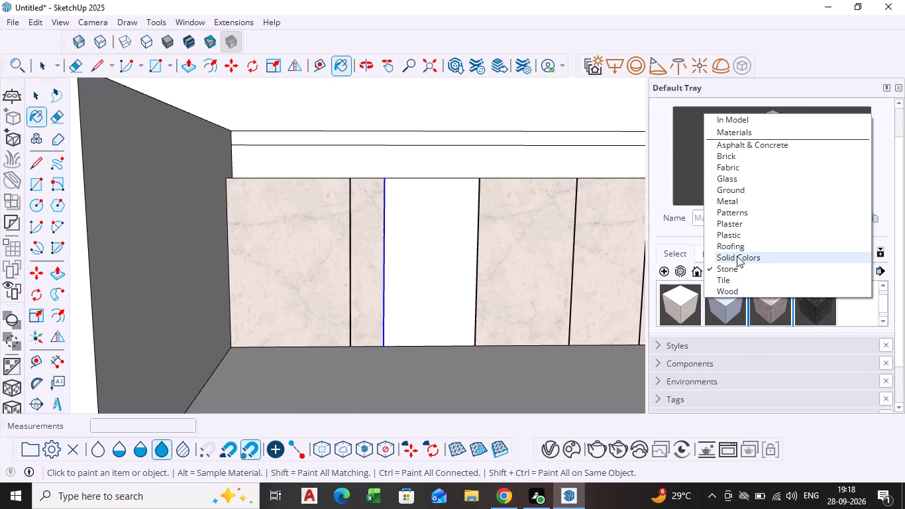
left_click(737, 256)
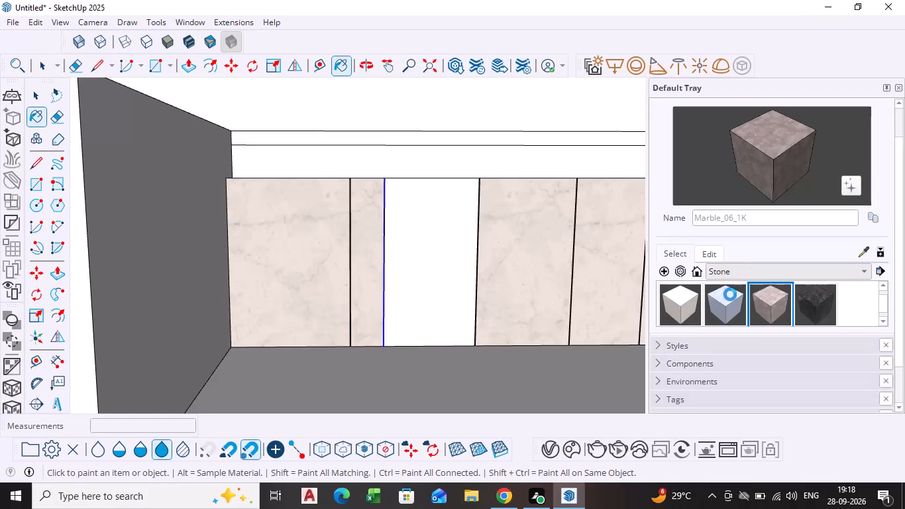
scroll(751, 306, "down", 7)
scroll(759, 306, "up", 2)
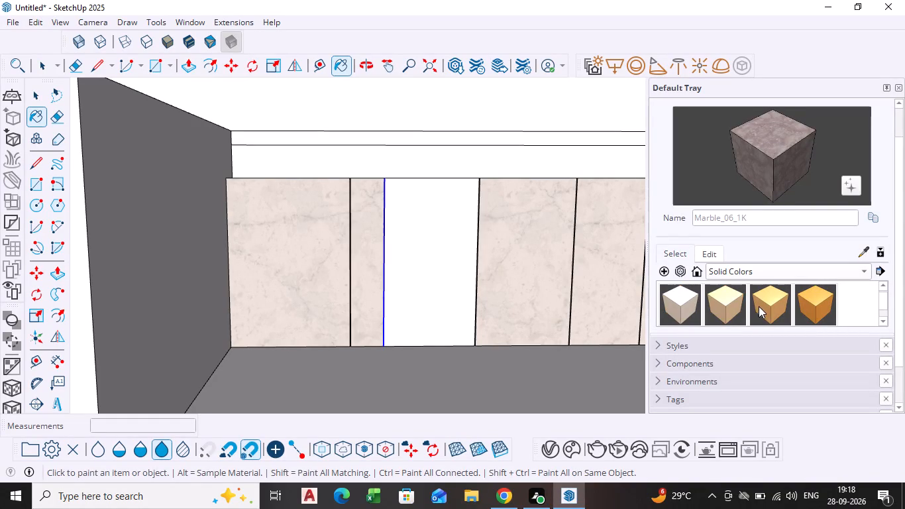
scroll(761, 304, "down", 11)
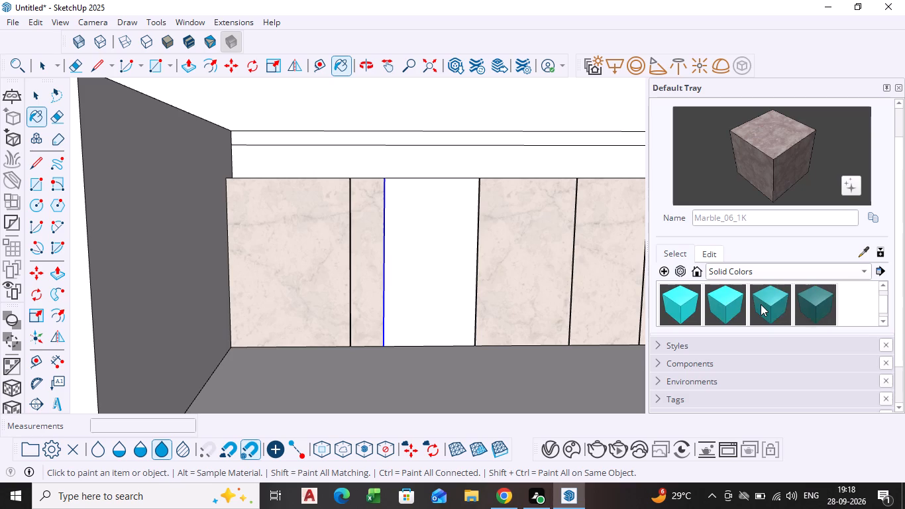
scroll(761, 304, "down", 8)
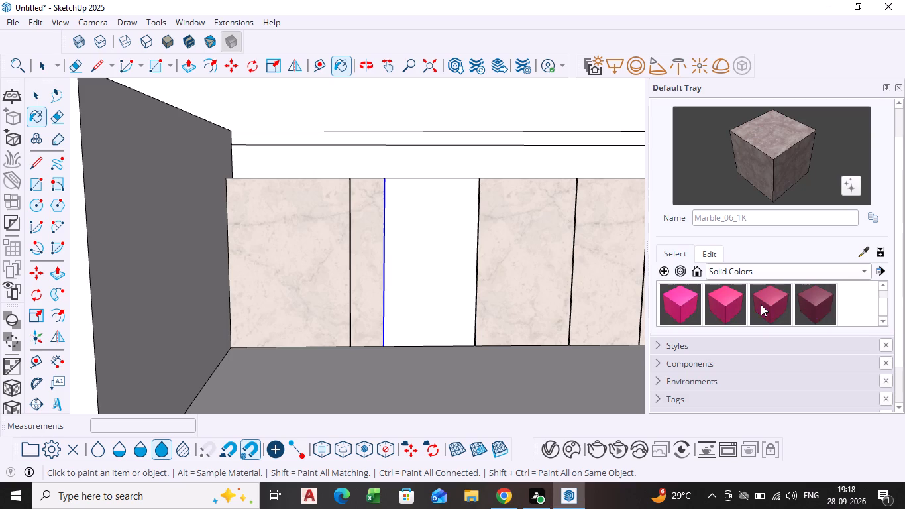
scroll(761, 304, "down", 2)
scroll(761, 304, "up", 1)
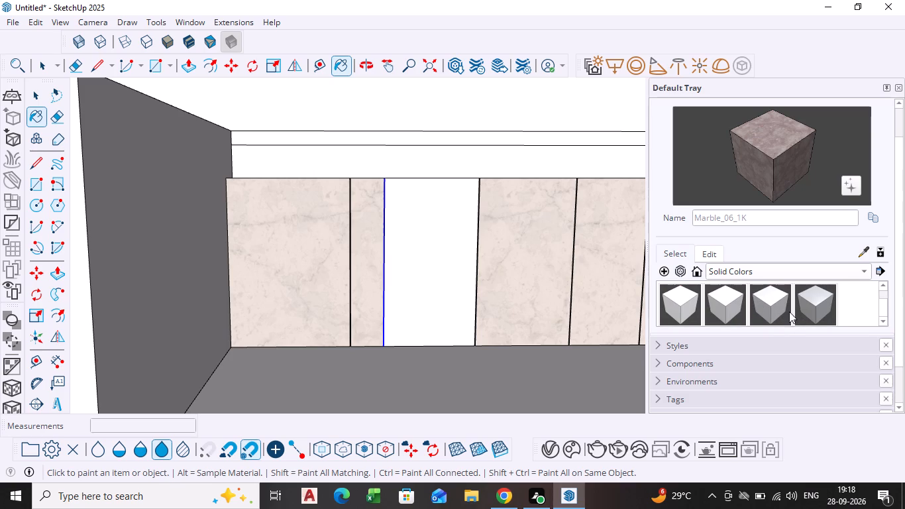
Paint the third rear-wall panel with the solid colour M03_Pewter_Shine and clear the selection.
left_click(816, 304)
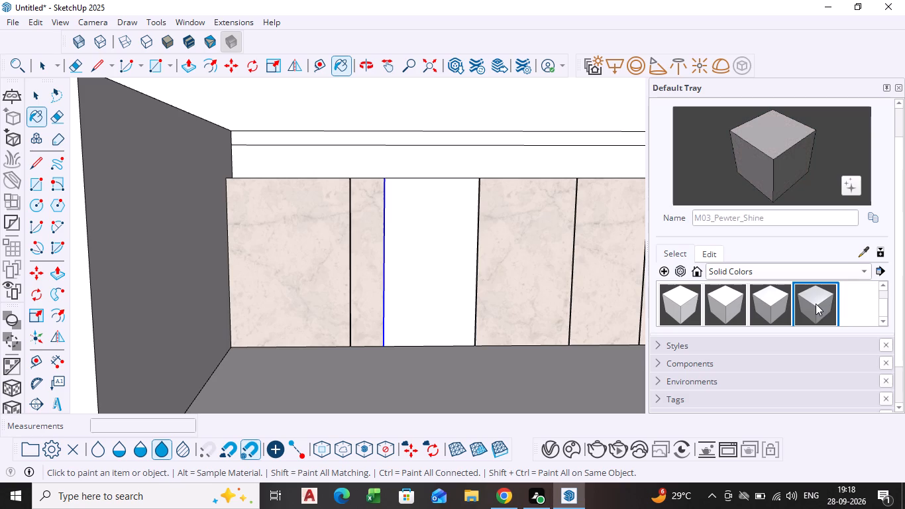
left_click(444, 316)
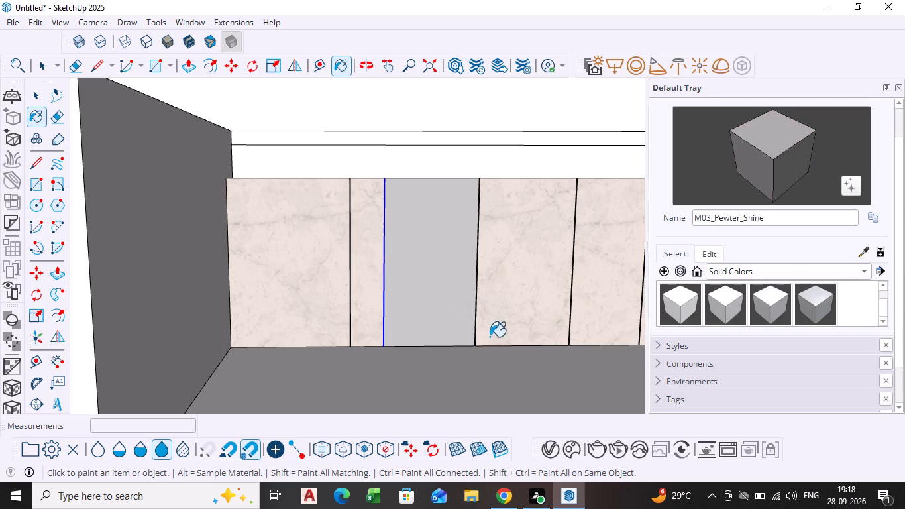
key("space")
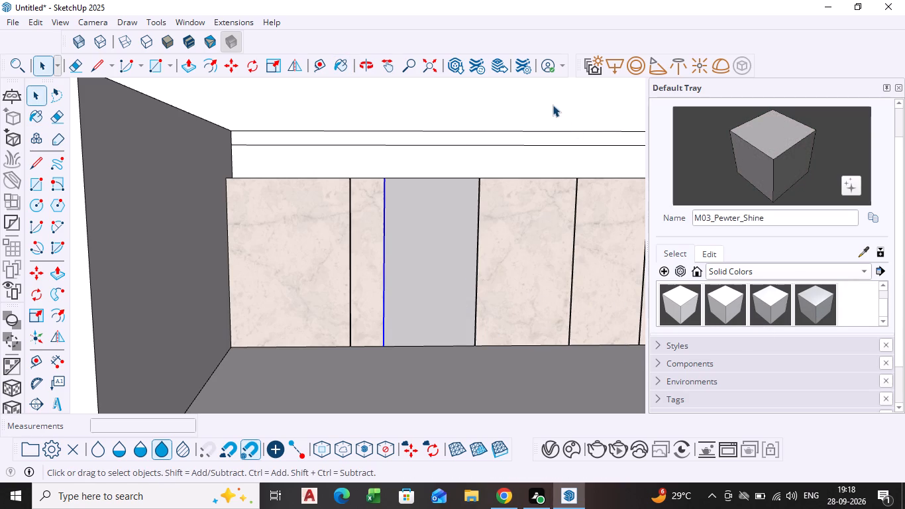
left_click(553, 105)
Repaint the third rear-wall panel with the darker solid colour M04_Stone_Frost.
scroll(502, 365, "down", 6)
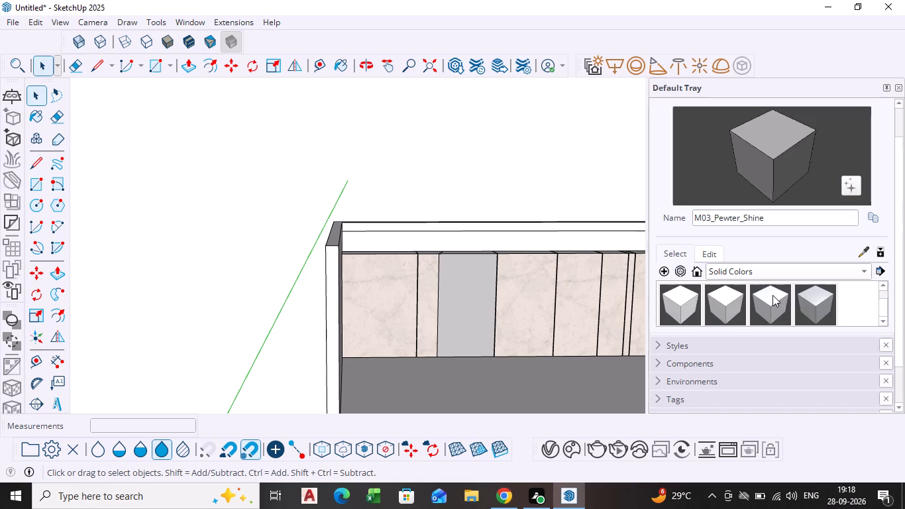
scroll(772, 295, "down", 1)
scroll(684, 304, "up", 1)
scroll(684, 304, "down", 1)
left_click(684, 304)
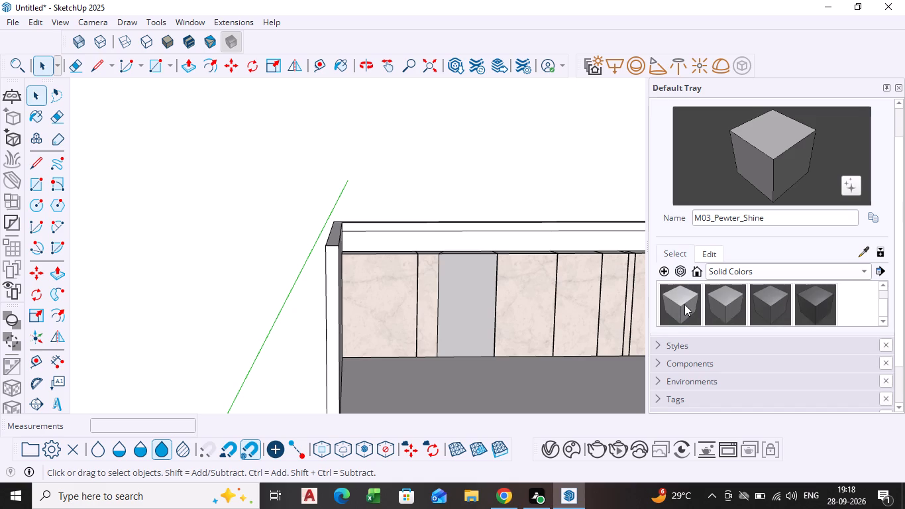
left_click(474, 312)
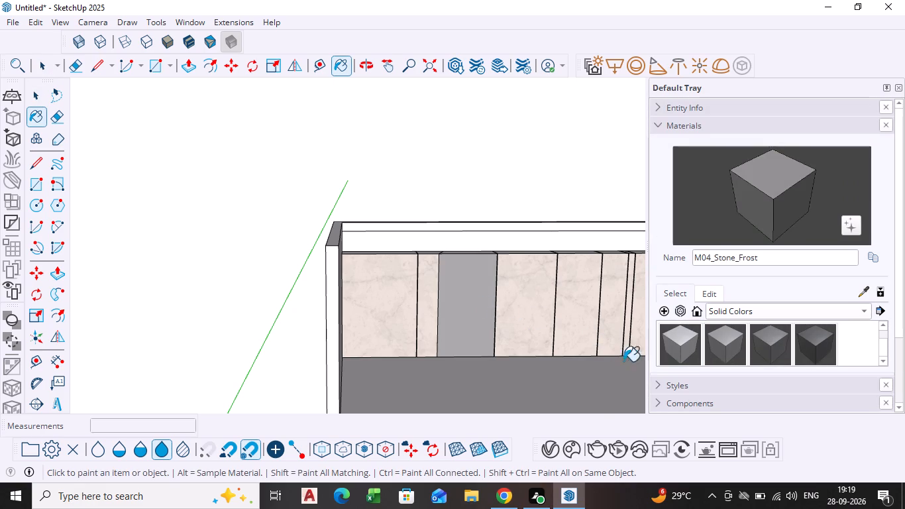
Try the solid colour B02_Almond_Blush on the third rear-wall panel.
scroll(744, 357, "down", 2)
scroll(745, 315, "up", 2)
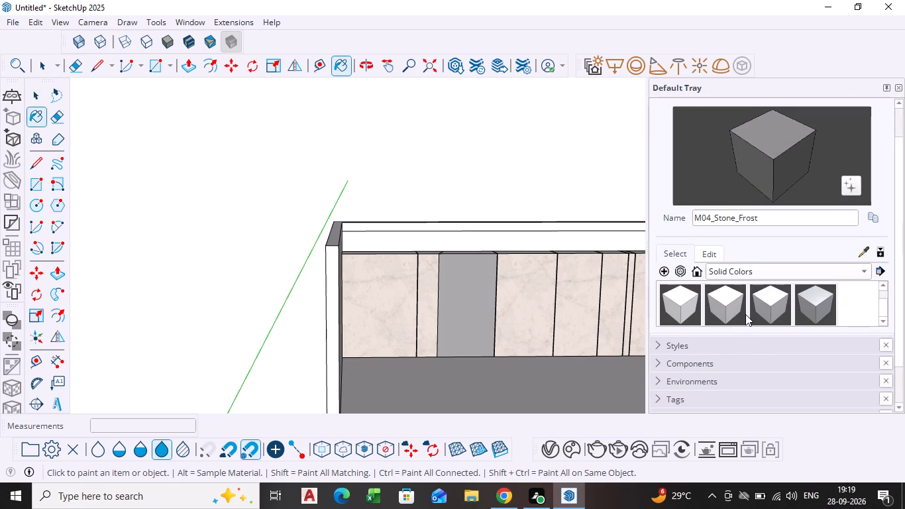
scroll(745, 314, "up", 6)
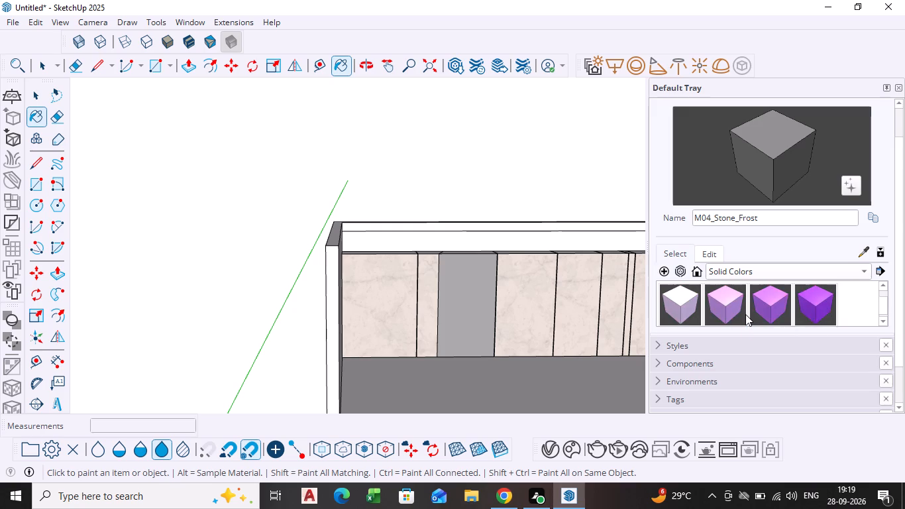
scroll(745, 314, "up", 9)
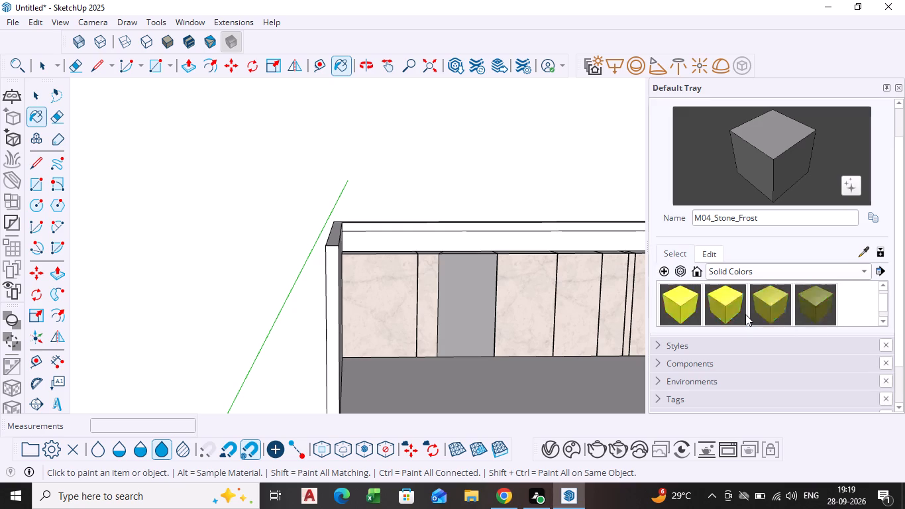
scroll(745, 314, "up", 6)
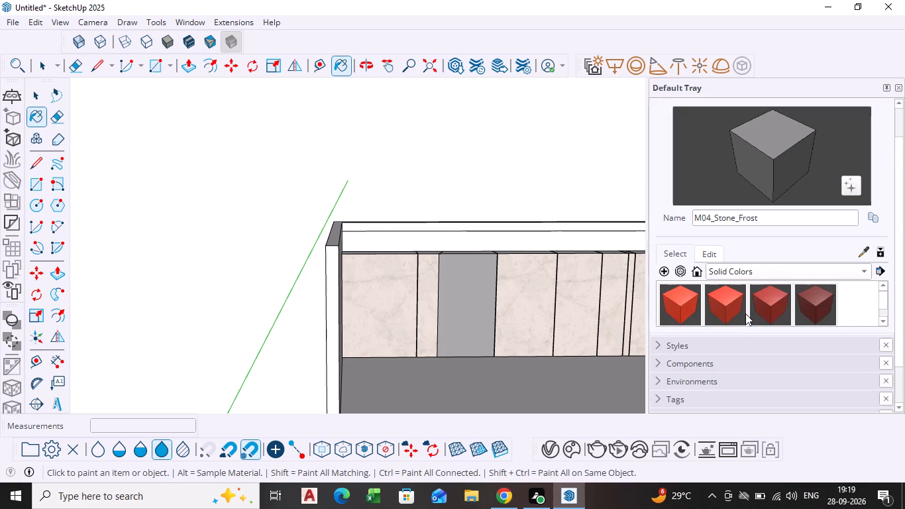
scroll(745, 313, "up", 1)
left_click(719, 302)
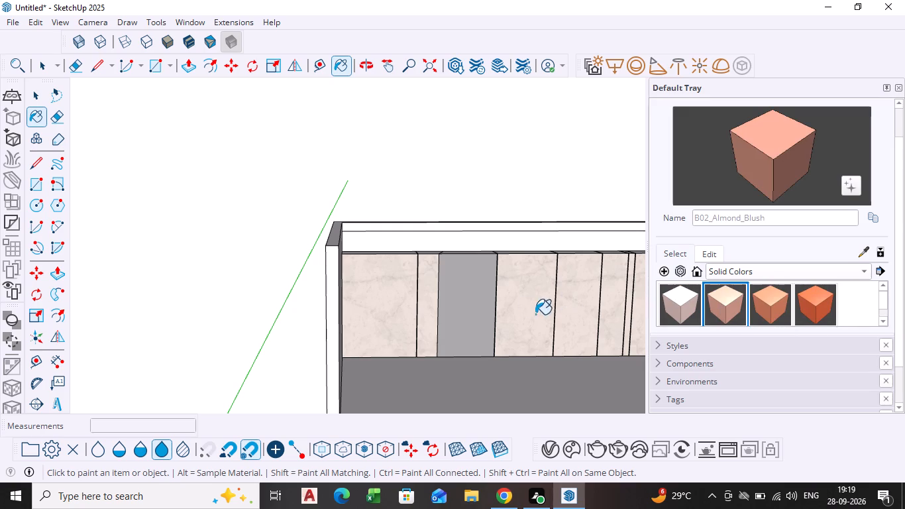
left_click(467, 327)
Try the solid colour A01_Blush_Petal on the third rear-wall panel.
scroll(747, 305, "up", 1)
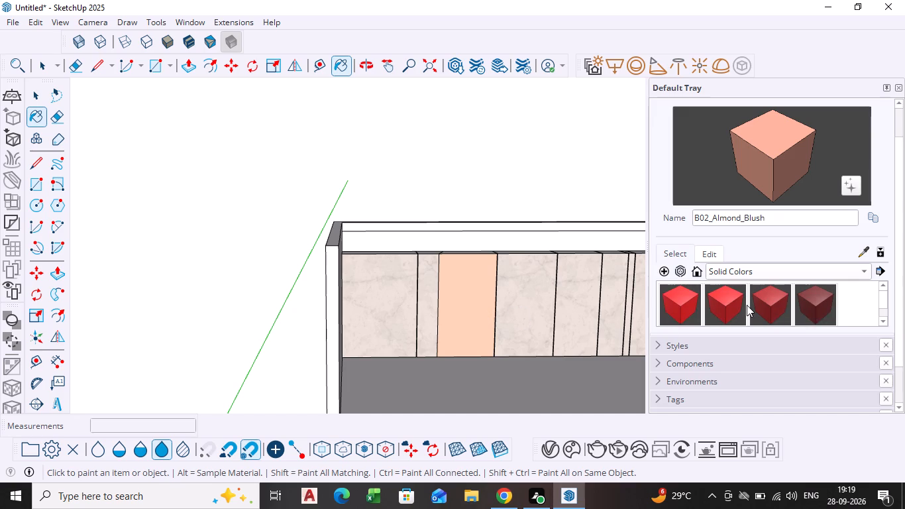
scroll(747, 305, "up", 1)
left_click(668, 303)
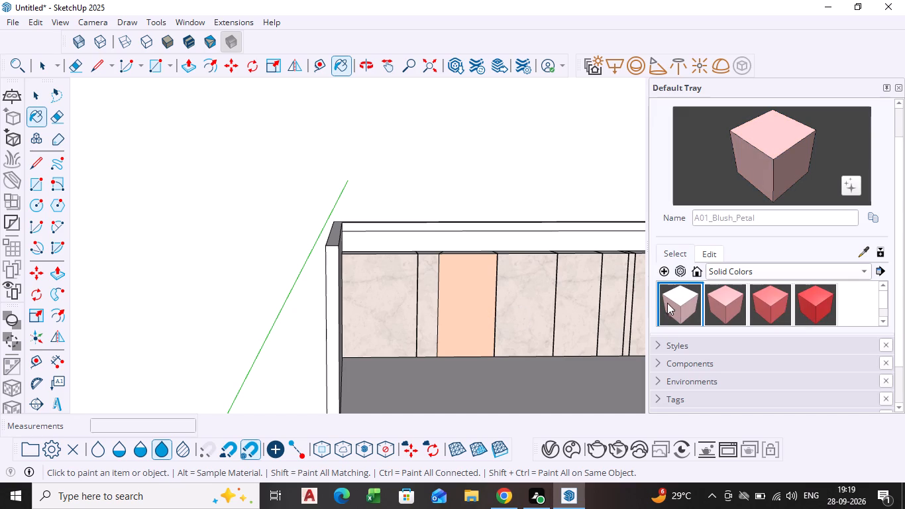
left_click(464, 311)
Repaint the third rear-wall panel with the grey solid colour M03_Pewter_Shine and clear the selection.
scroll(768, 307, "up", 1)
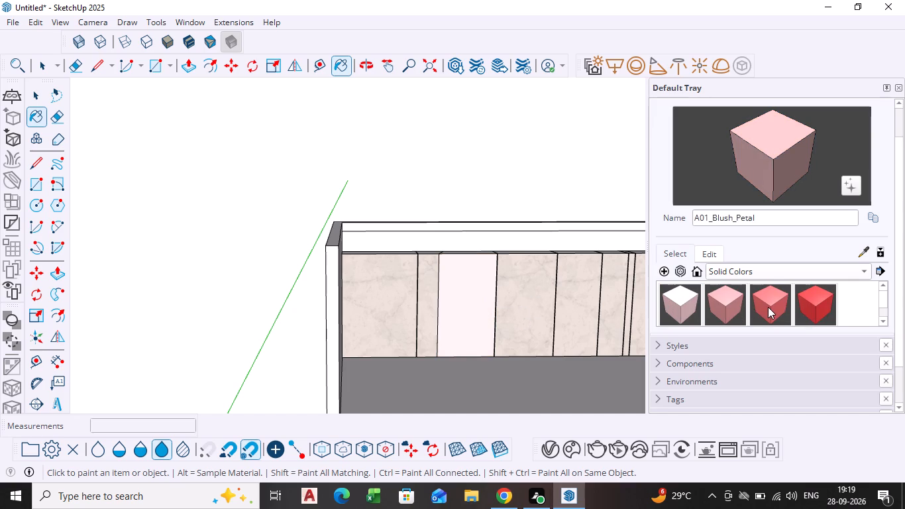
scroll(768, 307, "up", 2)
scroll(761, 322, "down", 15)
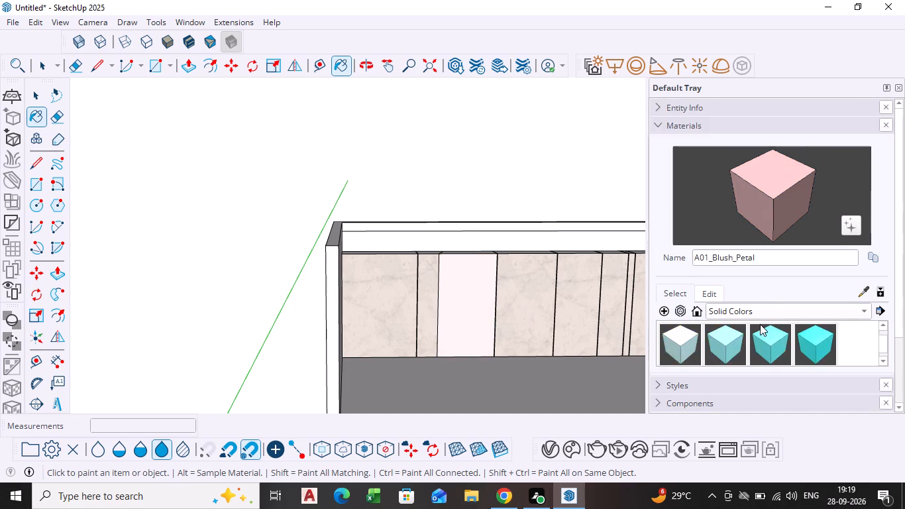
scroll(760, 324, "down", 14)
scroll(775, 290, "up", 2)
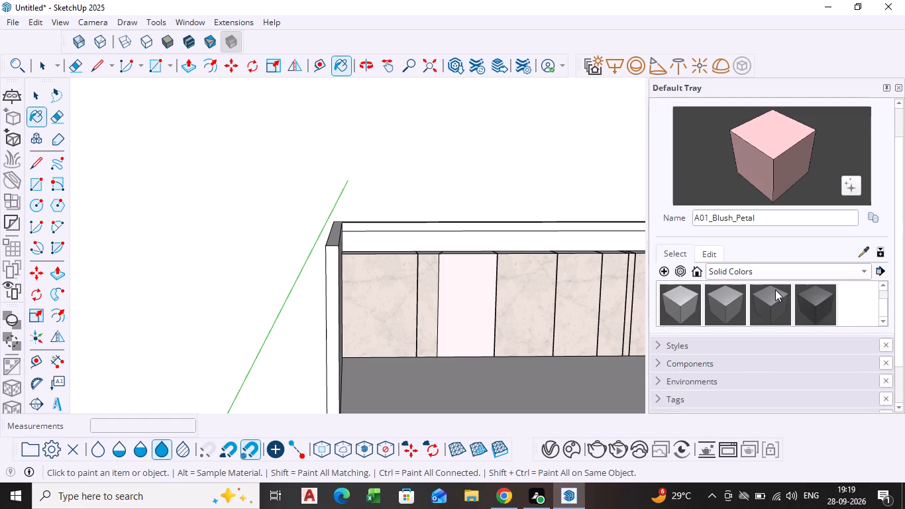
scroll(775, 292, "up", 1)
left_click(816, 311)
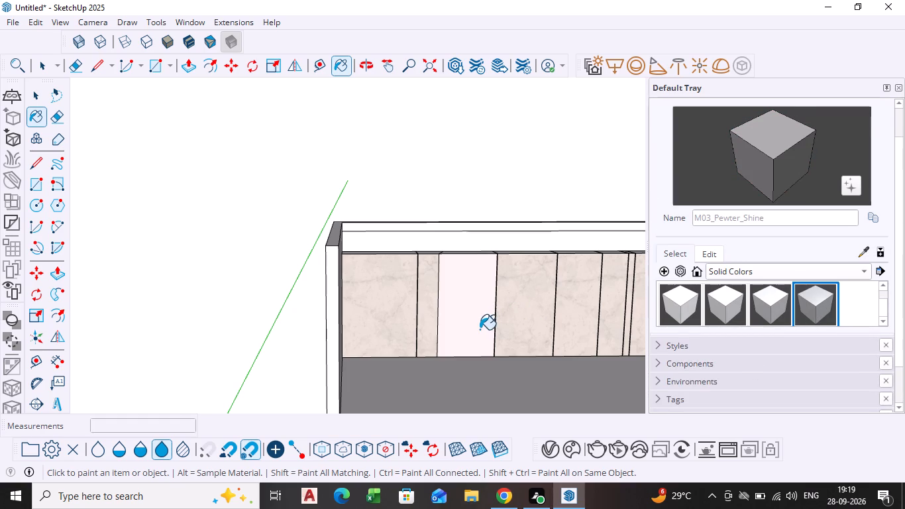
left_click(480, 329)
key("space")
left_click(248, 323)
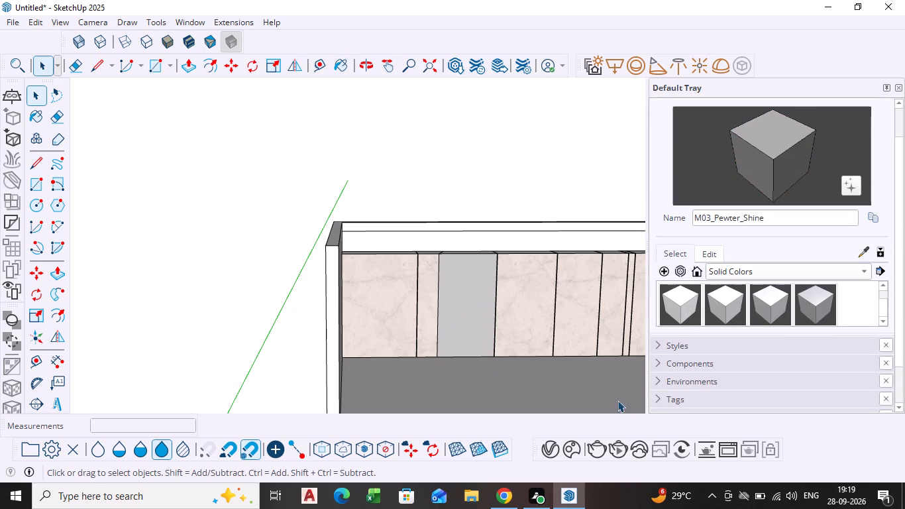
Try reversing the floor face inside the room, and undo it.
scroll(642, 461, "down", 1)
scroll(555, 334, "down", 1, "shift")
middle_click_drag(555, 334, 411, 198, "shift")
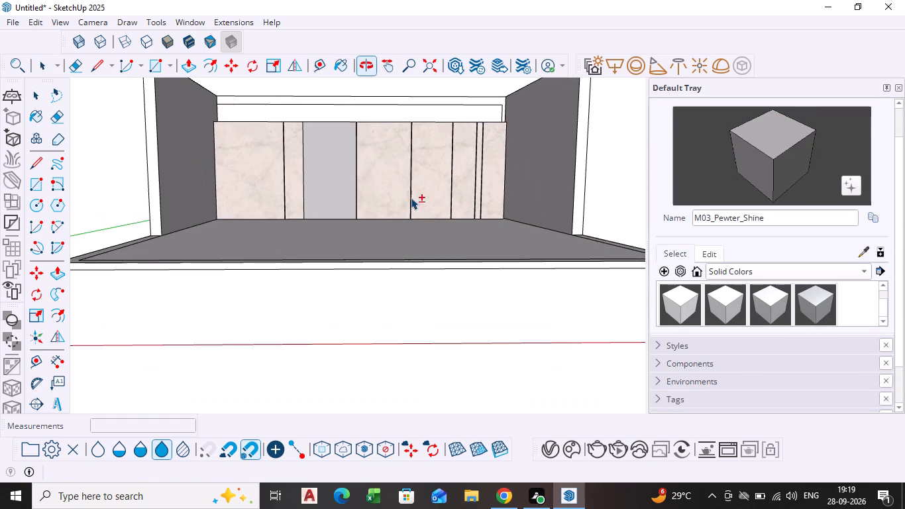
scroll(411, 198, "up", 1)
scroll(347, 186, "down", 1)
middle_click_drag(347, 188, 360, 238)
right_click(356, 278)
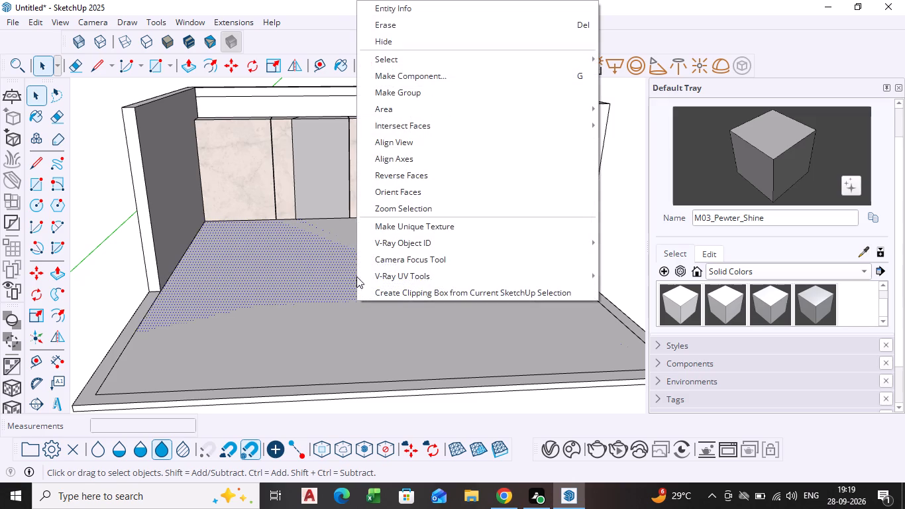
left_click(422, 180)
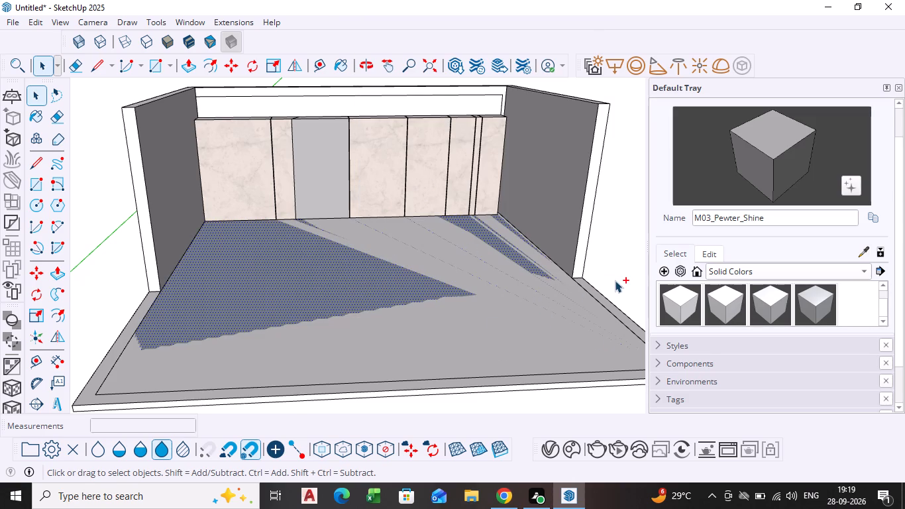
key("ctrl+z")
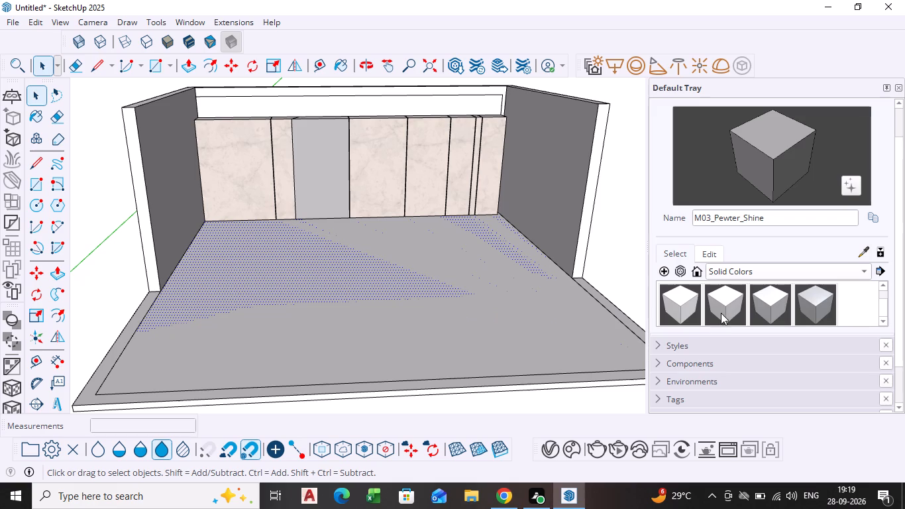
Examine the room's floor and rear-wall panels from several angles.
scroll(717, 311, "up", 2)
scroll(717, 311, "down", 4)
scroll(469, 314, "up", 1)
middle_click_drag(407, 329, 405, 329)
scroll(407, 329, "down", 1)
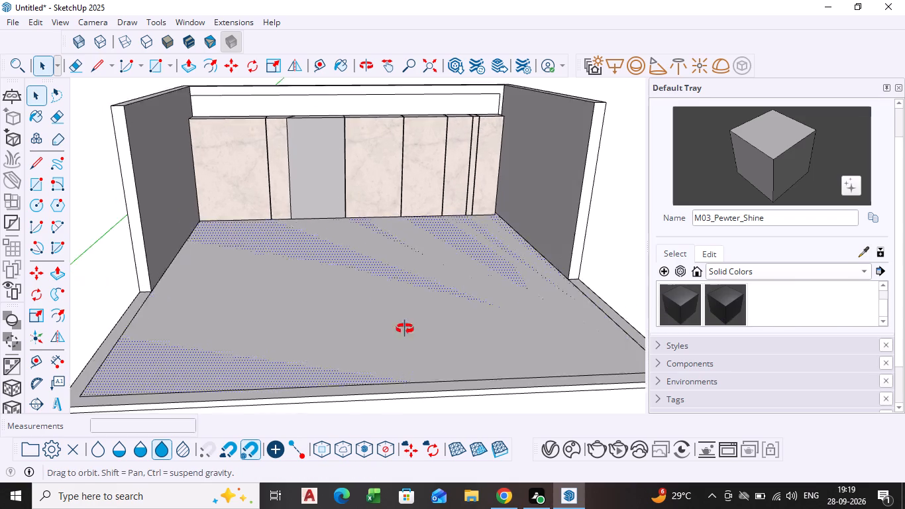
middle_click_drag(405, 329, 341, 317)
scroll(341, 317, "up", 1)
left_click(339, 327)
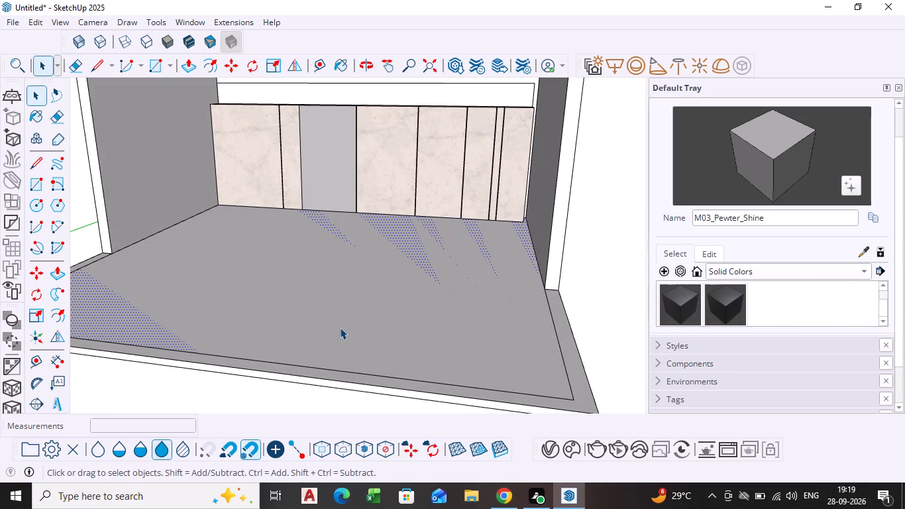
scroll(353, 323, "down", 5)
middle_click_drag(357, 321, 380, 290)
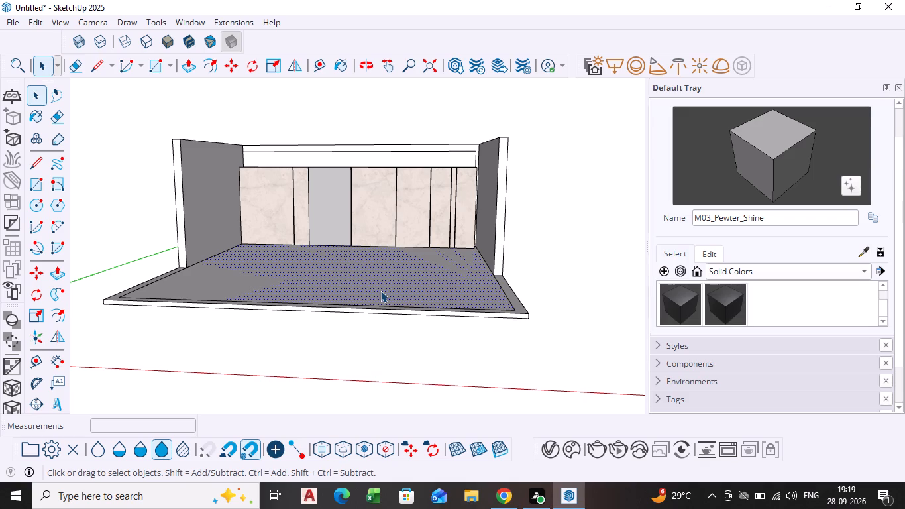
scroll(429, 276, "down", 2)
middle_click_drag(429, 276, 423, 320)
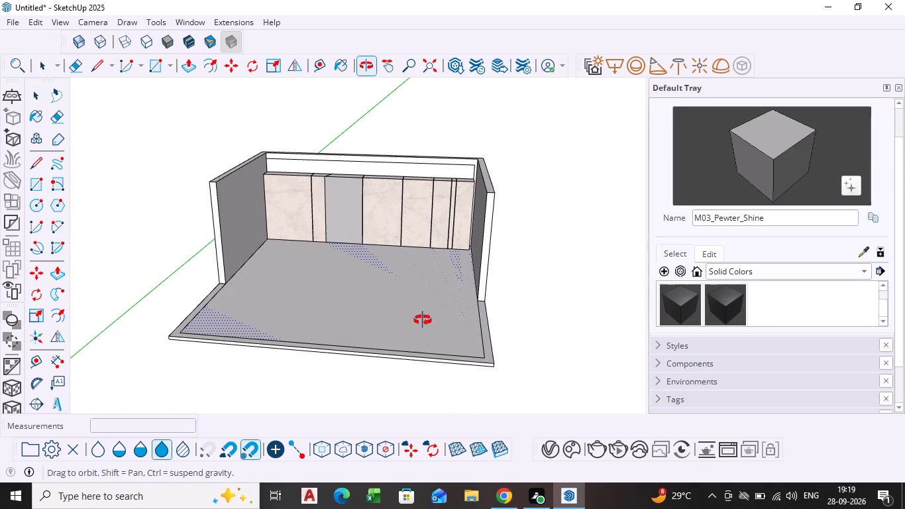
middle_click_drag(423, 320, 421, 321)
middle_click_drag(339, 297, 405, 302, "shift")
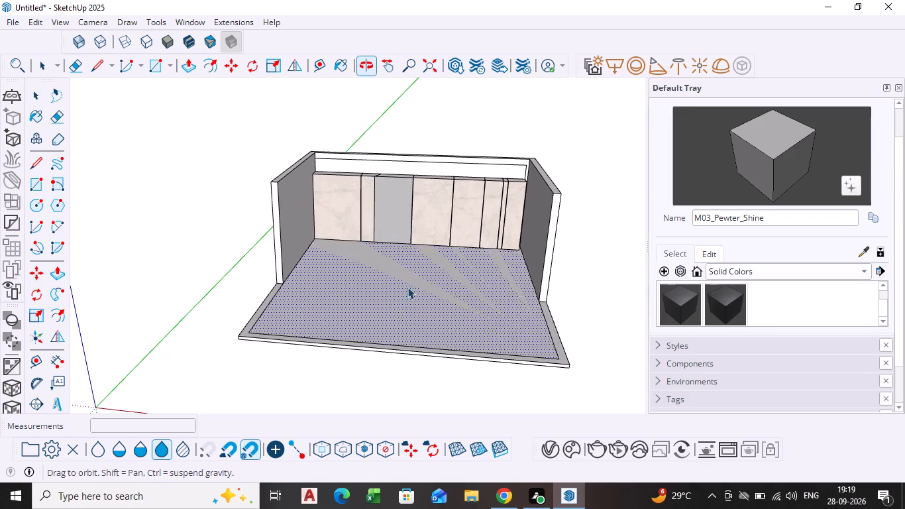
Delete the slanted edge on the top face where the second marble panel meets the grey panel.
scroll(392, 265, "up", 3)
middle_click_drag(392, 282, 391, 318)
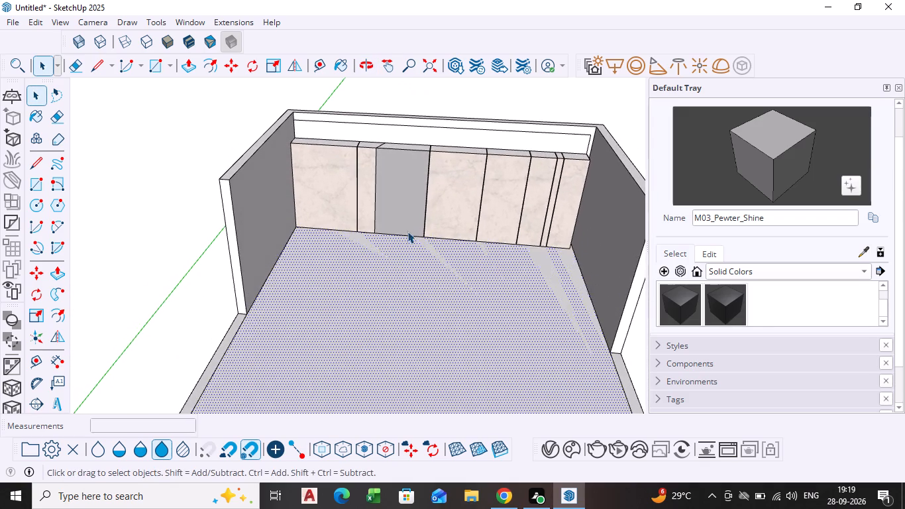
scroll(409, 217, "up", 3)
scroll(409, 213, "down", 1)
middle_click_drag(409, 215, 394, 310)
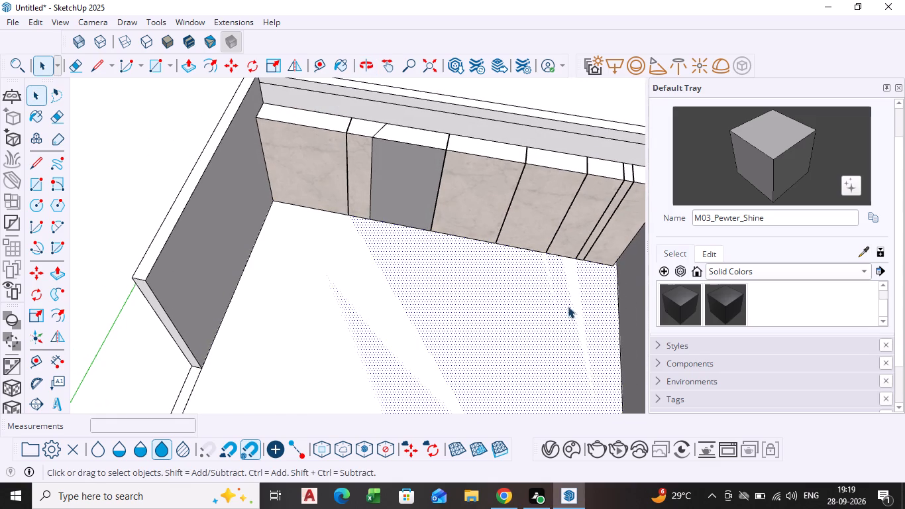
scroll(383, 152, "up", 3)
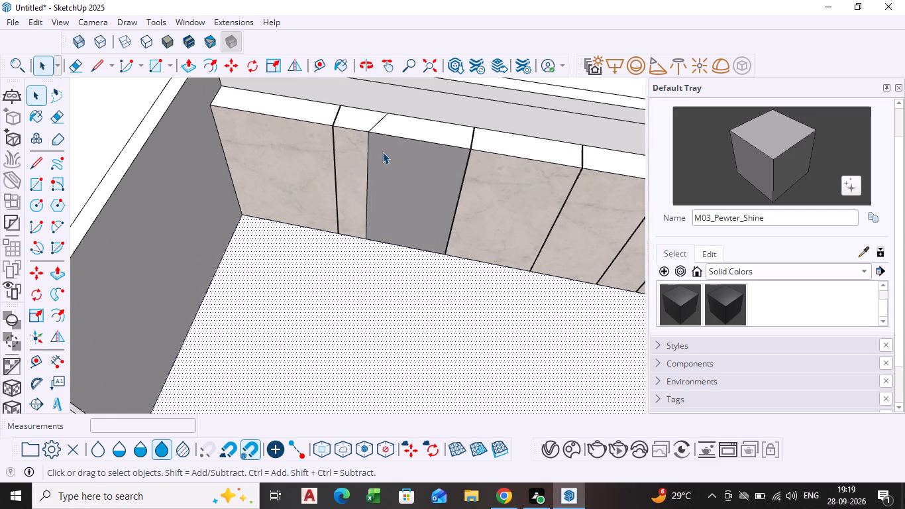
left_click(372, 127)
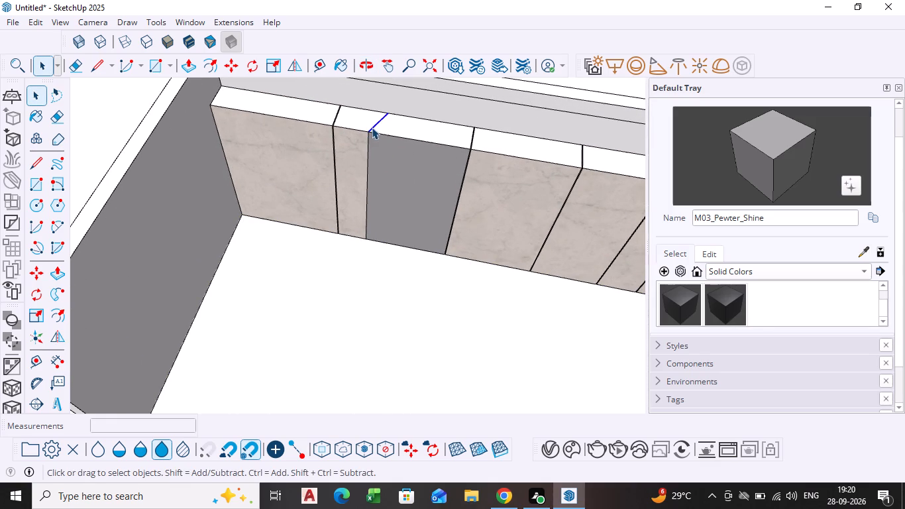
key("Delete")
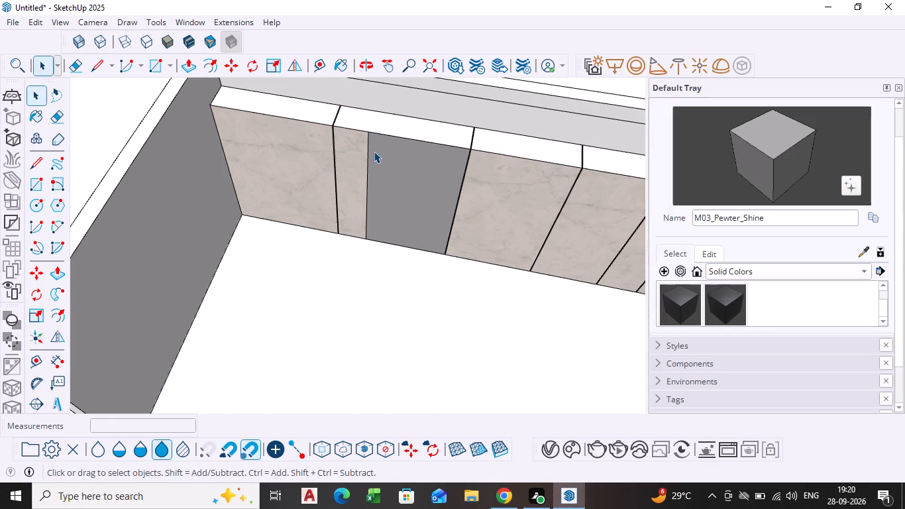
Draw a line about 1' 7" along the green axis across the panel top, from the front corner between the second and grey panels.
key("l")
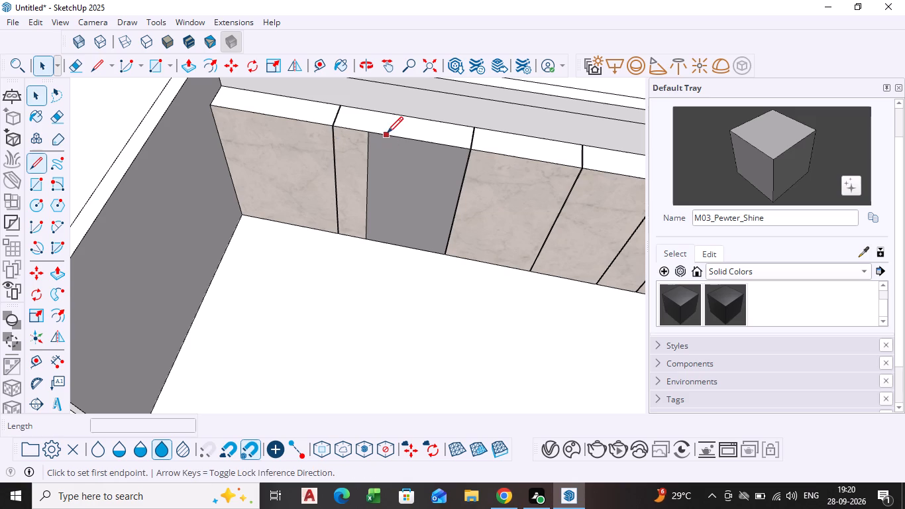
left_click(367, 134)
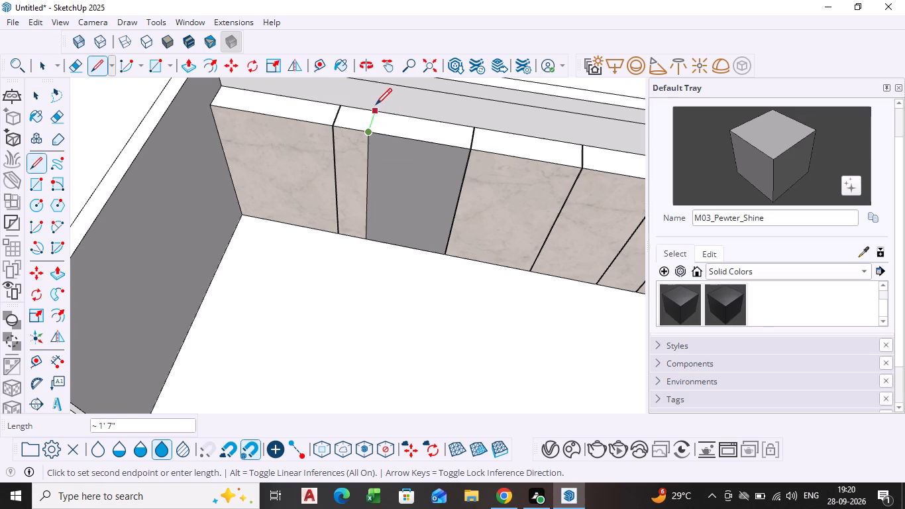
left_click(376, 108)
key("space")
Paint the top face of the third rear-wall panel with M03_Pewter_Shine.
scroll(467, 221, "down", 7)
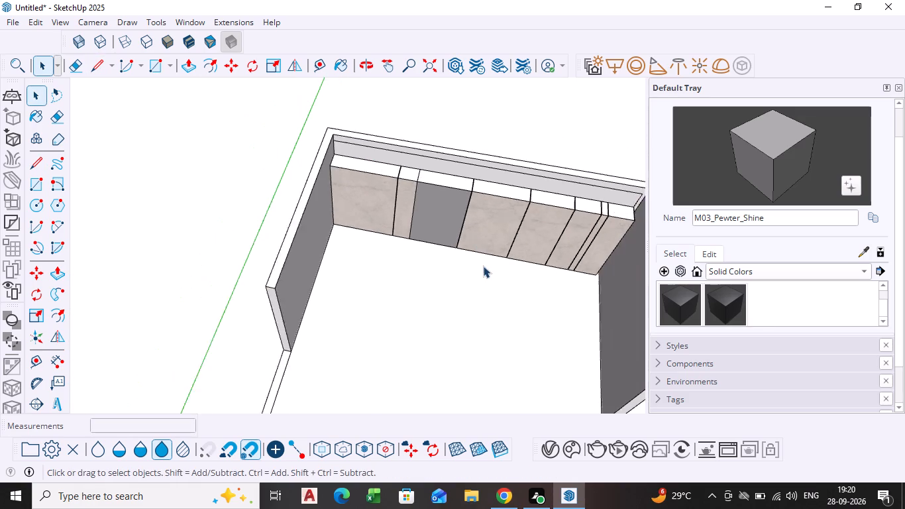
middle_click_drag(512, 280, 517, 267)
scroll(517, 267, "down", 1)
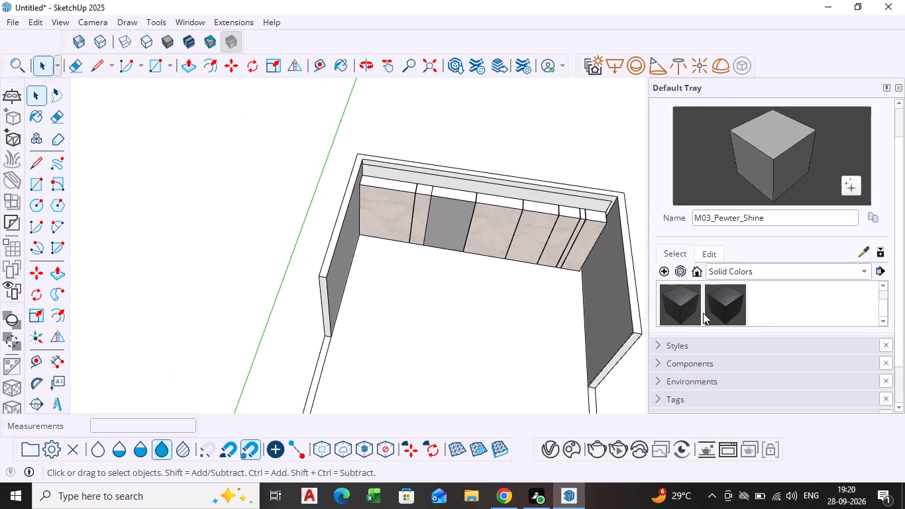
left_click(758, 173)
scroll(498, 213, "up", 5)
left_click(445, 184)
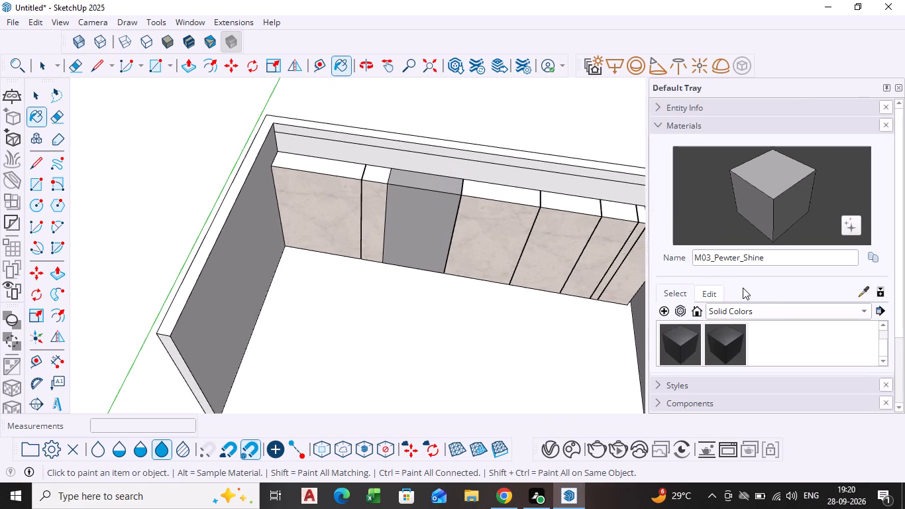
Paint the unpainted top faces of the other rear-wall panels, including the narrow strip, with the Stone material Marble_01_1K.
left_click(728, 317)
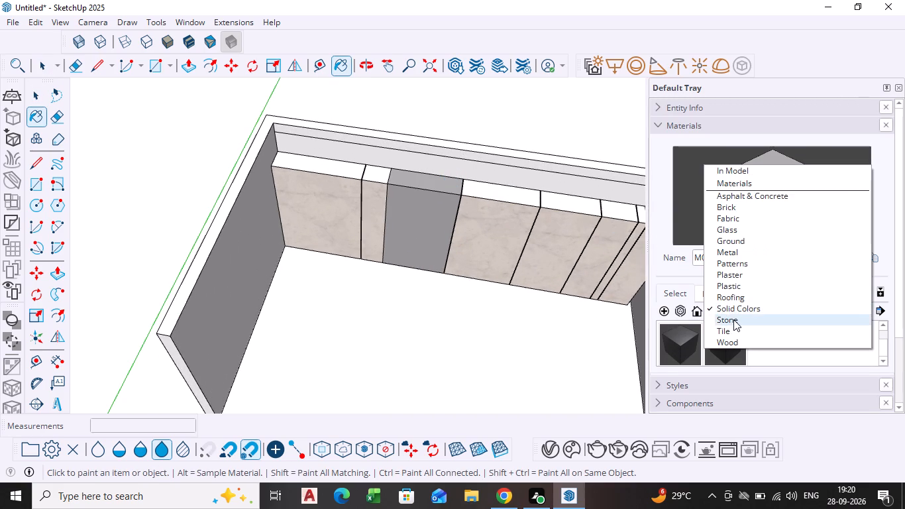
left_click(733, 319)
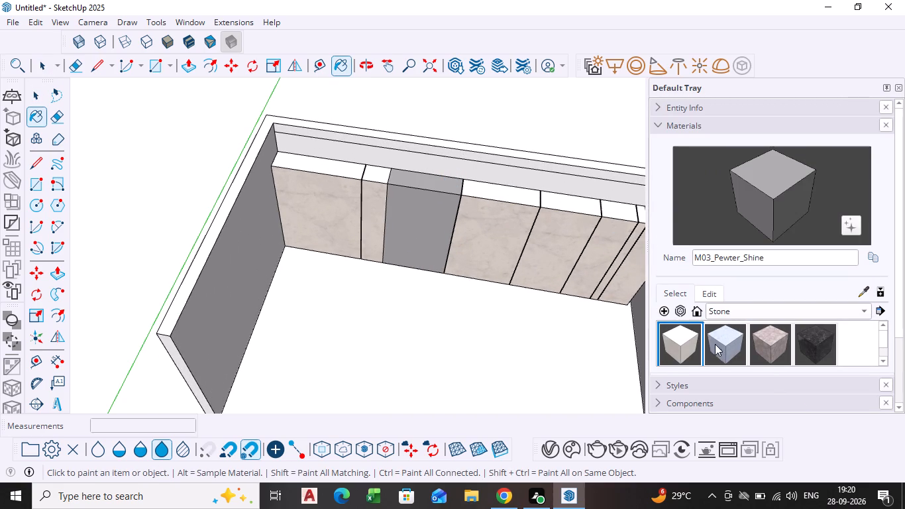
scroll(718, 341, "up", 3)
left_click(688, 345)
left_click(509, 192)
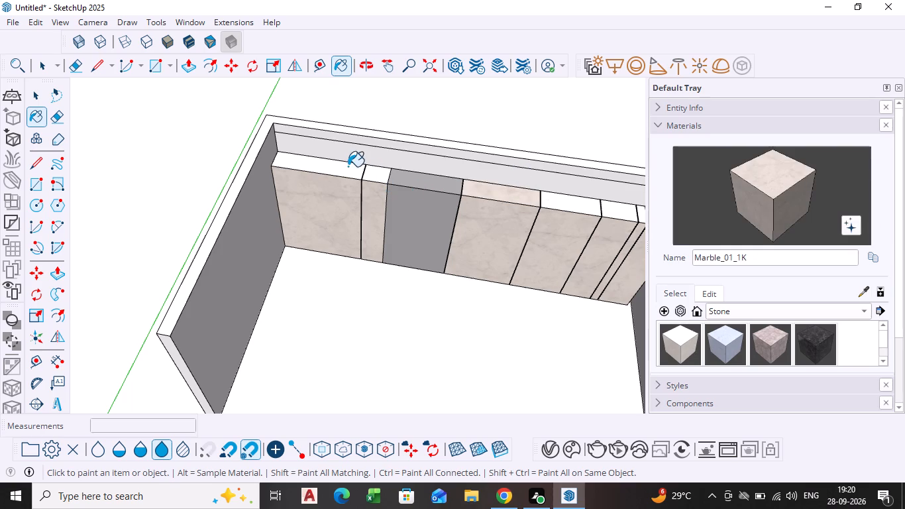
left_click(338, 171)
left_click(378, 180)
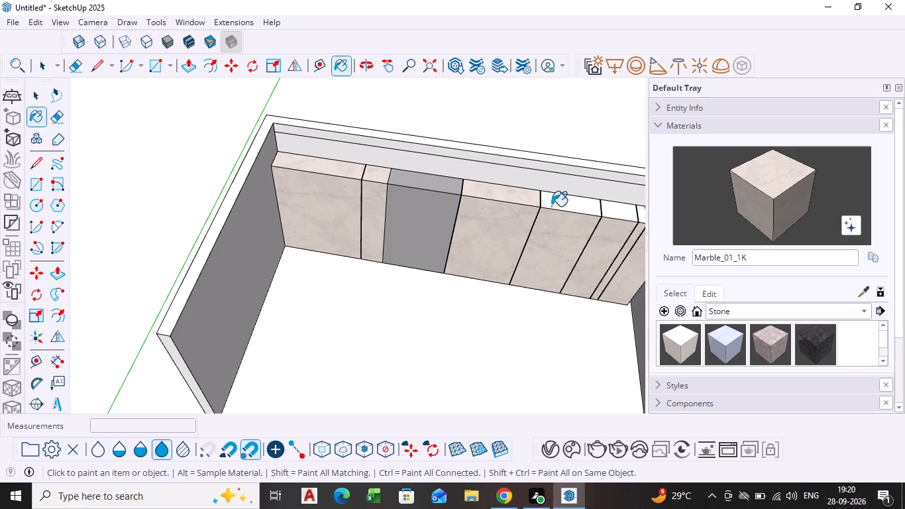
left_click(557, 206)
left_click(622, 216)
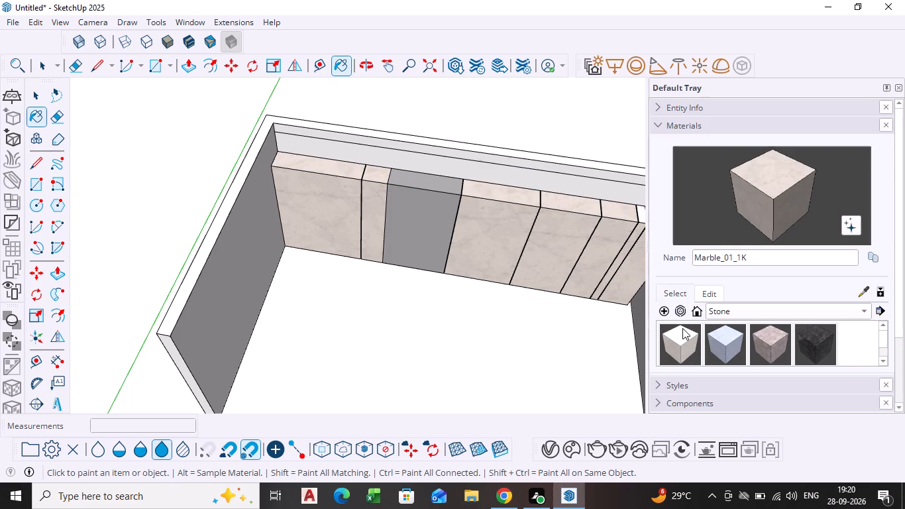
scroll(611, 305, "down", 1, "shift")
middle_click_drag(611, 305, 524, 288, "shift")
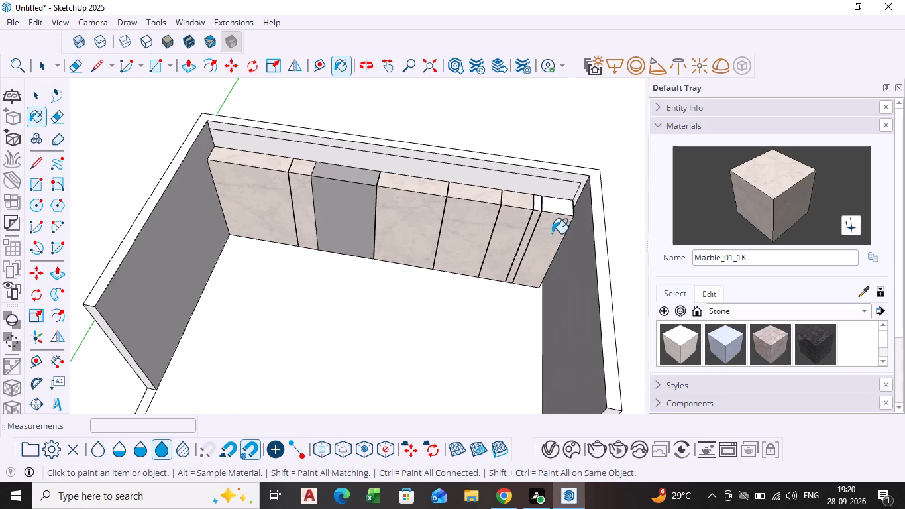
scroll(552, 231, "up", 4)
left_click(555, 196)
scroll(524, 198, "up", 4)
left_click(528, 193)
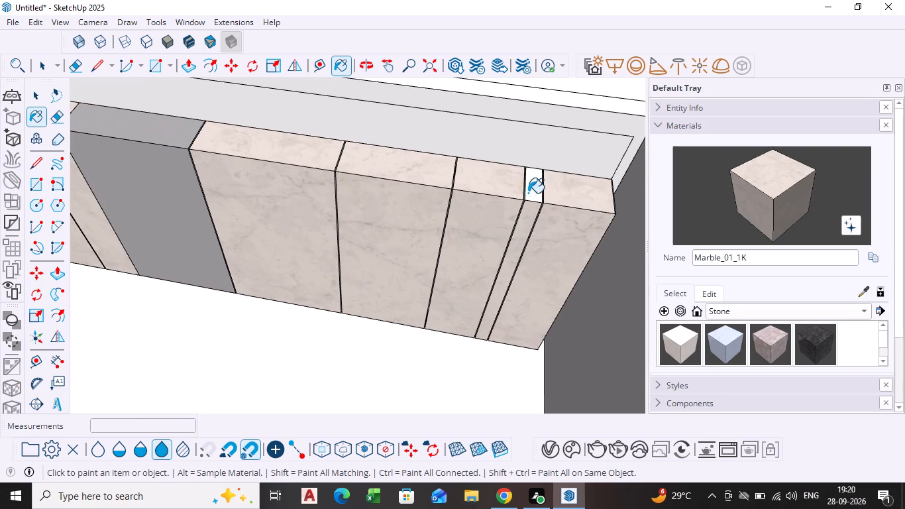
Examine the painted rear-wall panels from the front and from above the room.
scroll(501, 244, "down", 5)
middle_click_drag(345, 332, 394, 172)
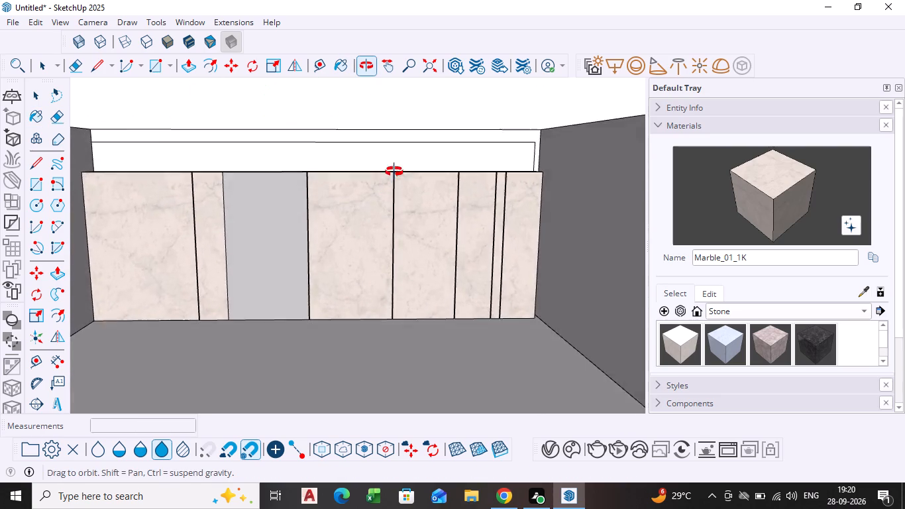
middle_click_drag(394, 172, 396, 175)
scroll(395, 171, "down", 9)
scroll(349, 247, "up", 8)
scroll(348, 247, "down", 2)
key("space")
key("space")
key("space")
key("space")
key("space")
key("space")
key("space")
key("space")
key("space")
key("space")
key("space")
key("space")
key("space")
key("space")
middle_click_drag(367, 326, 365, 356)
scroll(379, 287, "down", 1)
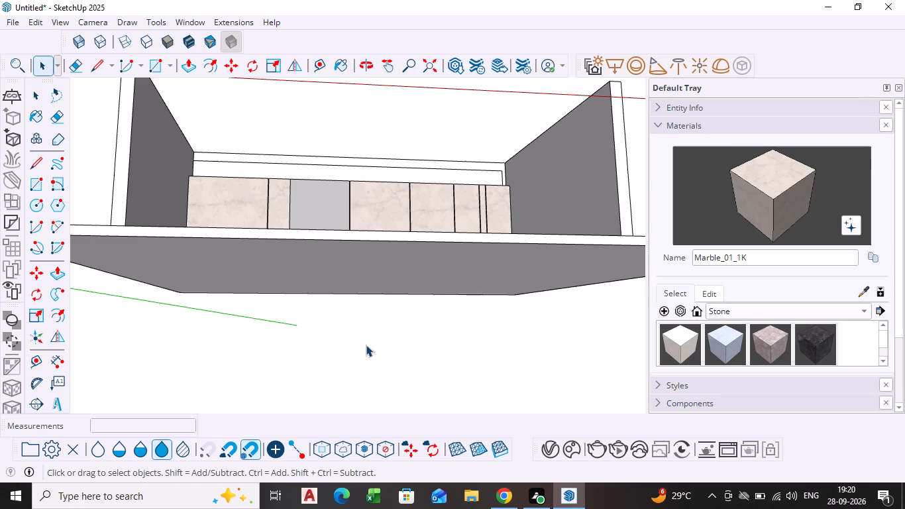
middle_click_drag(388, 260, 374, 331)
Create a Fur geometry asset in the V-Ray Asset Editor and show its parameters.
left_click(543, 446)
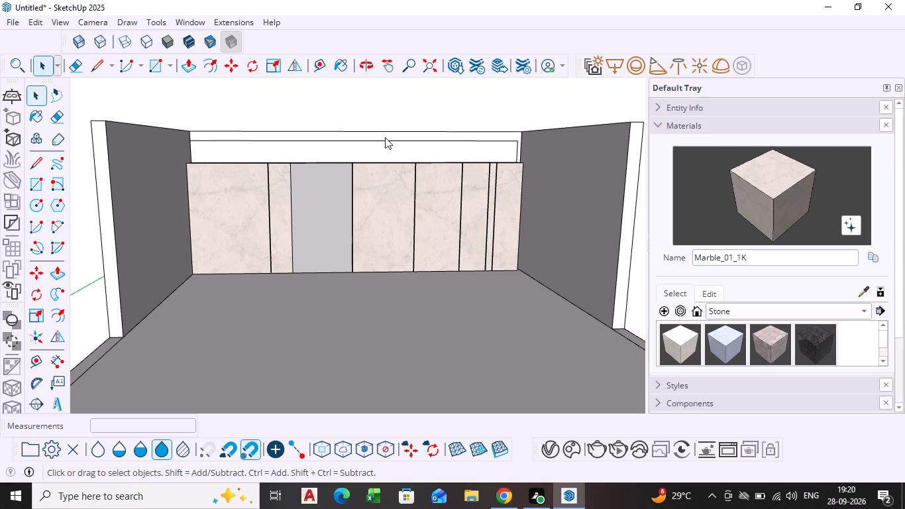
left_click(877, 417)
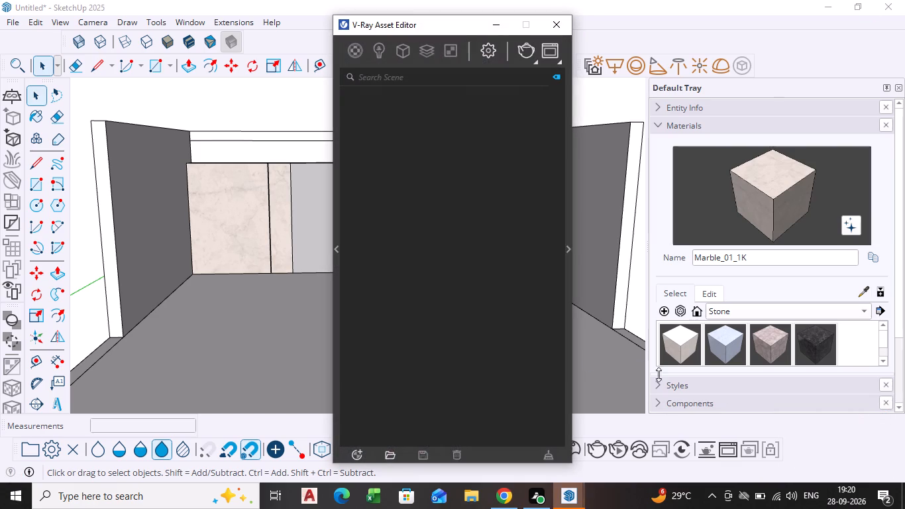
left_click(358, 456)
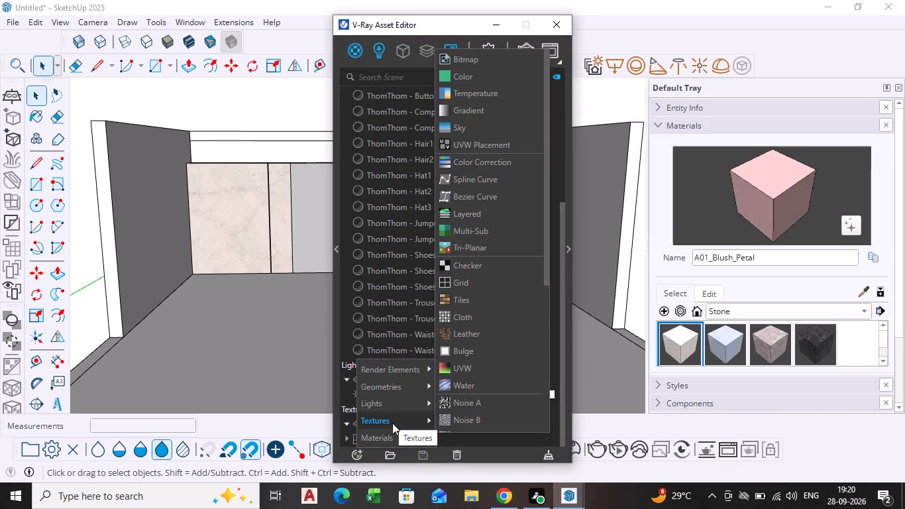
left_click(340, 406)
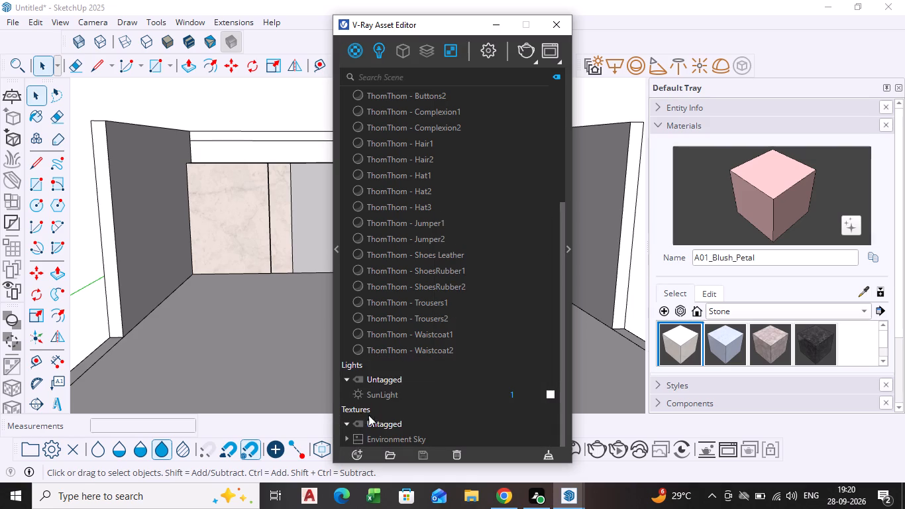
scroll(384, 426, "down", 2)
left_click(356, 449)
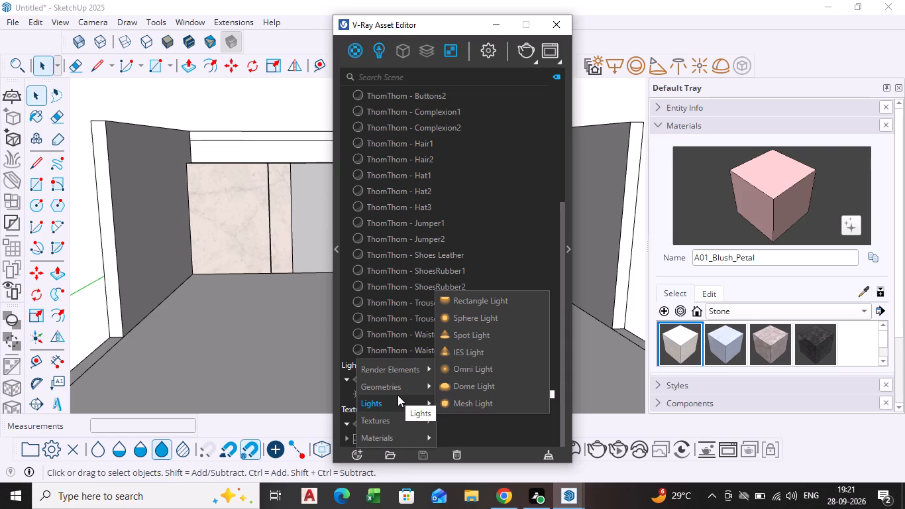
left_click(399, 388)
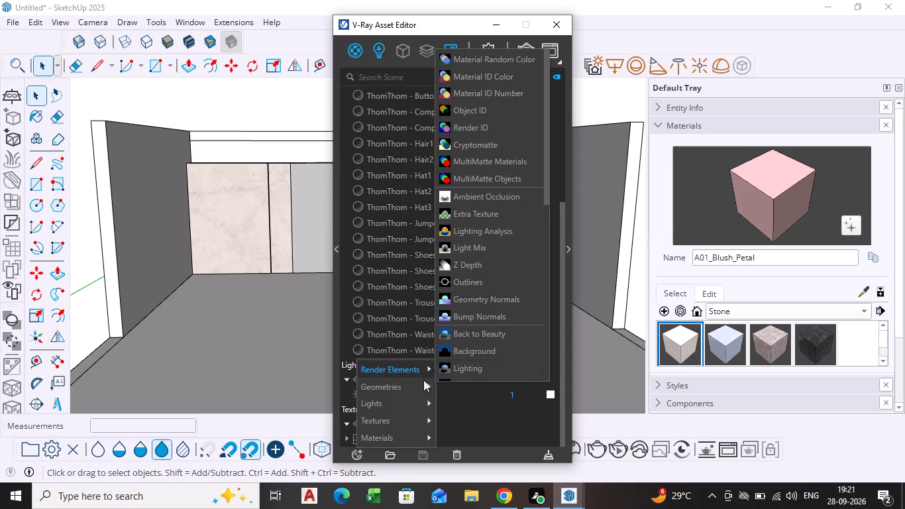
left_click(408, 386)
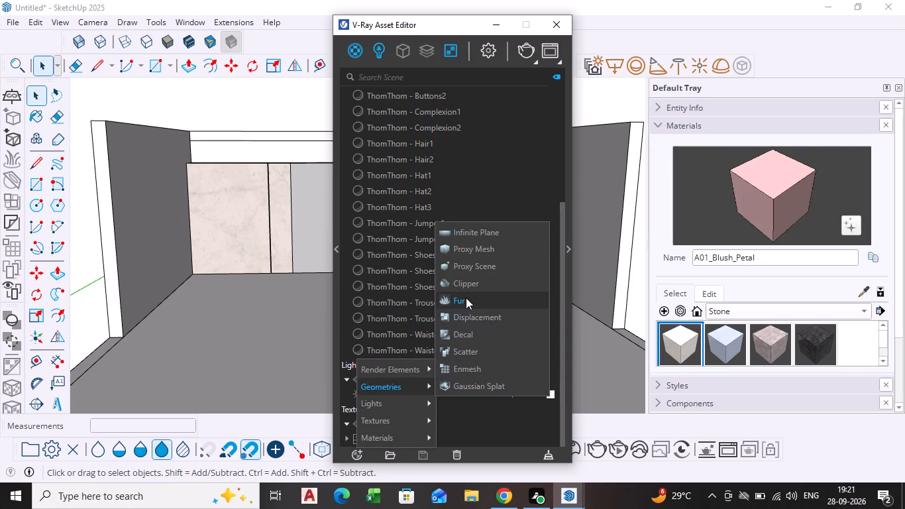
left_click(466, 298)
left_click(564, 276)
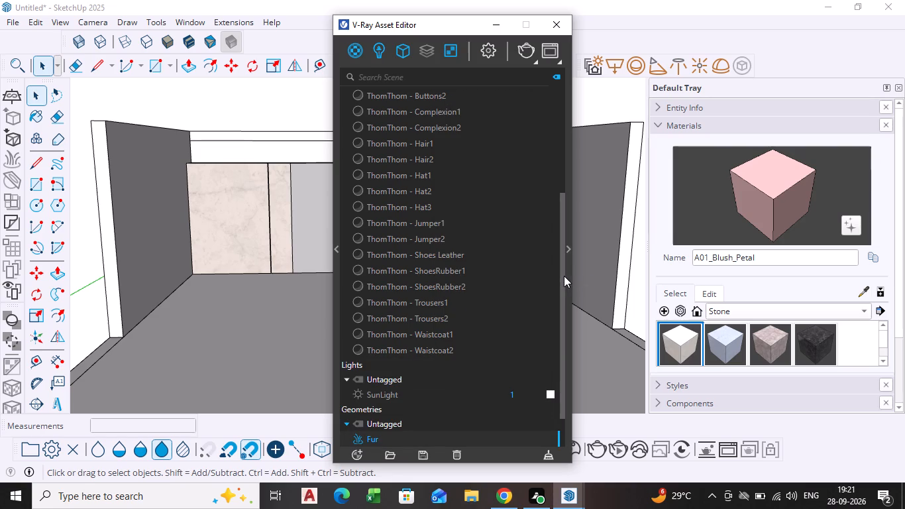
left_click(565, 251)
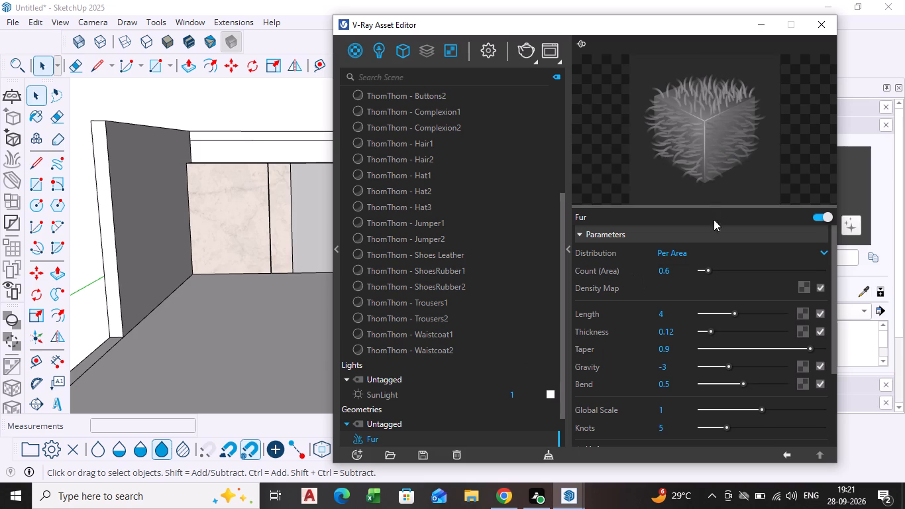
Set the Fur asset's Count (Area) to 9.6.
scroll(686, 131, "up", 3)
left_click(696, 141)
triple_click(696, 142)
left_click_drag(705, 265, 789, 268)
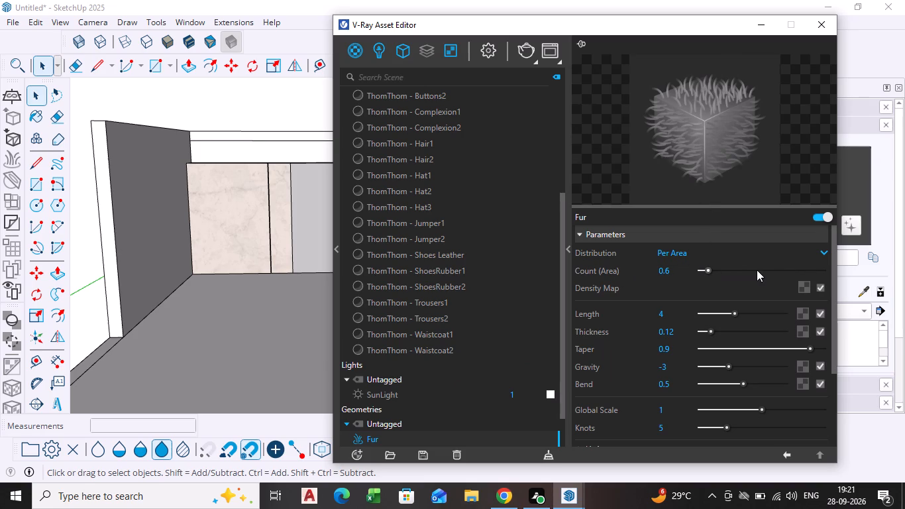
left_click(751, 270)
left_click(800, 269)
left_click(818, 272)
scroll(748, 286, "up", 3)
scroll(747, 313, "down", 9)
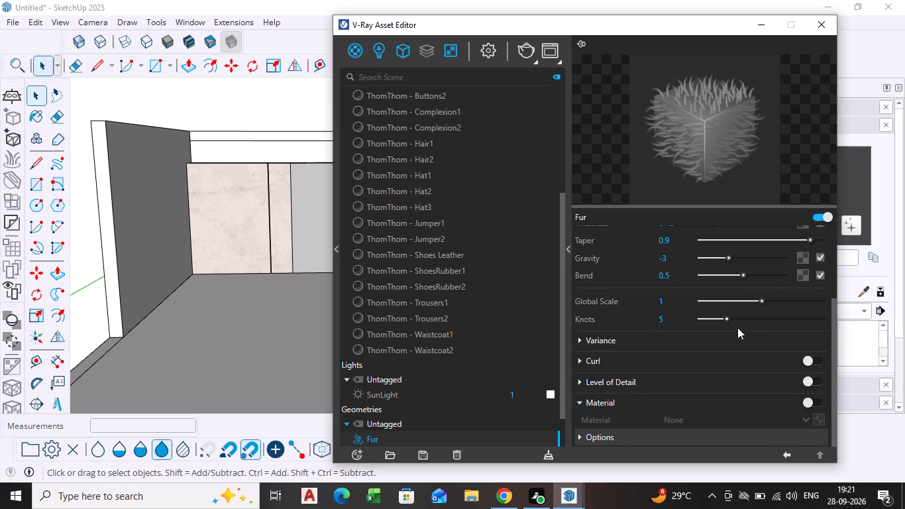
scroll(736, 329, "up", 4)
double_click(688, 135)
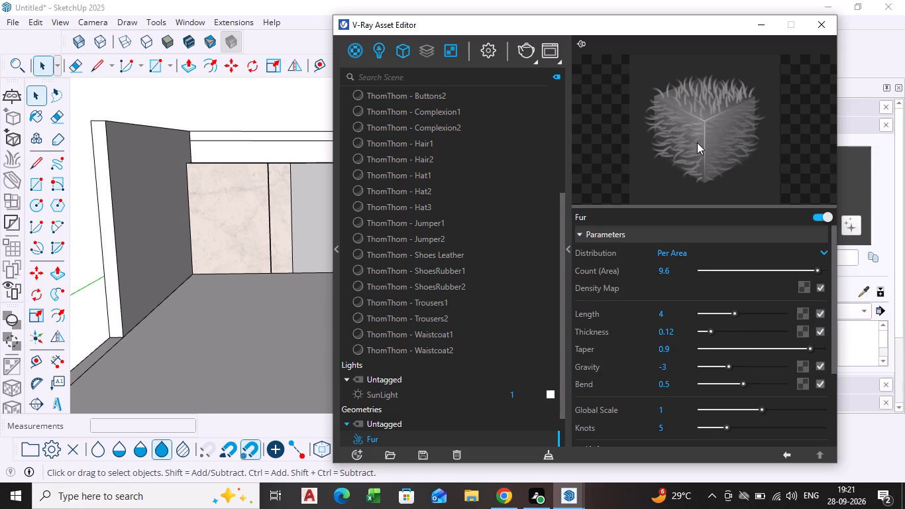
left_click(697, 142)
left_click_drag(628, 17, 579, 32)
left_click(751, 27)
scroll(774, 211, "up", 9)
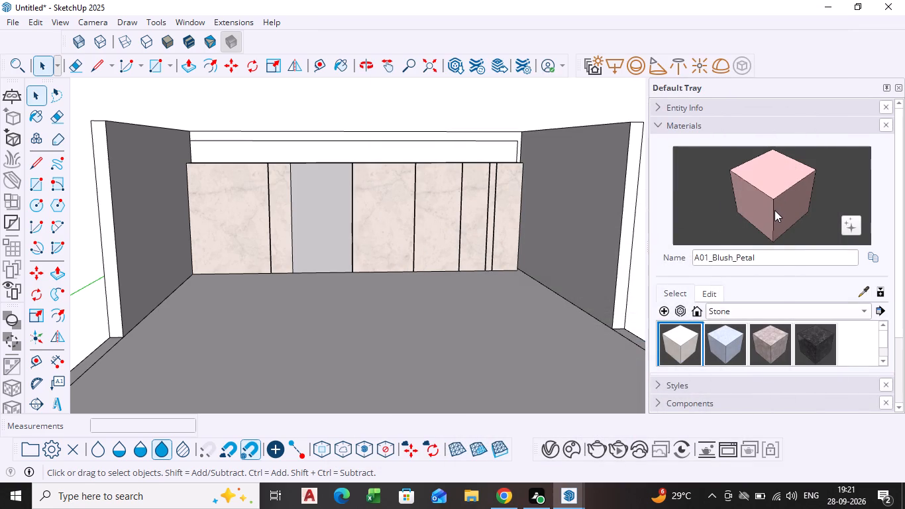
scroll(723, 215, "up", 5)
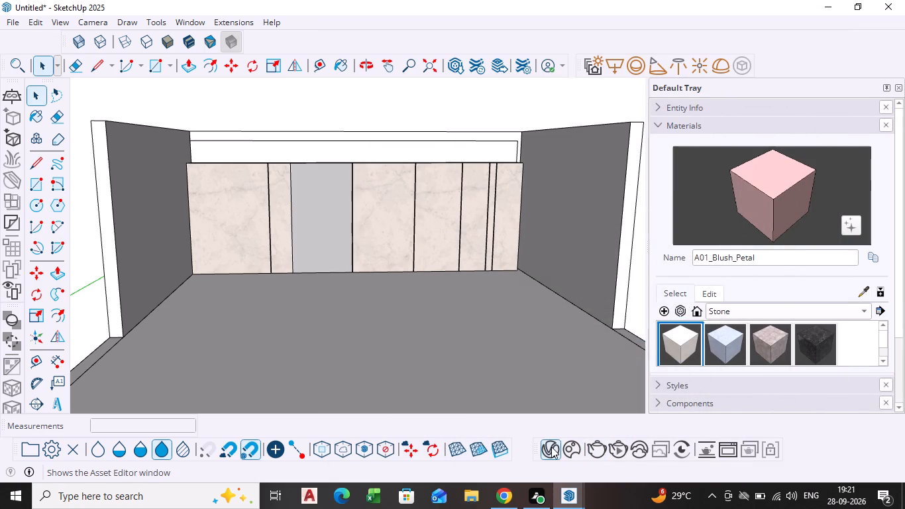
Enable Curl, Level of Detail and Material for the Fur asset in the V-Ray Asset Editor.
left_click(551, 447)
triple_click(720, 131)
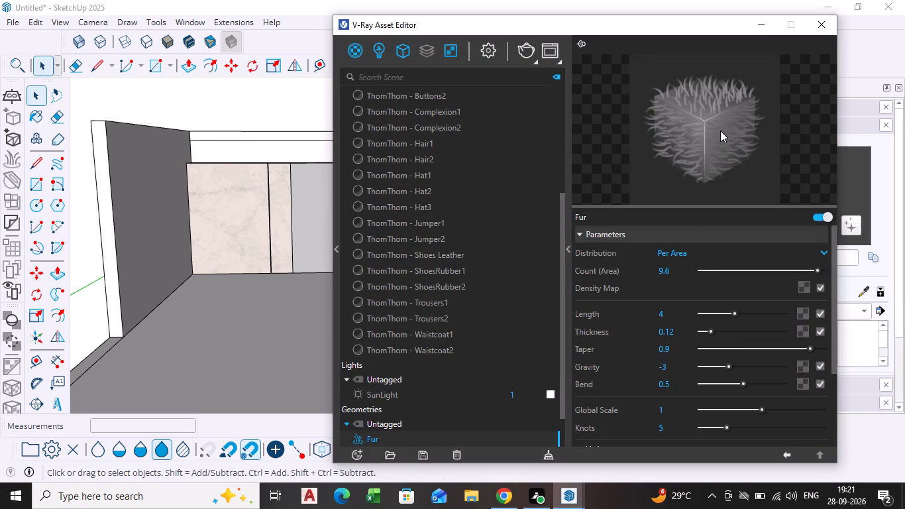
scroll(746, 355, "down", 7)
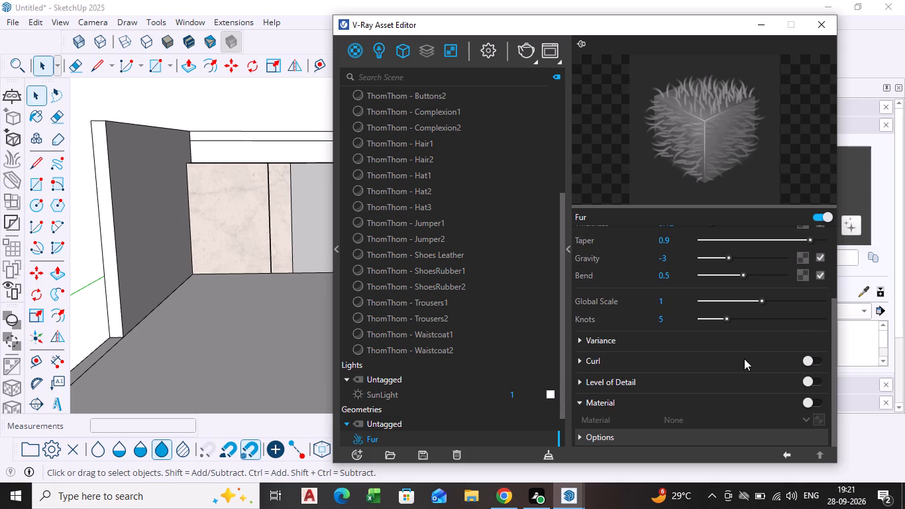
left_click(810, 360)
left_click(813, 380)
left_click(810, 400)
scroll(723, 400, "down", 4)
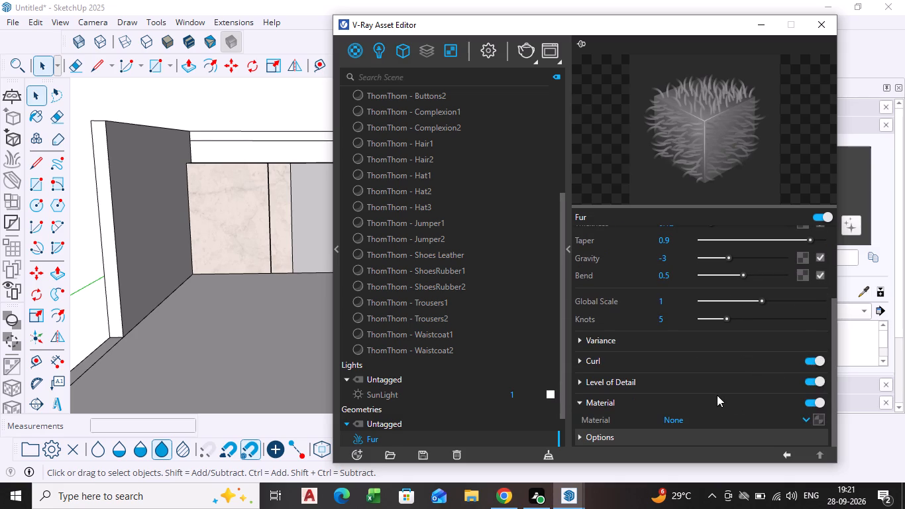
scroll(709, 389, "up", 4)
scroll(690, 384, "down", 5)
double_click(706, 145)
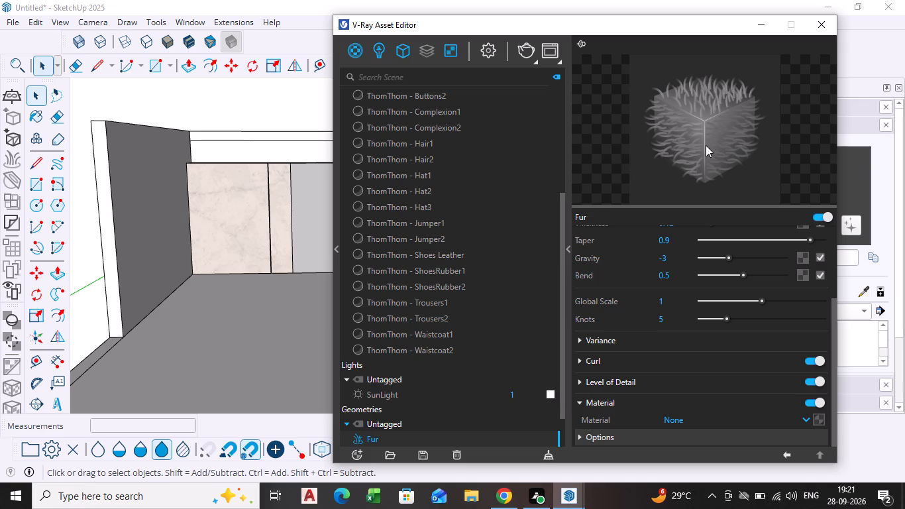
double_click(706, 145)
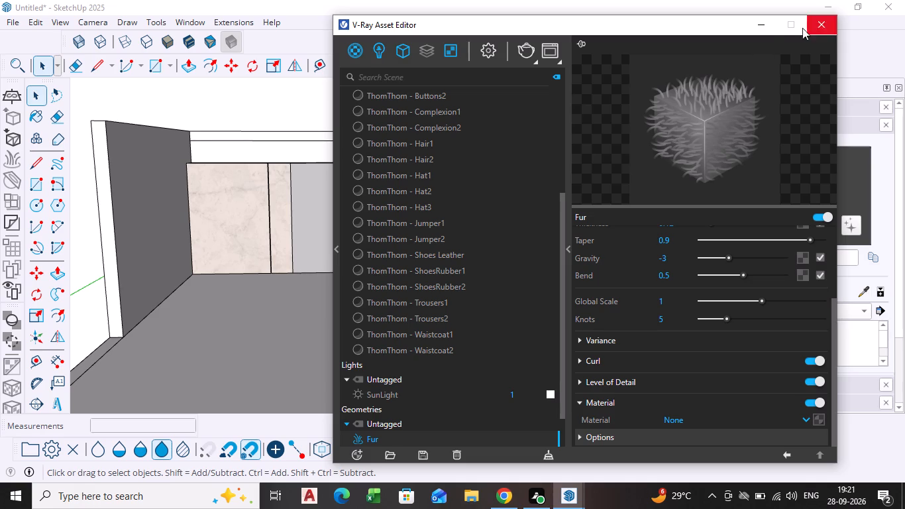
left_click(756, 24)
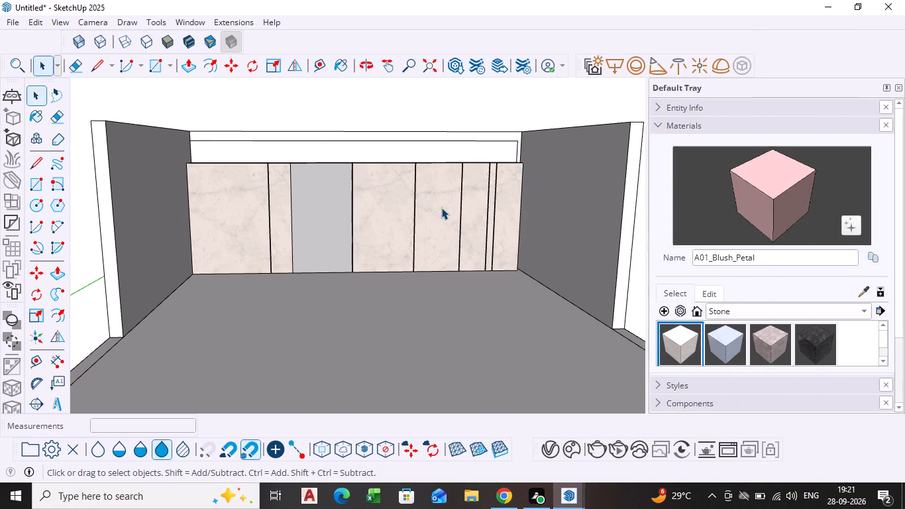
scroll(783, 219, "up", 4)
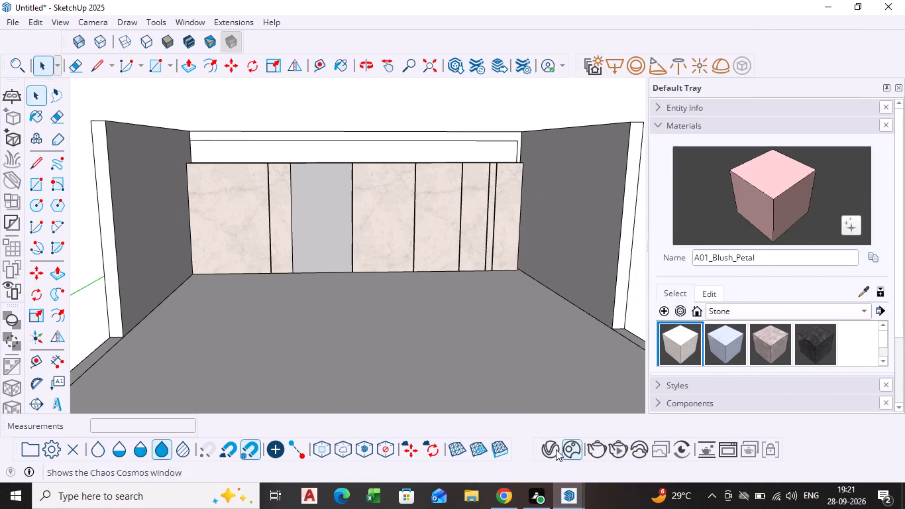
Enable Custom Orientation for the Environment Sky texture in the V-Ray Asset Editor with a Vertical Angle of 90.
left_click(554, 450)
scroll(417, 378, "down", 6)
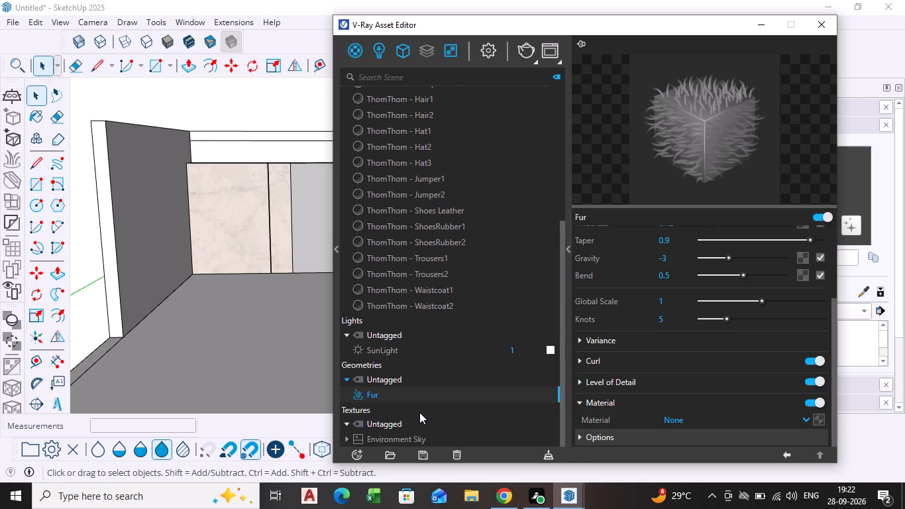
left_click(414, 434)
double_click(411, 439)
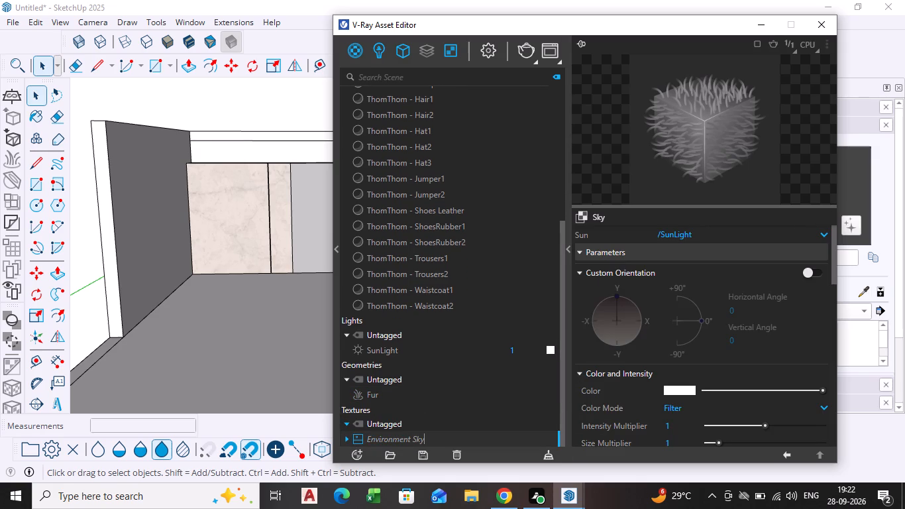
left_click(811, 274)
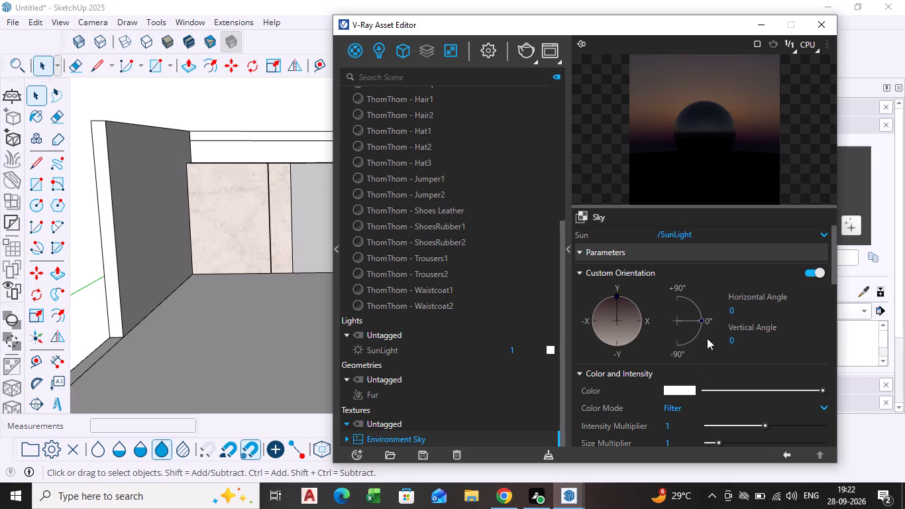
left_click(675, 298)
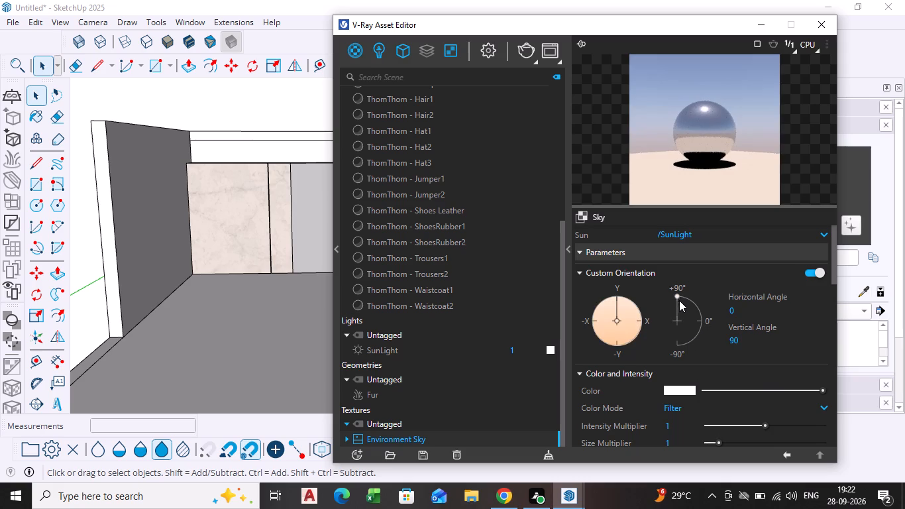
Enable Clouds for the Environment Sky and set their Density to 0.74.
scroll(701, 361, "down", 2)
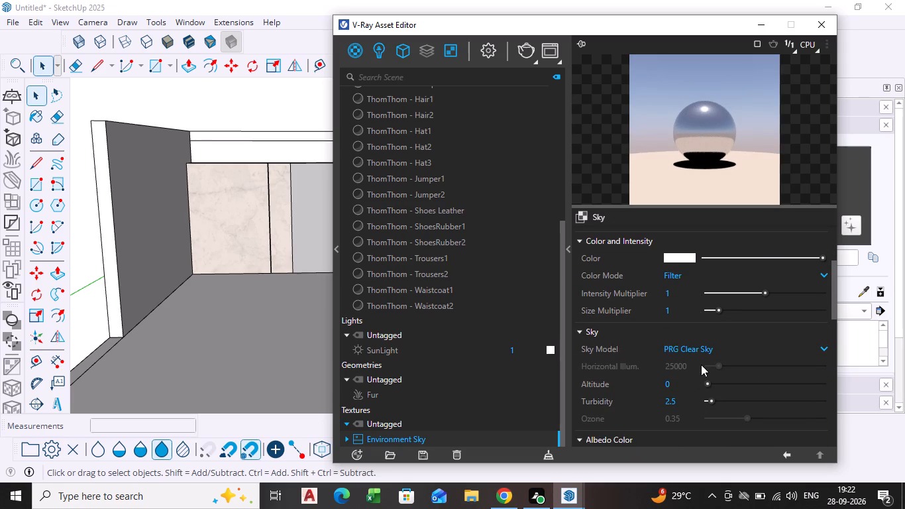
scroll(725, 363, "down", 3)
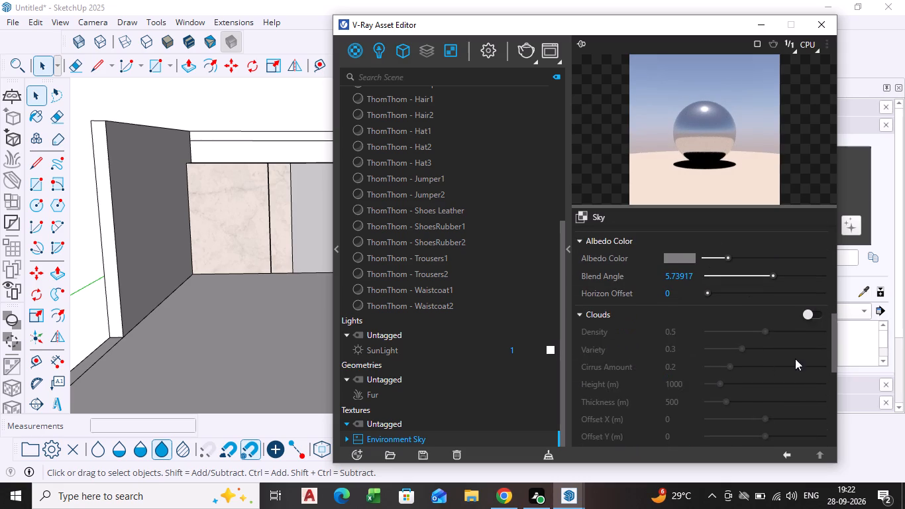
left_click(817, 314)
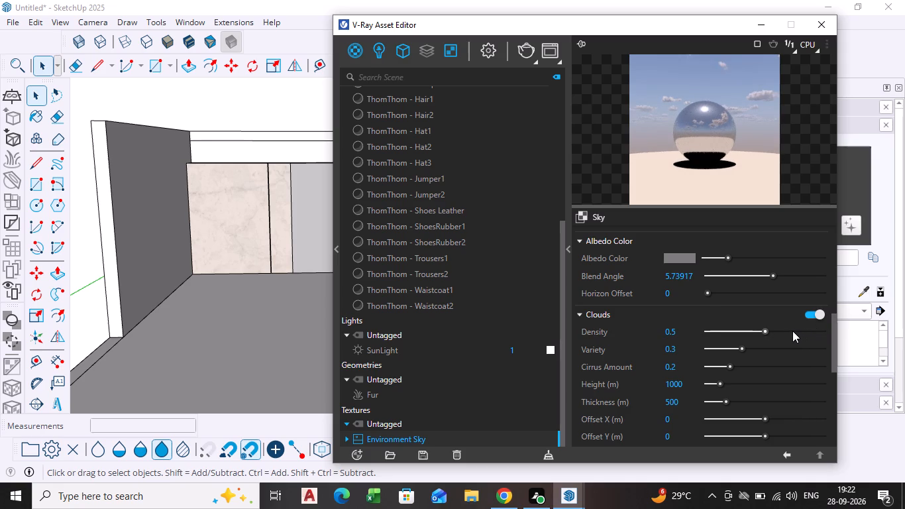
left_click(792, 331)
scroll(774, 343, "down", 2)
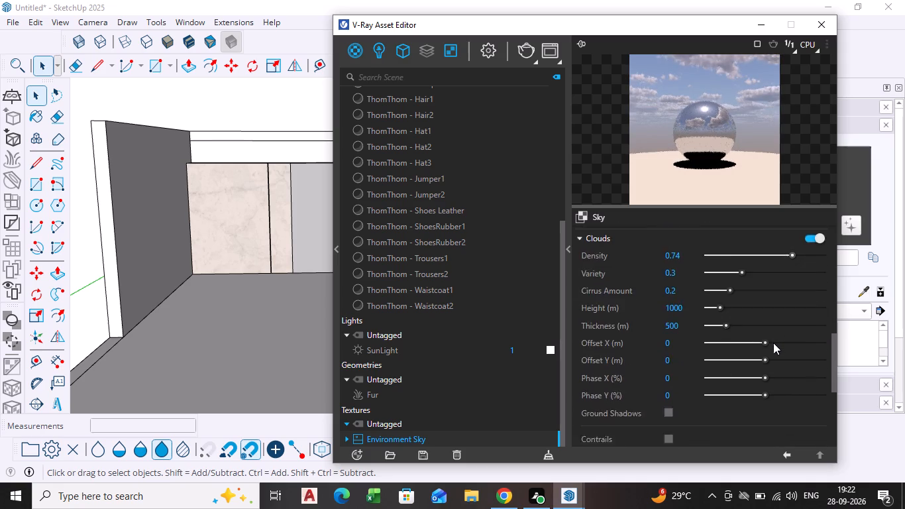
Enable Ground Shadows, Contrails and Dynamic Clouds for the Environment Sky.
scroll(773, 343, "down", 2)
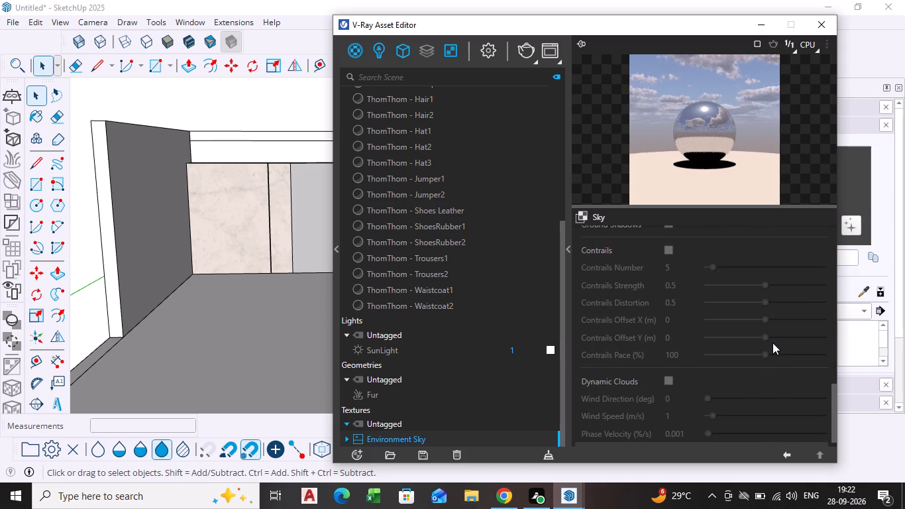
scroll(772, 343, "up", 2)
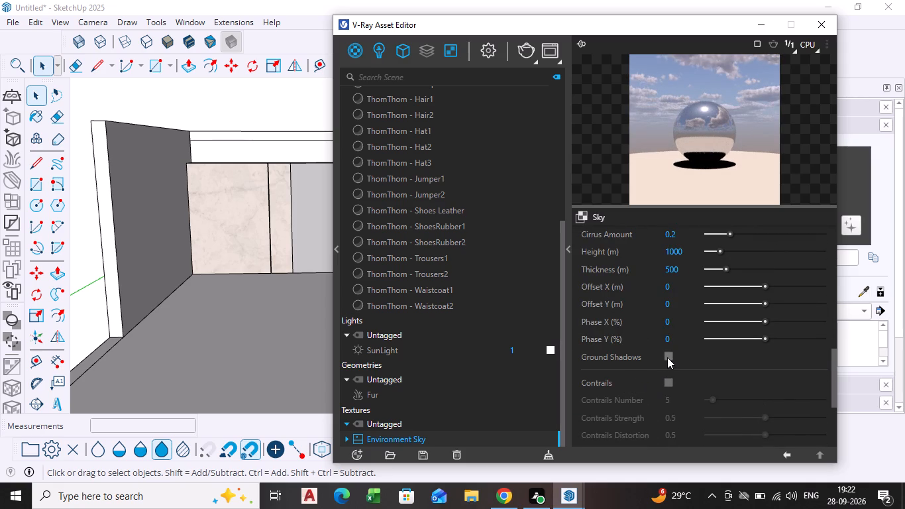
left_click(667, 357)
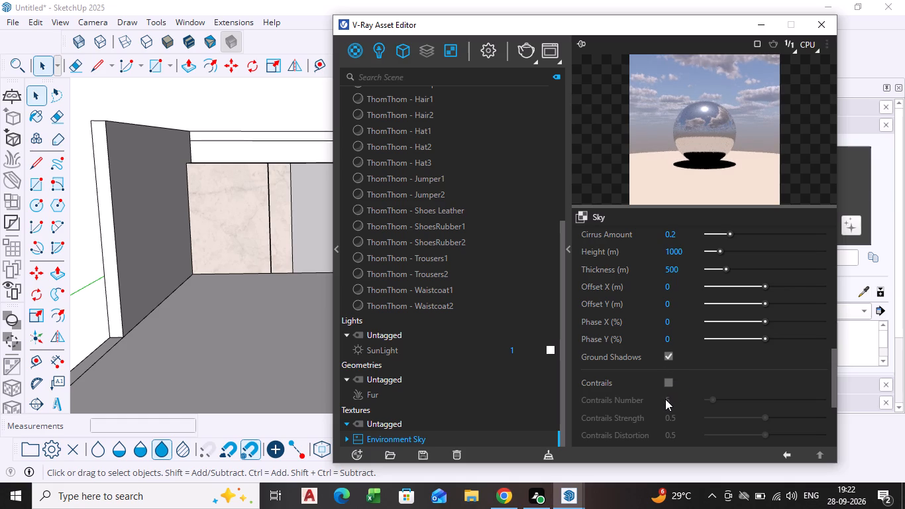
left_click(666, 388)
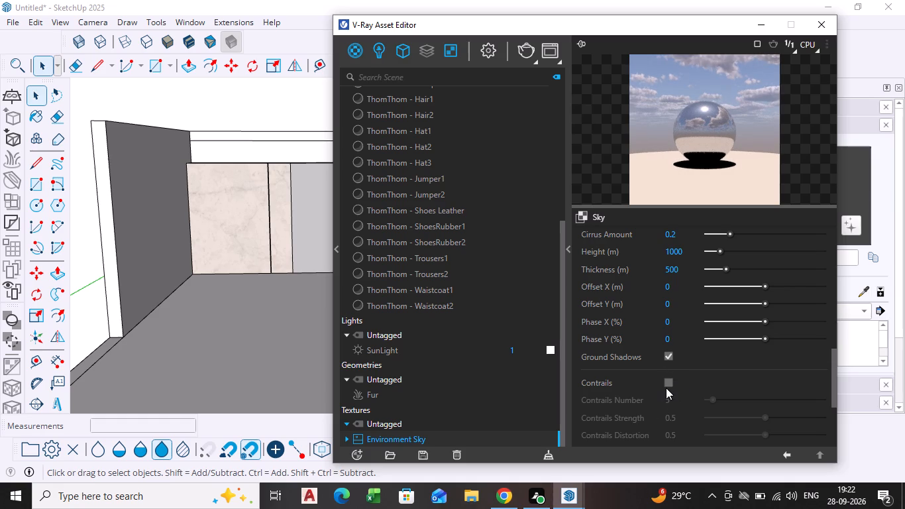
left_click(671, 383)
scroll(671, 383, "down", 4)
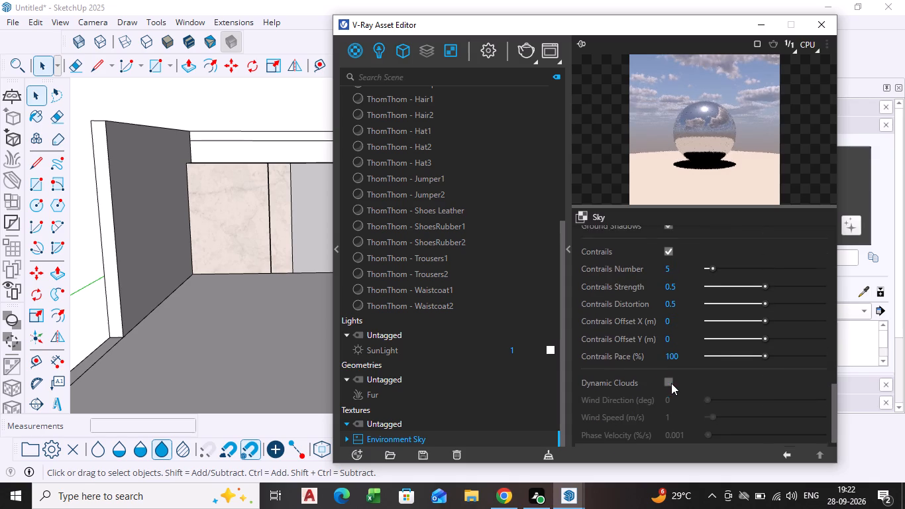
scroll(671, 383, "down", 2)
left_click(665, 368)
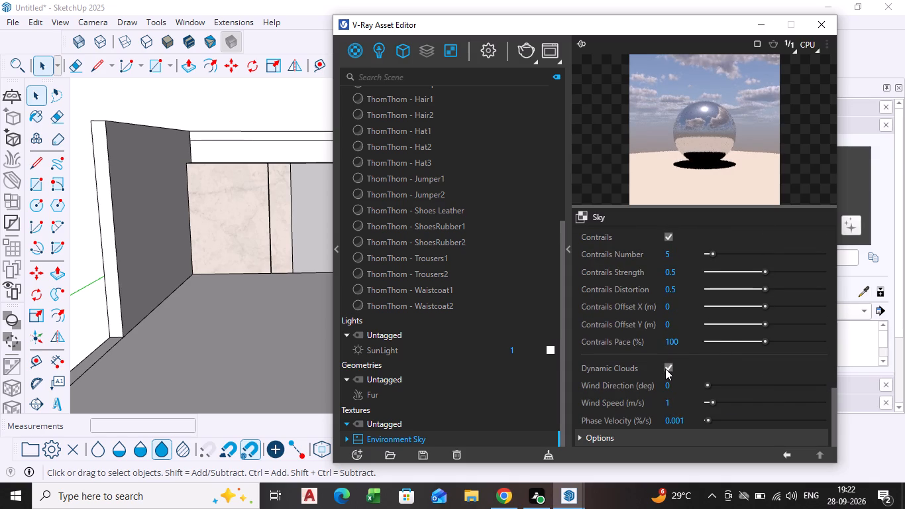
Set the Environment Sky's custom Horizontal Angle to 357.9.
scroll(667, 365, "down", 8)
scroll(684, 381, "up", 10)
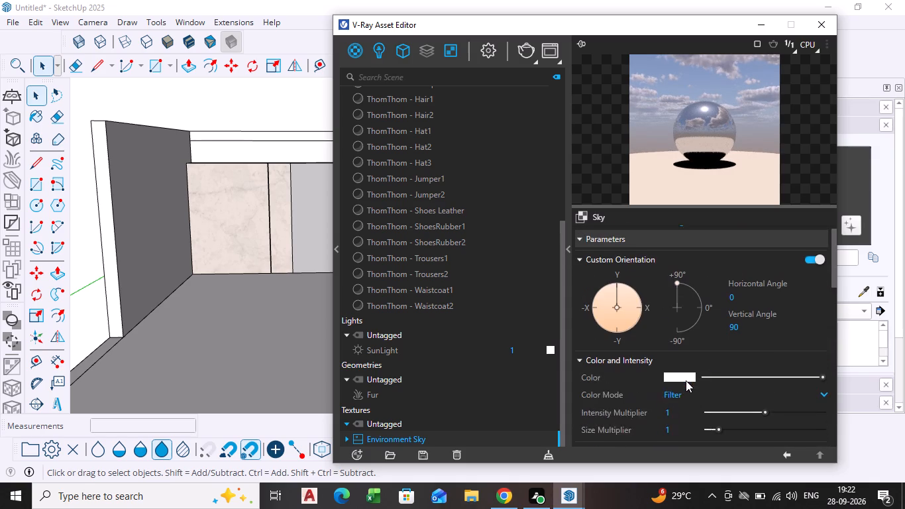
scroll(686, 380, "up", 3)
left_click(623, 336)
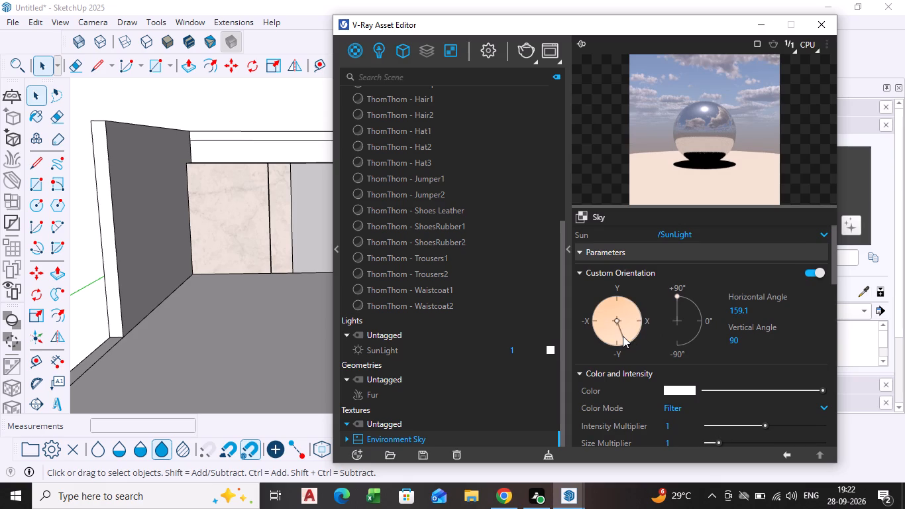
left_click(619, 298)
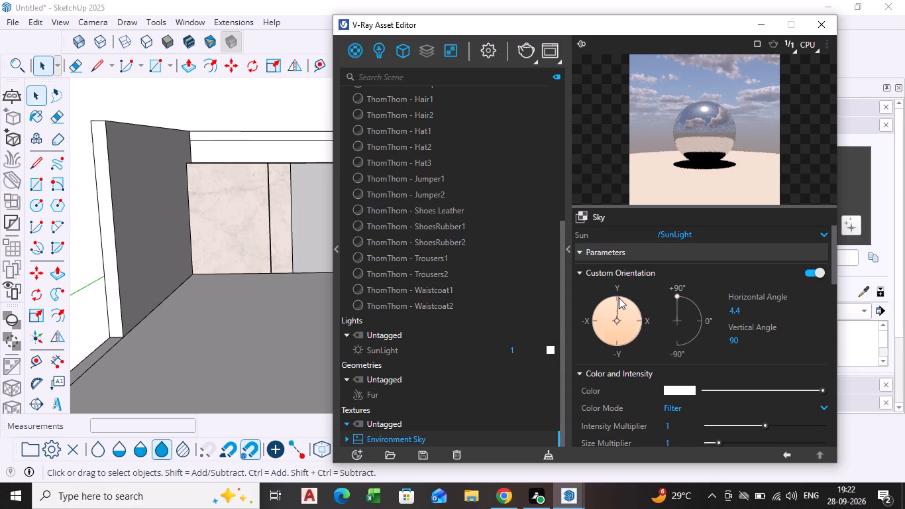
left_click(616, 298)
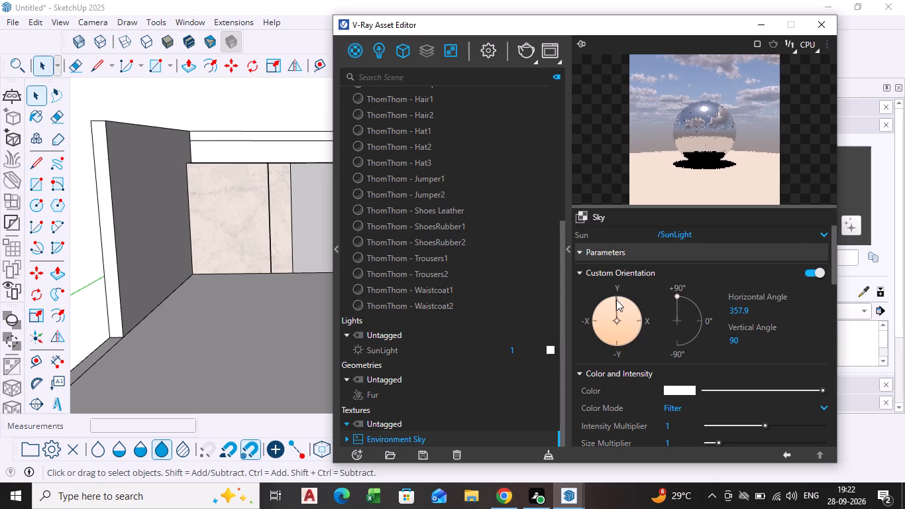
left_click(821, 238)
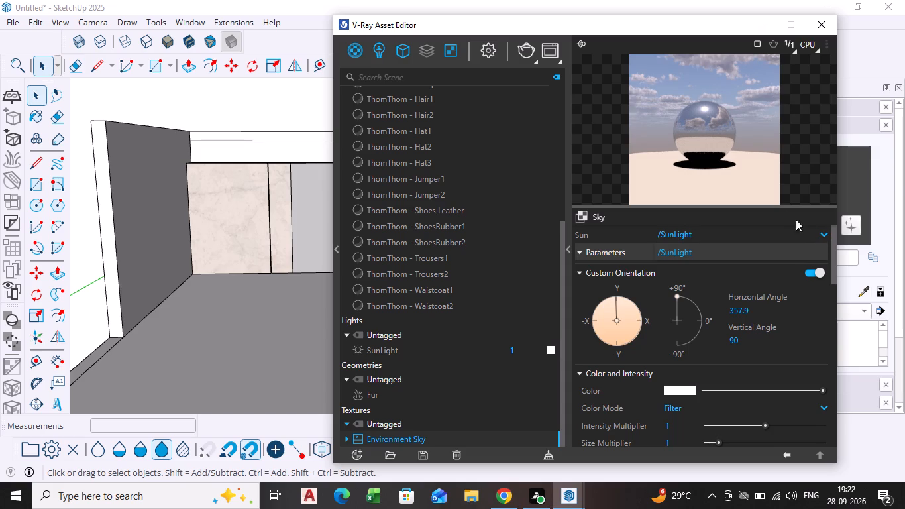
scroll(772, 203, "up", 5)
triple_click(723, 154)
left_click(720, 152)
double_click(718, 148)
Run an interactive V-Ray render of the room and scale figure from a low front view, and stop it after inspection.
left_click(763, 21)
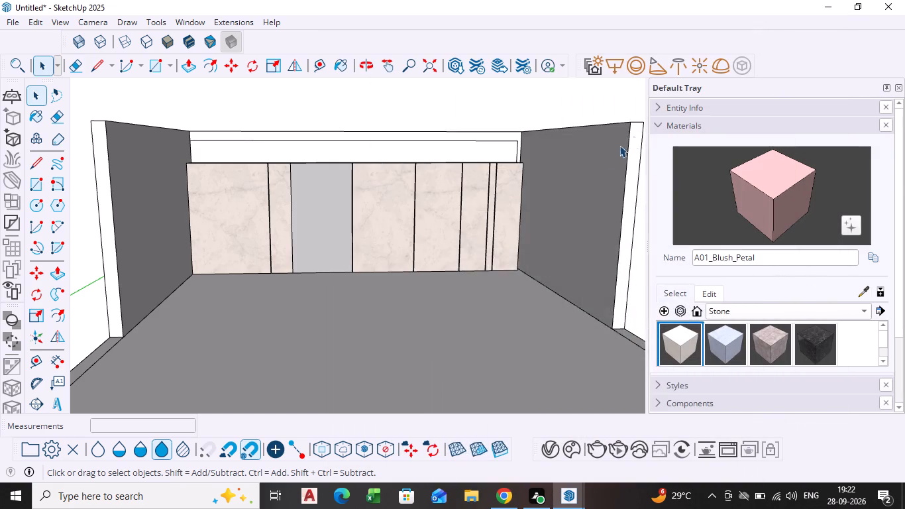
scroll(595, 163, "down", 10)
middle_click_drag(540, 182, 488, 227)
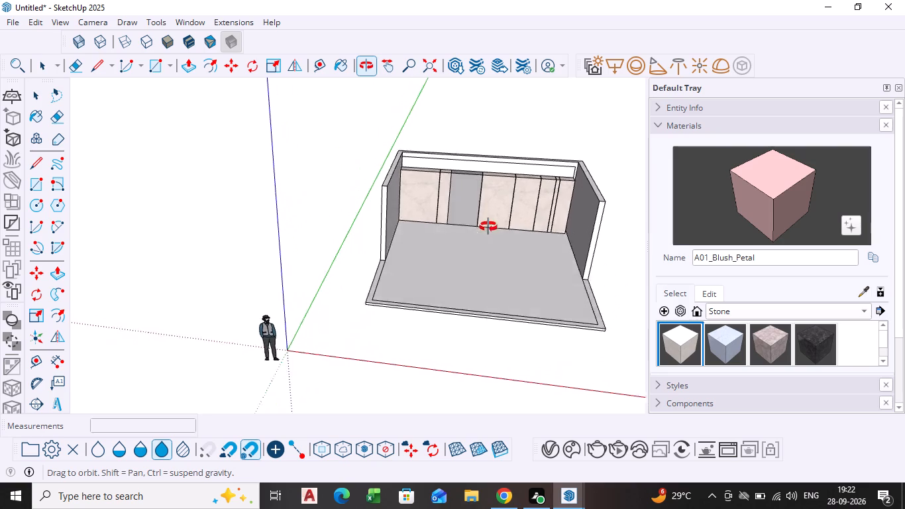
middle_click_drag(488, 227, 491, 225)
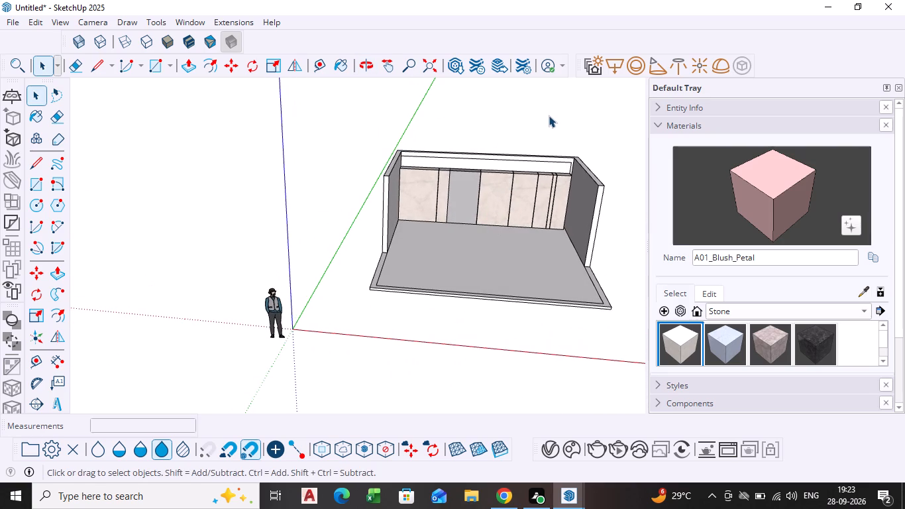
left_click(549, 115)
double_click(549, 117)
middle_click_drag(543, 365, 514, 376, "shift")
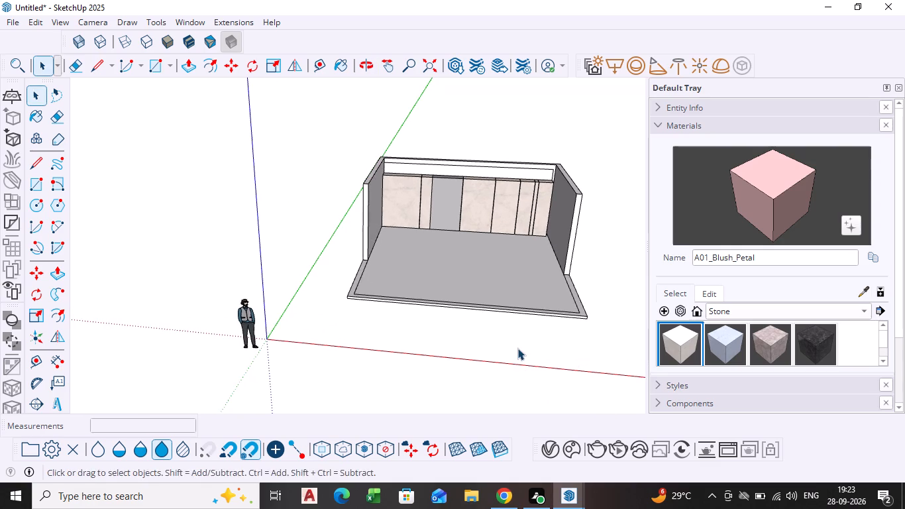
middle_click_drag(517, 348, 515, 292)
scroll(517, 357, "down", 1)
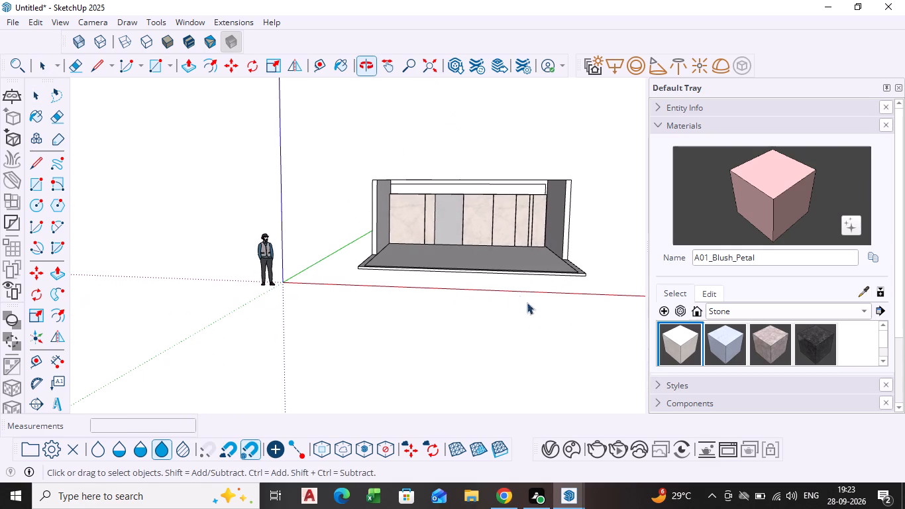
left_click(615, 450)
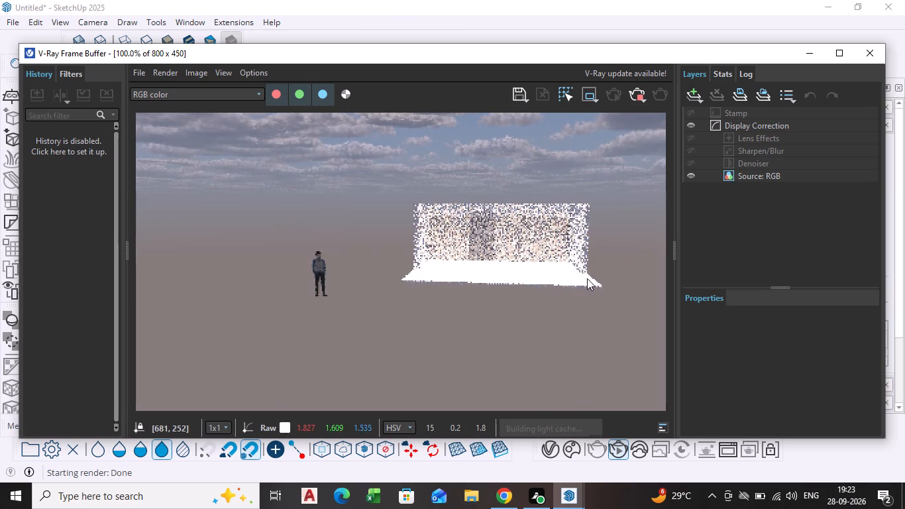
scroll(554, 272, "up", 4)
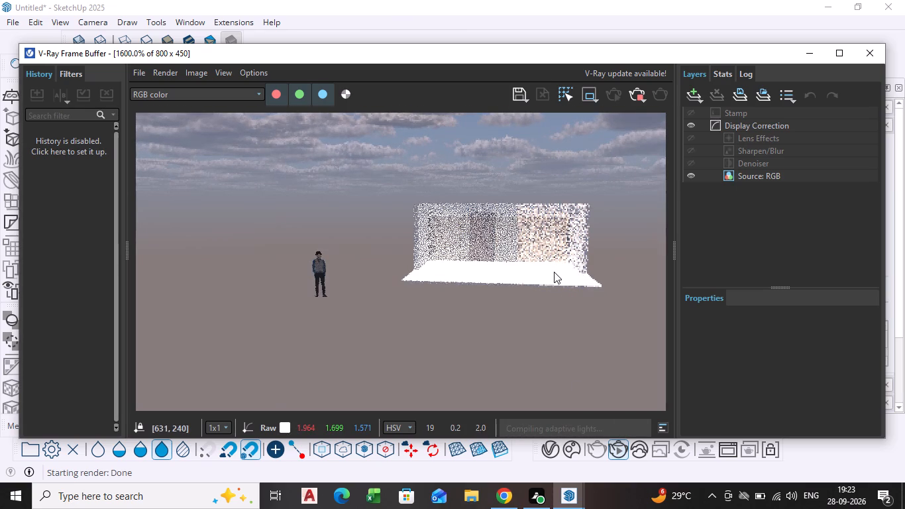
scroll(545, 268, "down", 4)
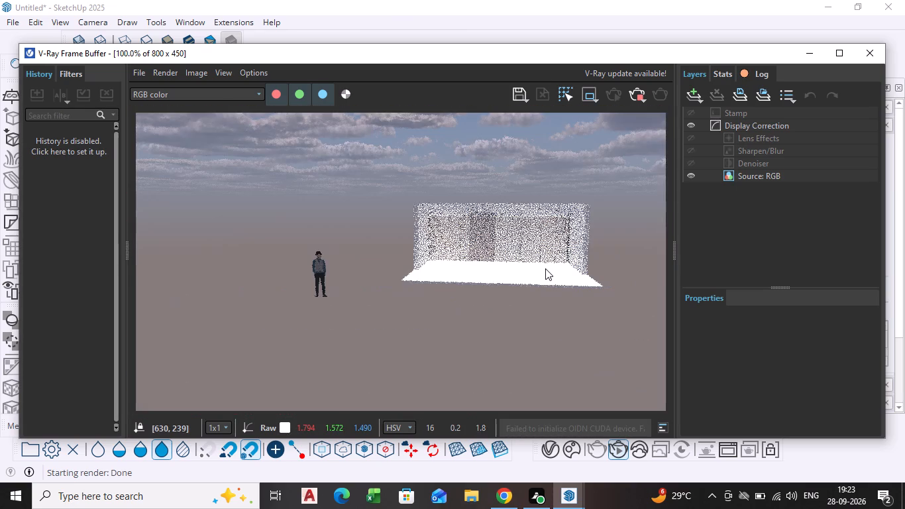
scroll(545, 268, "up", 1)
scroll(545, 268, "down", 1)
middle_click_drag(545, 268, 543, 276)
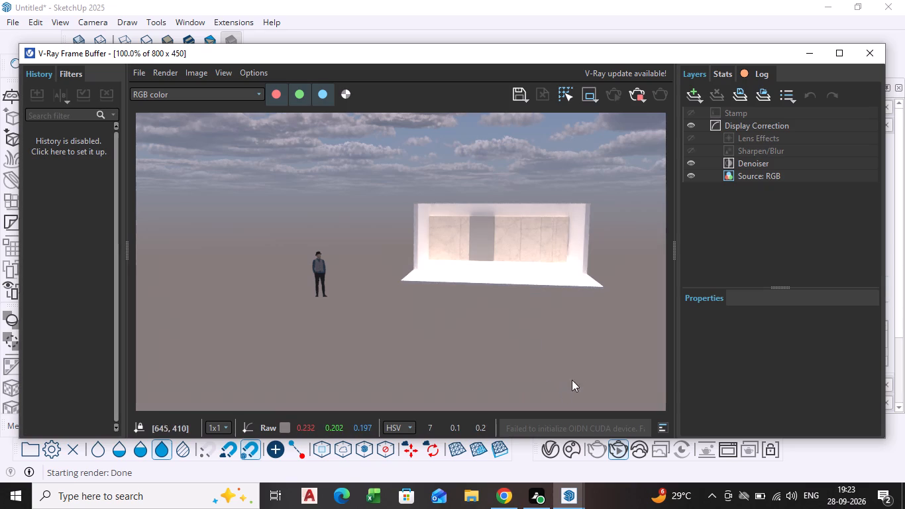
left_click(637, 102)
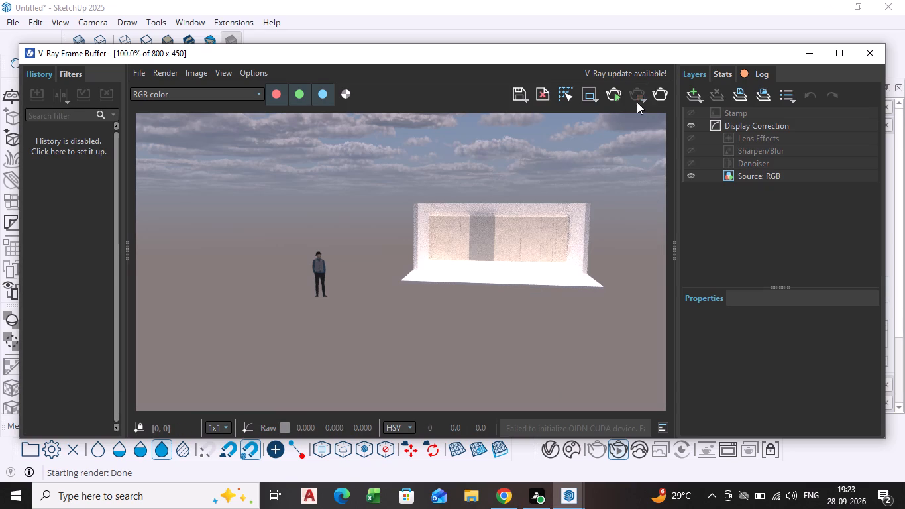
Run the interactive V-Ray render of the room again, inspect the image and close the frame buffer.
left_click(615, 97)
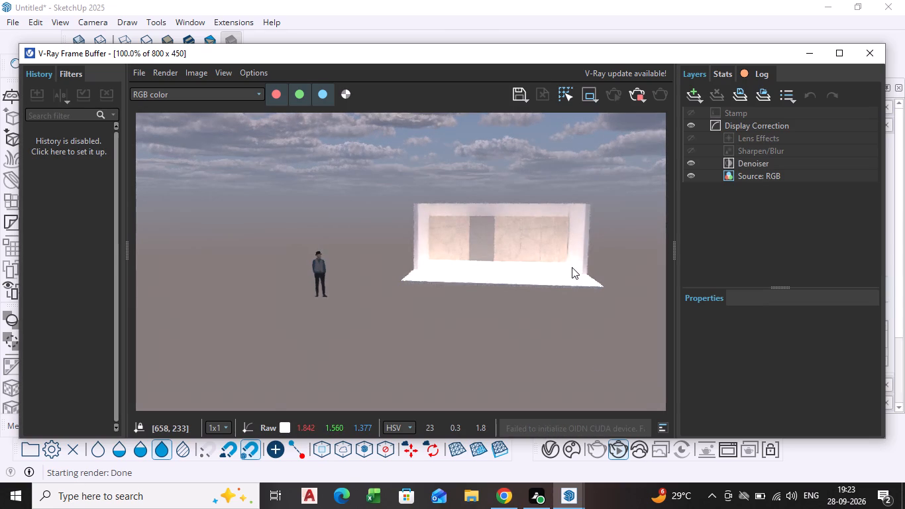
left_click(868, 52)
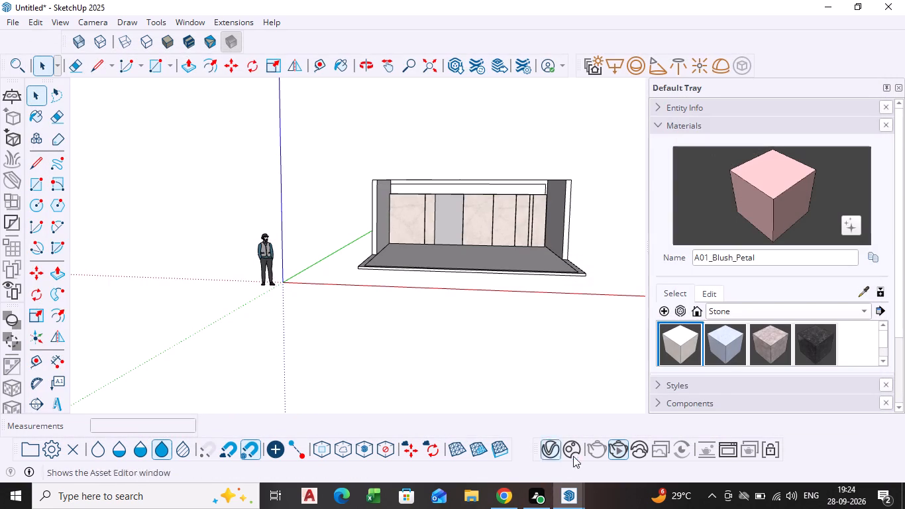
Create a Generic V-Ray material and set its Diffuse colour to pure white (RGB 1, 1, 1).
left_click(553, 445)
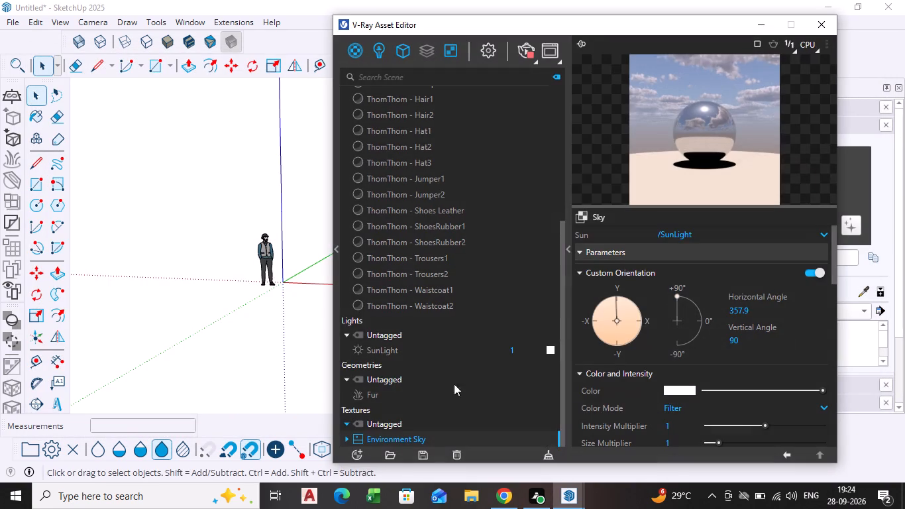
scroll(415, 371, "down", 3)
left_click(354, 453)
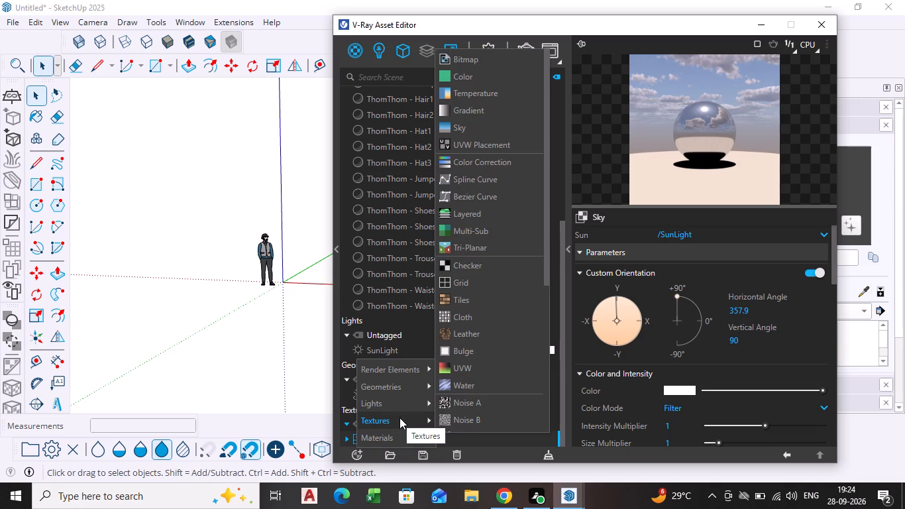
left_click(397, 439)
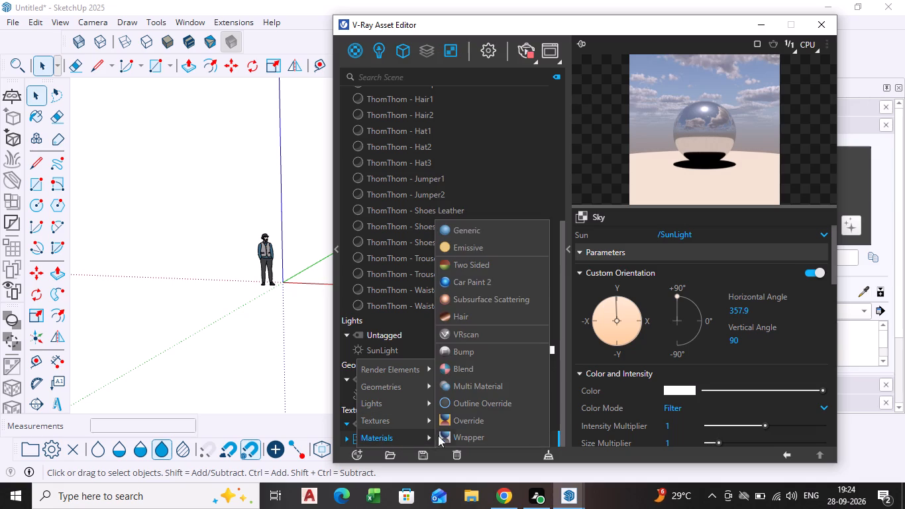
left_click(488, 229)
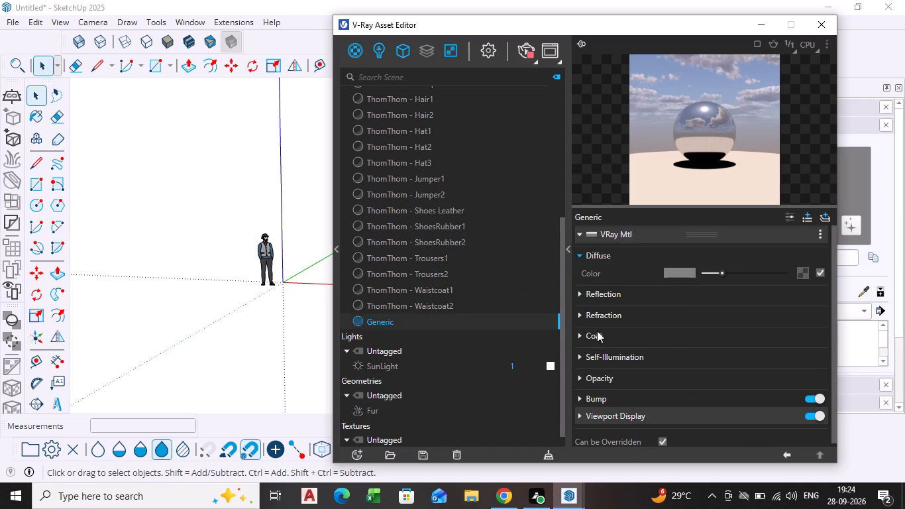
left_click(676, 278)
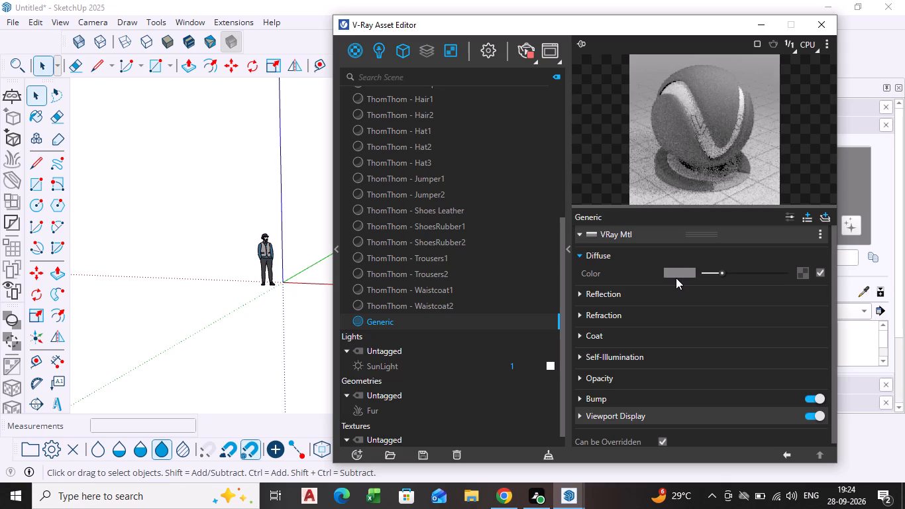
left_click(678, 272)
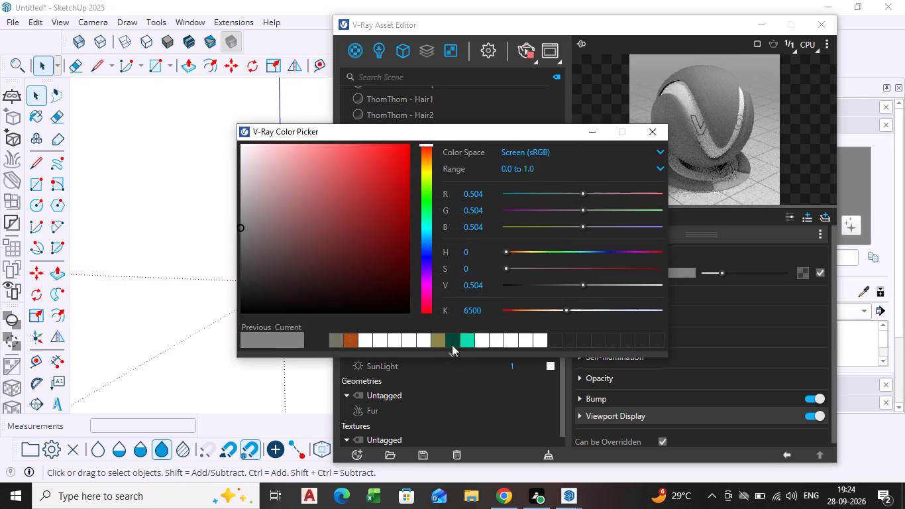
left_click(371, 339)
left_click(295, 341)
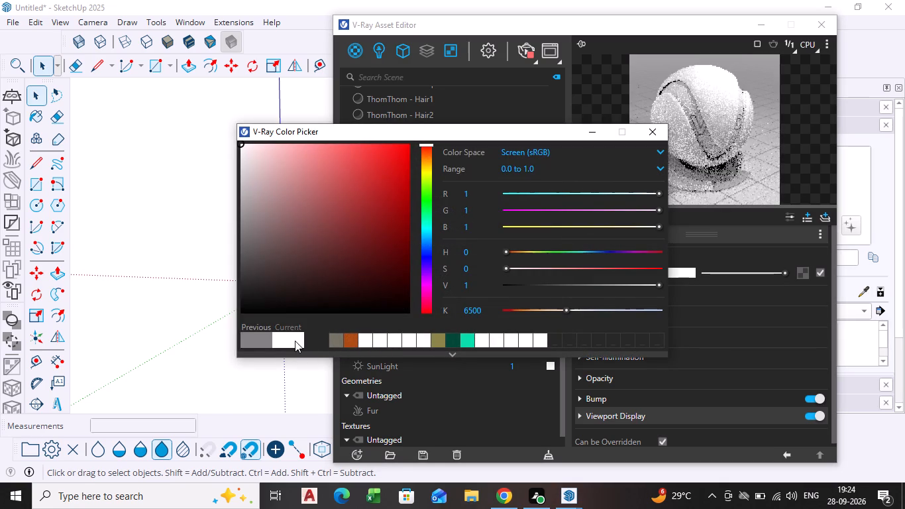
left_click(384, 341)
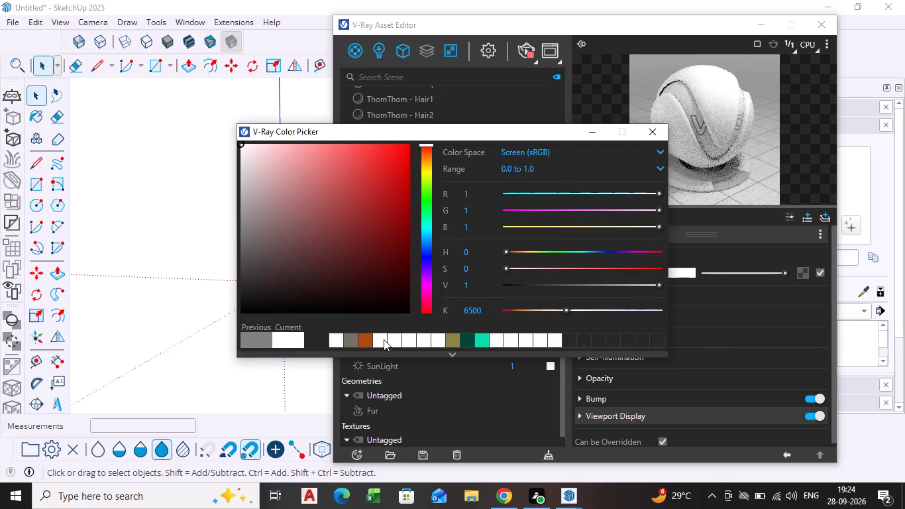
left_click(655, 125)
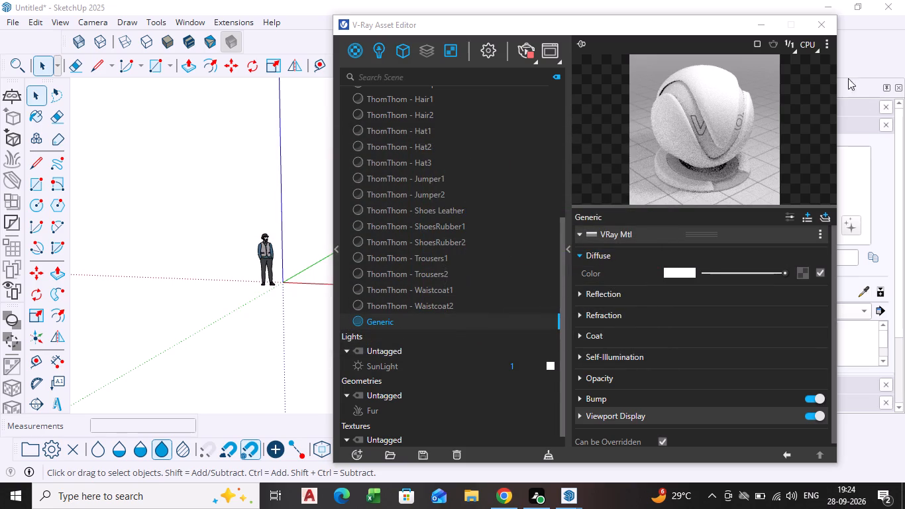
left_click(763, 26)
Paint the room's floor and the inner faces of both side walls with the white Generic material.
left_click(743, 192)
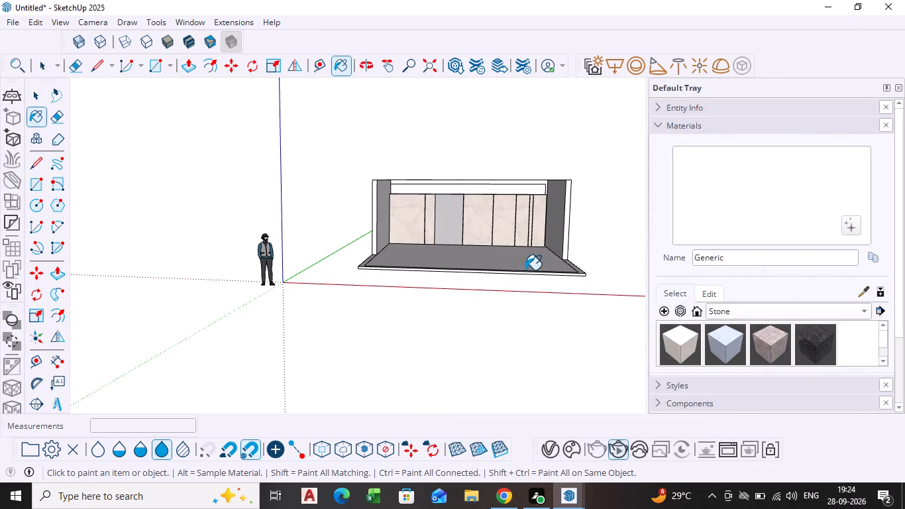
middle_click_drag(525, 270, 534, 339)
scroll(509, 249, "up", 4)
left_click(492, 277)
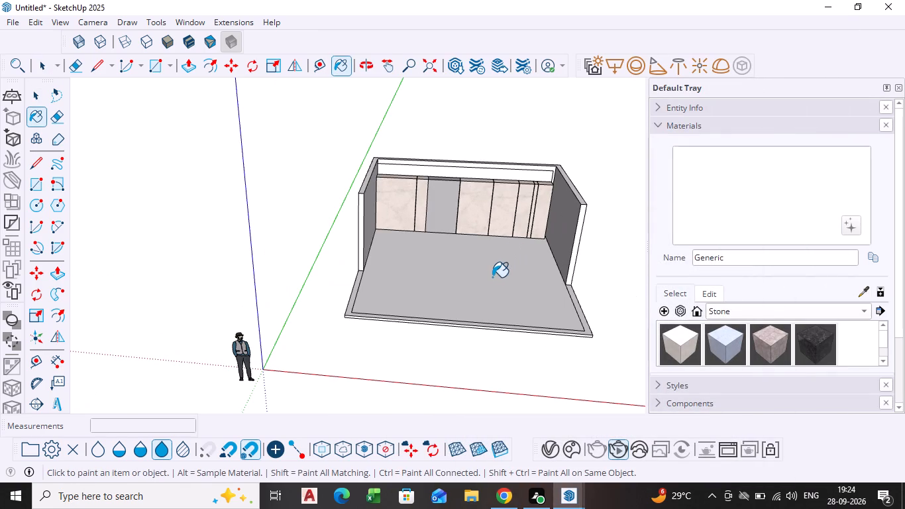
double_click(466, 280)
scroll(466, 280, "up", 5)
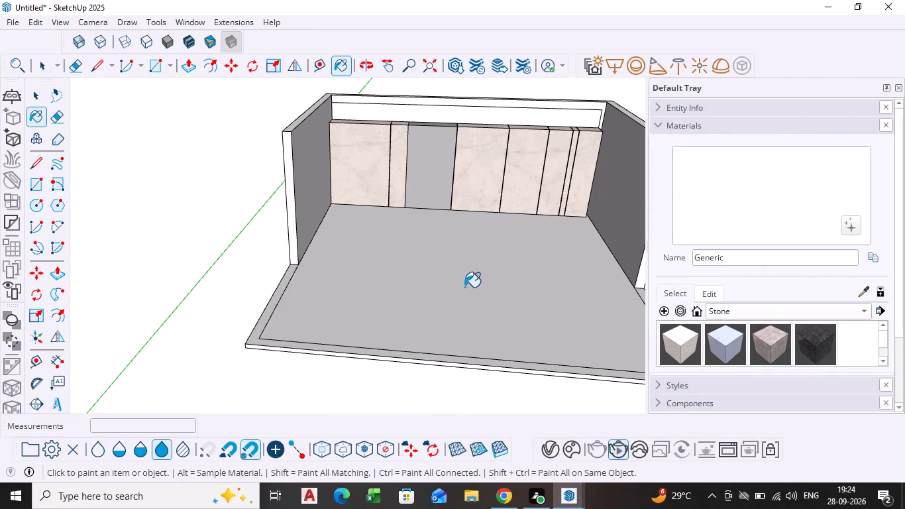
left_click(464, 287)
left_click(309, 205)
scroll(390, 290, "down", 5)
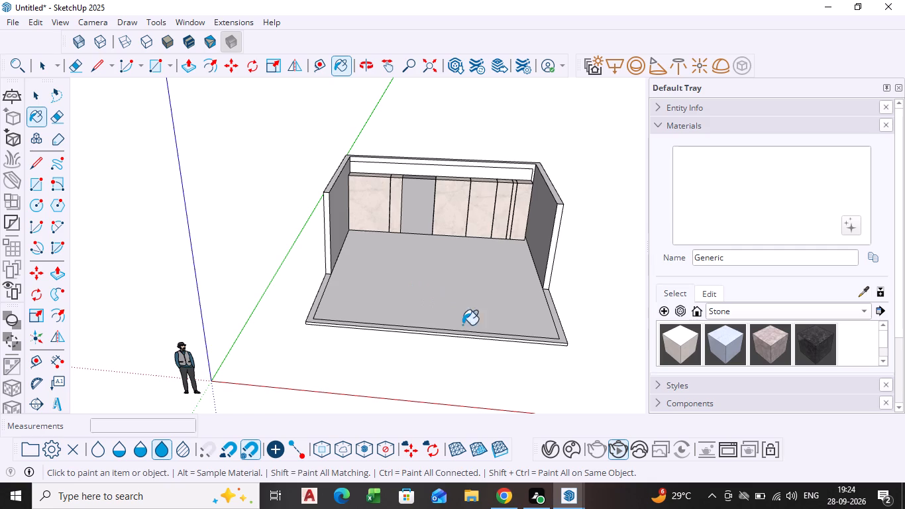
middle_click_drag(492, 333, 425, 327, "shift")
middle_click_drag(478, 237, 522, 244)
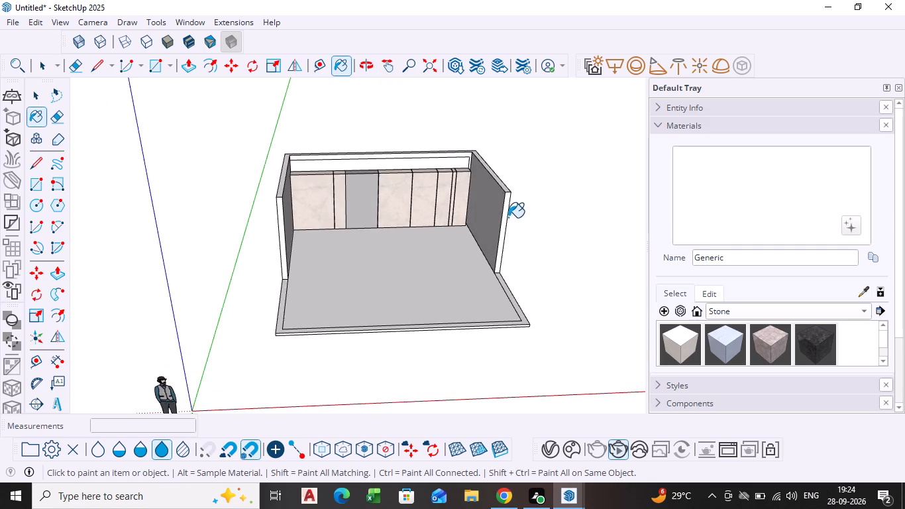
scroll(507, 217, "up", 4)
left_click(484, 221)
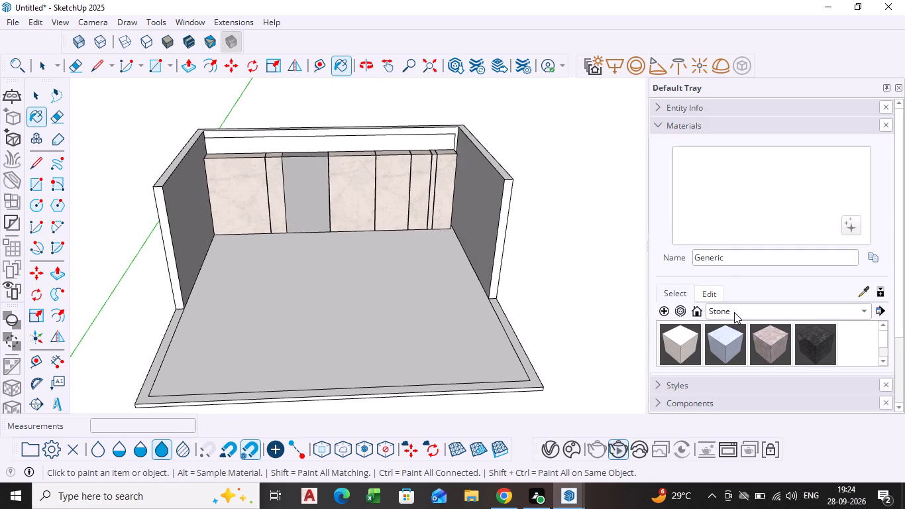
Open the edge settings of the Details style for editing.
scroll(696, 134, "up", 4)
left_click(665, 122)
scroll(695, 161, "up", 2)
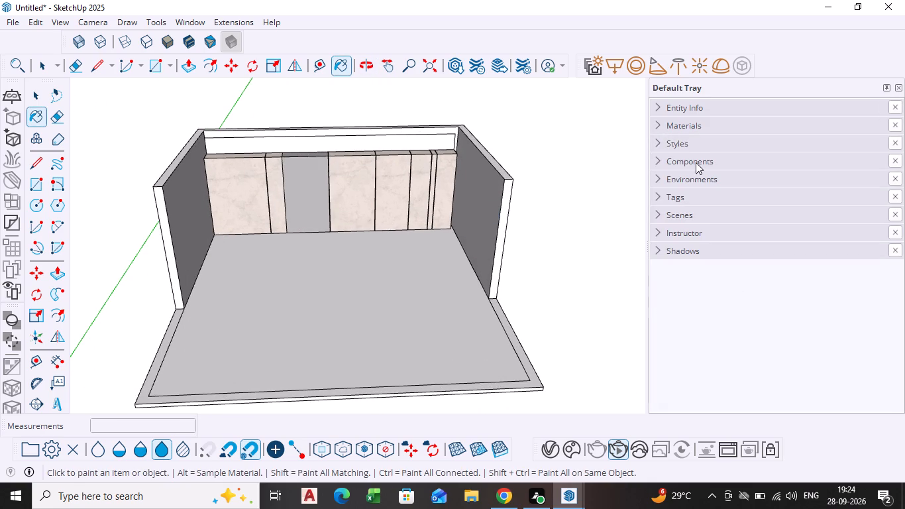
scroll(696, 162, "up", 3)
left_click(672, 139)
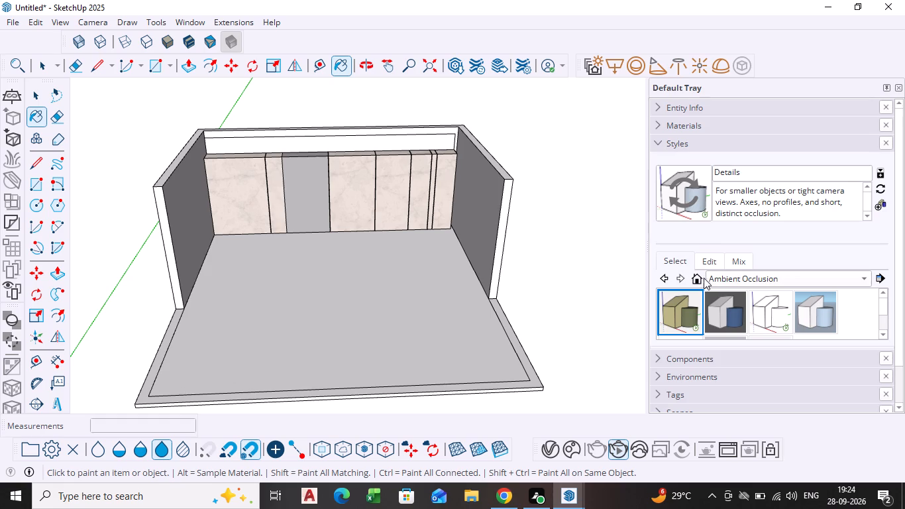
left_click(707, 261)
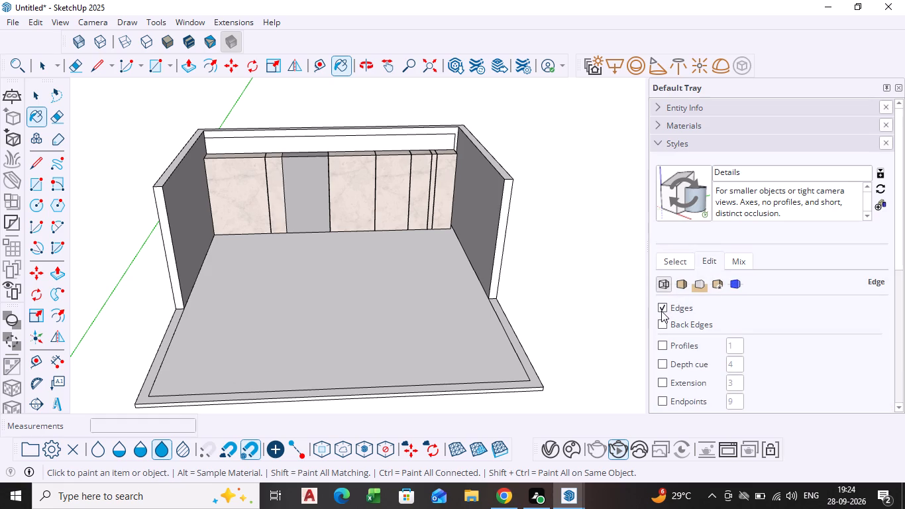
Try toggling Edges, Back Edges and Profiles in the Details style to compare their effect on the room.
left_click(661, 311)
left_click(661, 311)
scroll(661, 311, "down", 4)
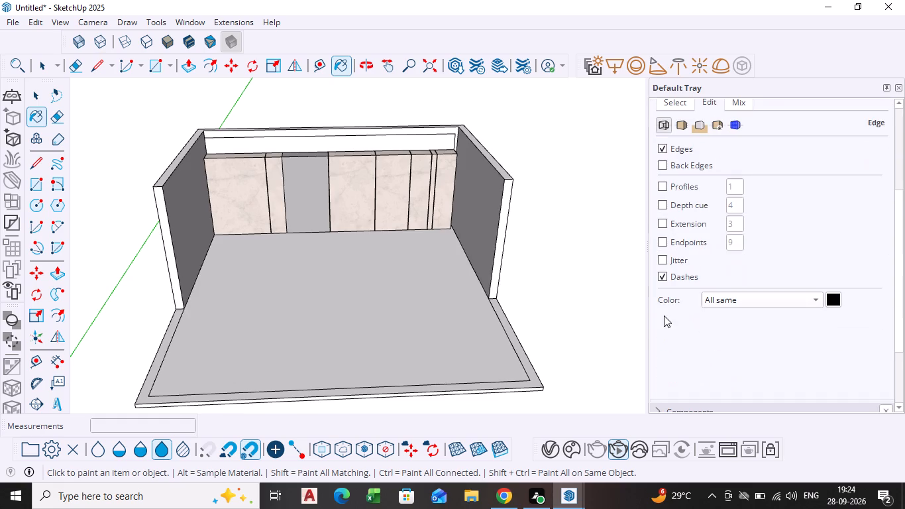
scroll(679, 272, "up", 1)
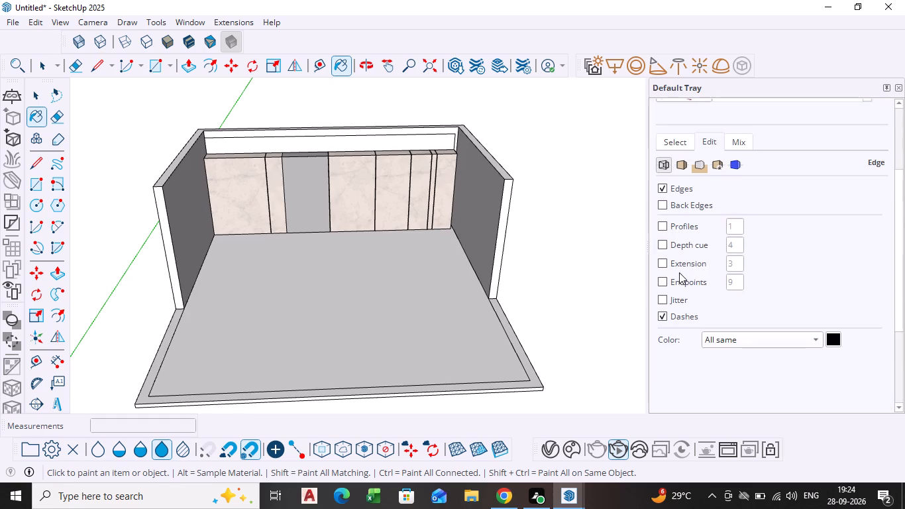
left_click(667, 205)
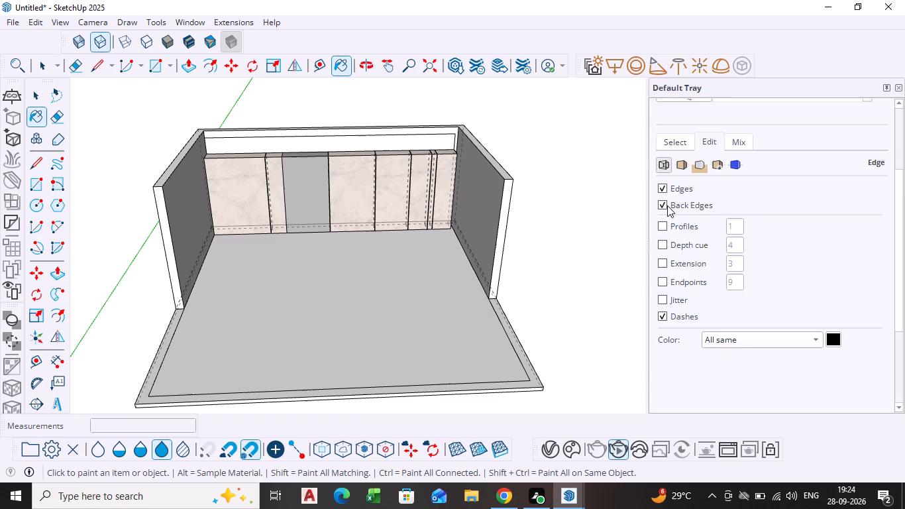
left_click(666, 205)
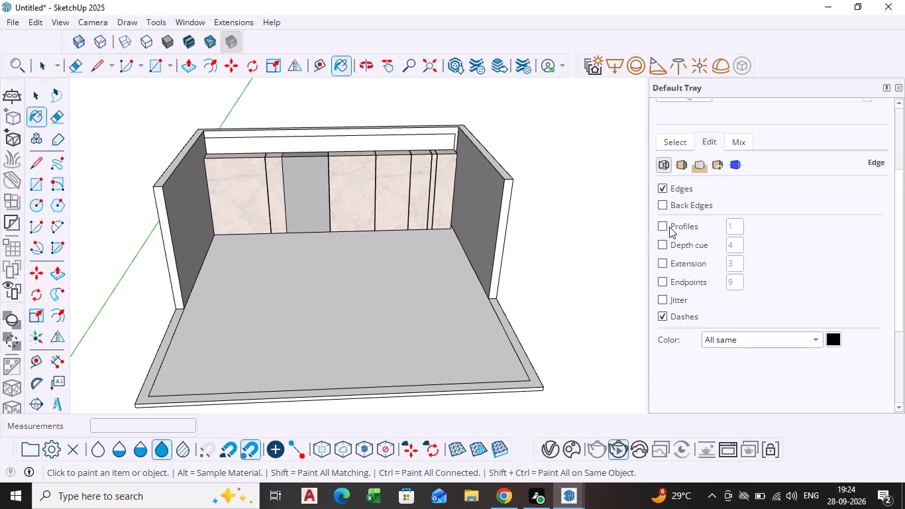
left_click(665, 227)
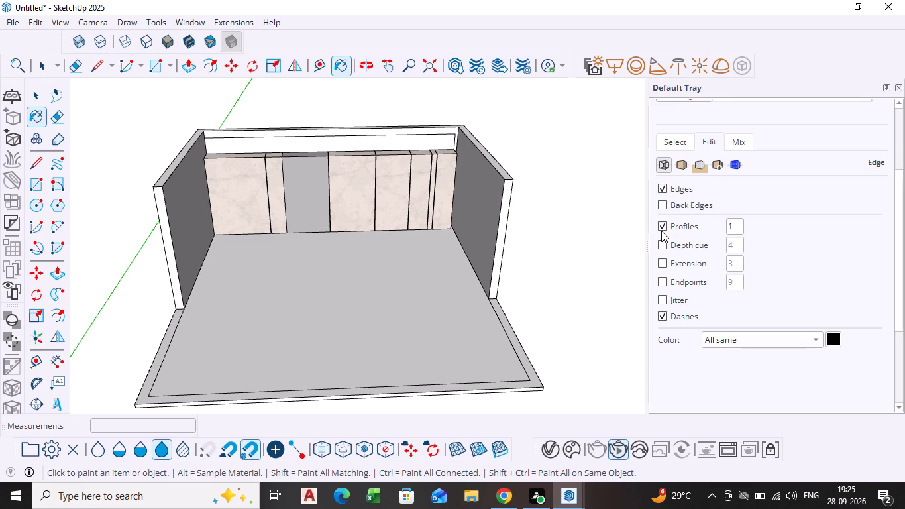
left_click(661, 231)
Enable Depth cue in the Details style and check the room's edge thickness from several angles.
left_click(661, 244)
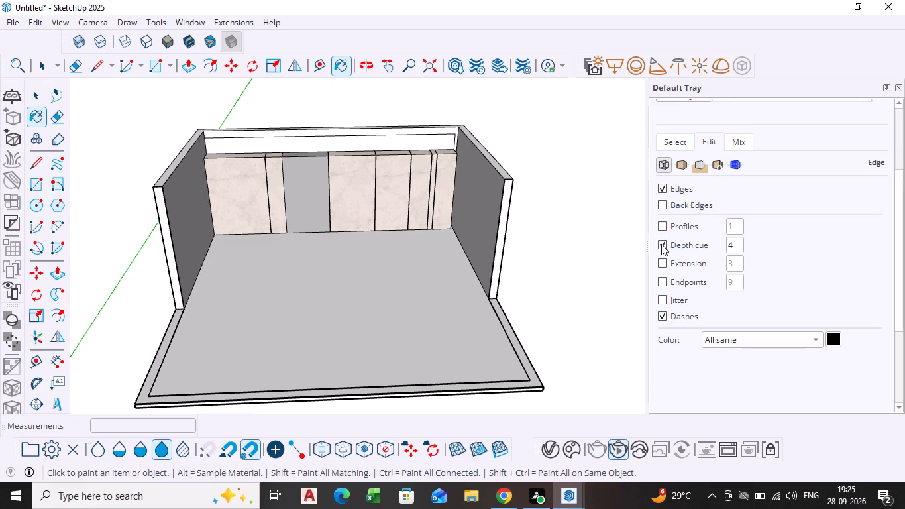
middle_click_drag(512, 317, 457, 246)
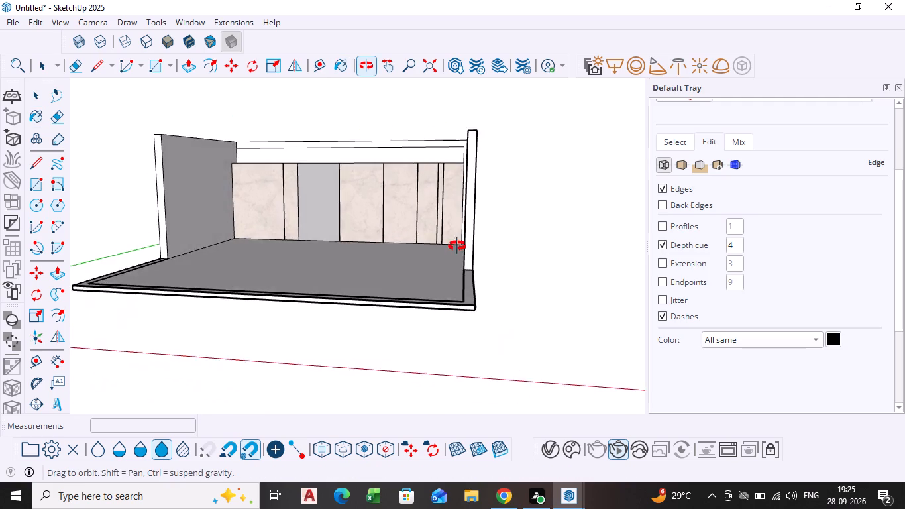
middle_click_drag(457, 246, 490, 274)
scroll(482, 307, "down", 1)
middle_click_drag(479, 308, 485, 346)
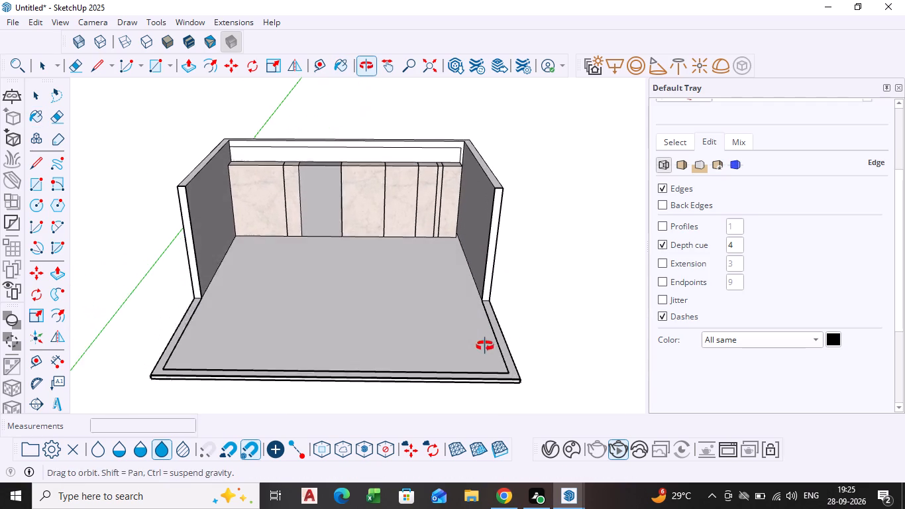
middle_click_drag(485, 346, 485, 348)
scroll(373, 274, "up", 4)
scroll(328, 234, "down", 1)
middle_click_drag(328, 234, 333, 306)
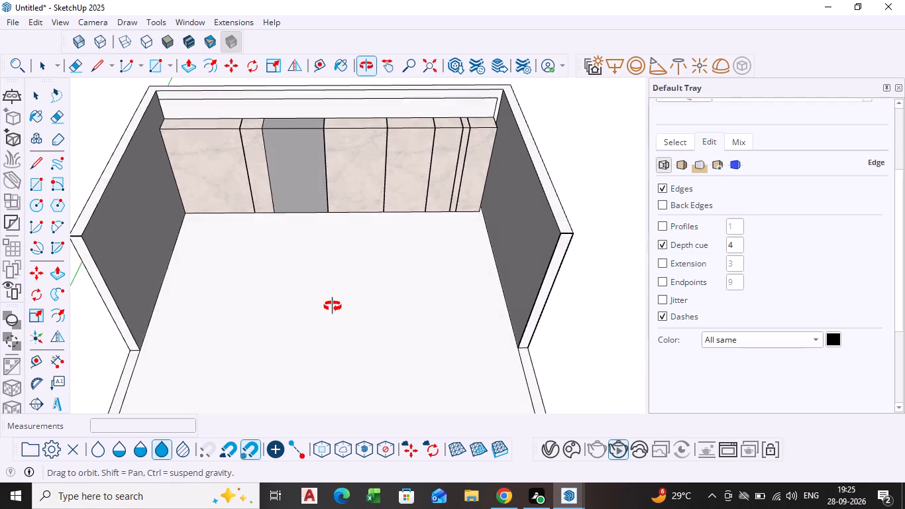
middle_click_drag(333, 306, 345, 211)
scroll(344, 229, "down", 2)
scroll(358, 246, "up", 2)
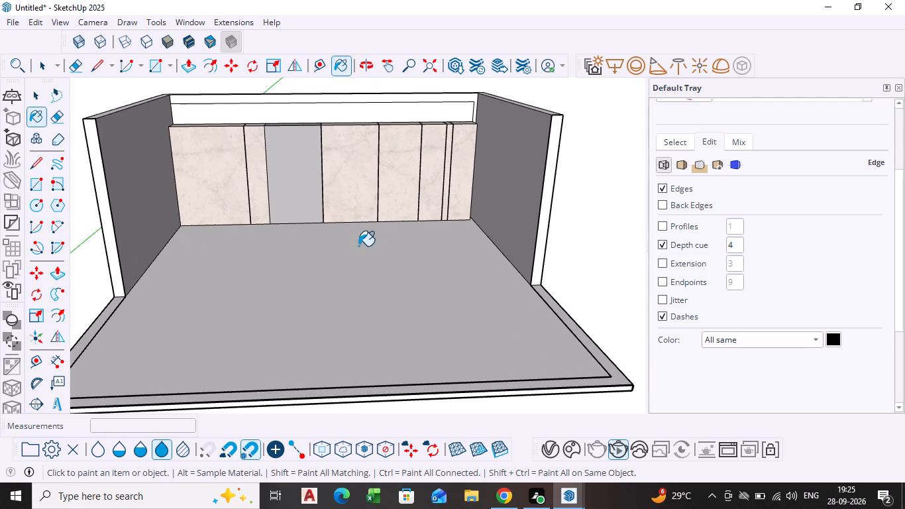
scroll(411, 323, "down", 1)
middle_click_drag(411, 323, 382, 316)
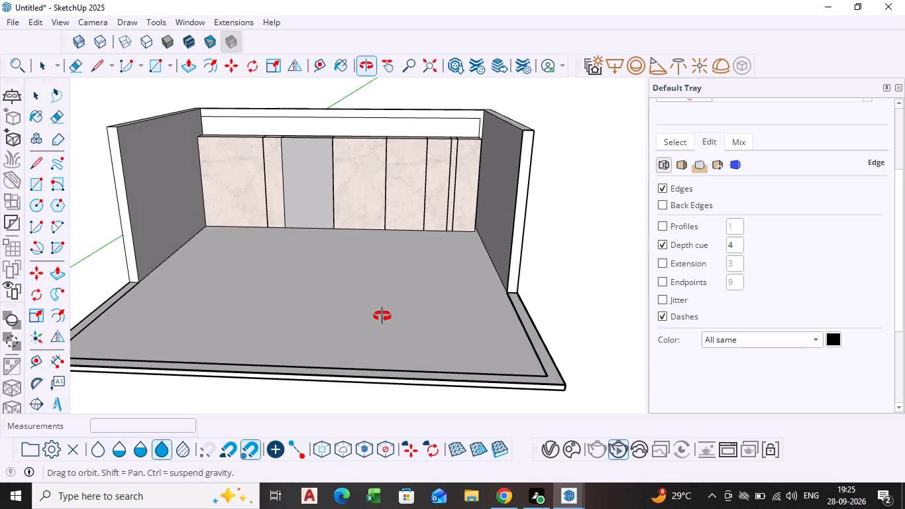
middle_click_drag(382, 316, 390, 316)
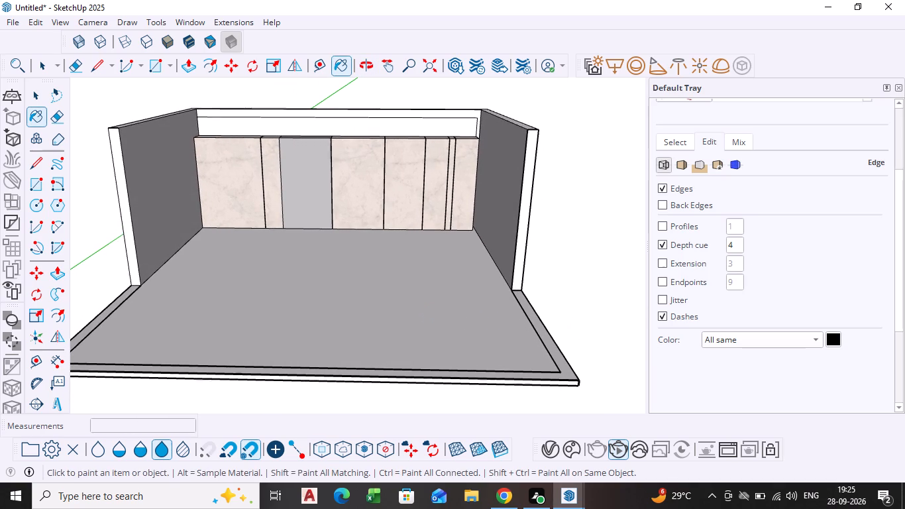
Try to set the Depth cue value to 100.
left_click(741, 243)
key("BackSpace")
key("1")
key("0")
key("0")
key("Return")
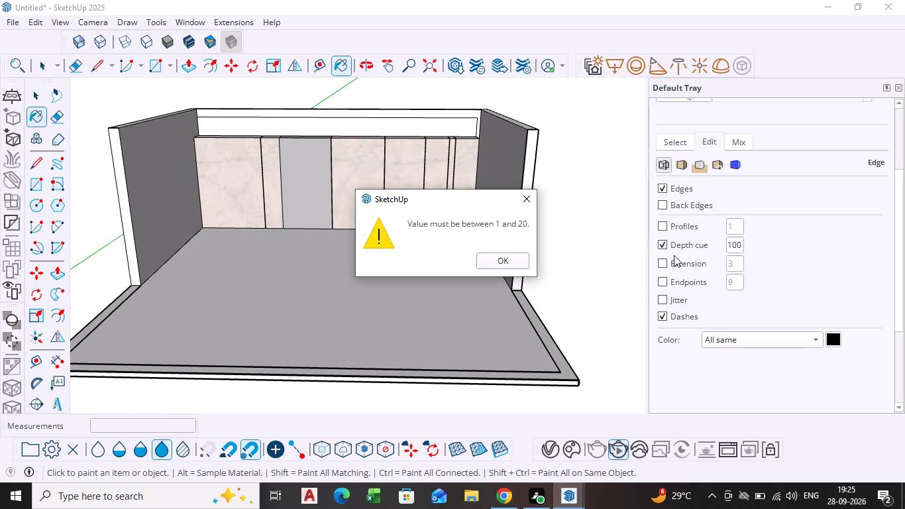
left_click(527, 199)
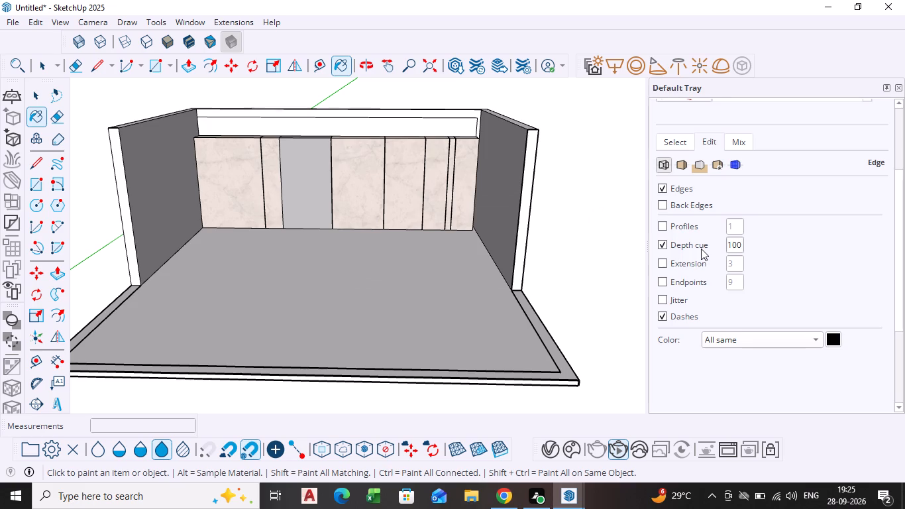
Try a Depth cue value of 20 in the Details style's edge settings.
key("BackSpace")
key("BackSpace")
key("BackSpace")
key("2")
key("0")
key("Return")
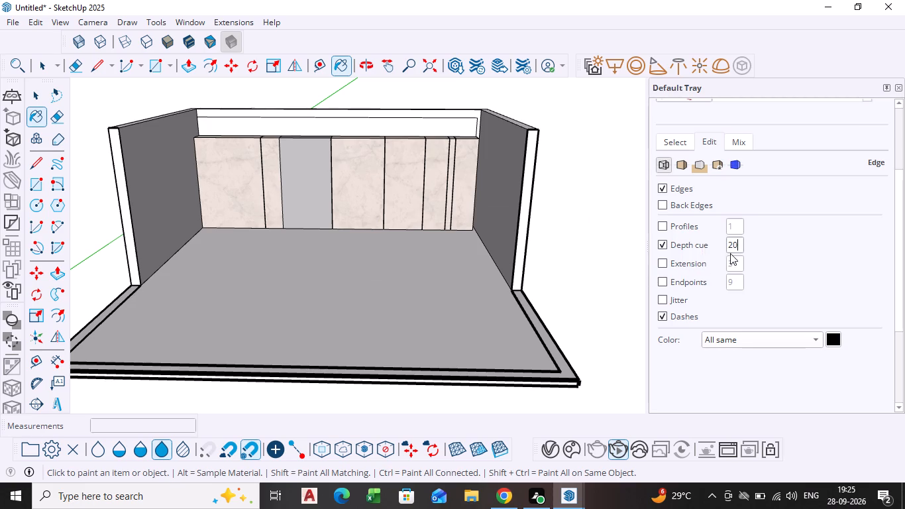
Set the Depth cue value to 4 and check the room's edge thickness up close and from farther away.
key("BackSpace")
key("BackSpace")
key("BackSpace")
key("4")
key("Return")
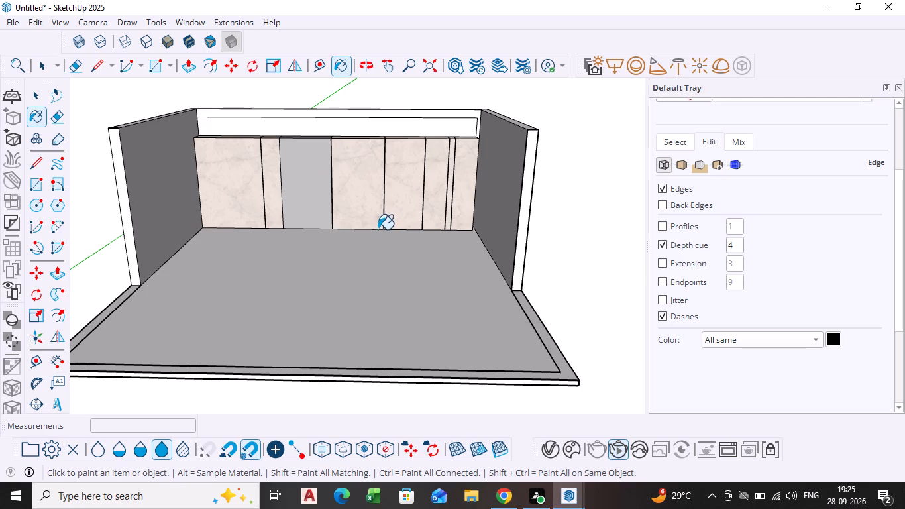
scroll(389, 216, "up", 4)
middle_click(386, 213)
scroll(389, 244, "down", 1)
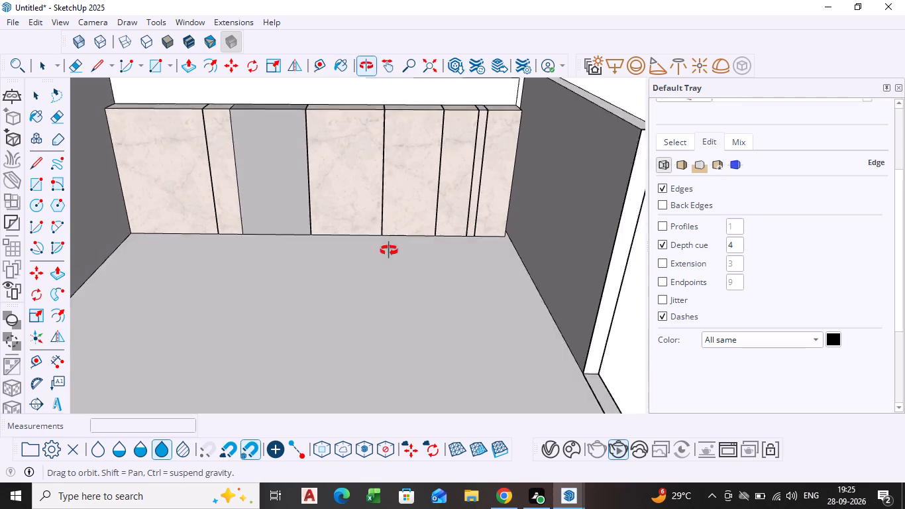
scroll(378, 219, "down", 3)
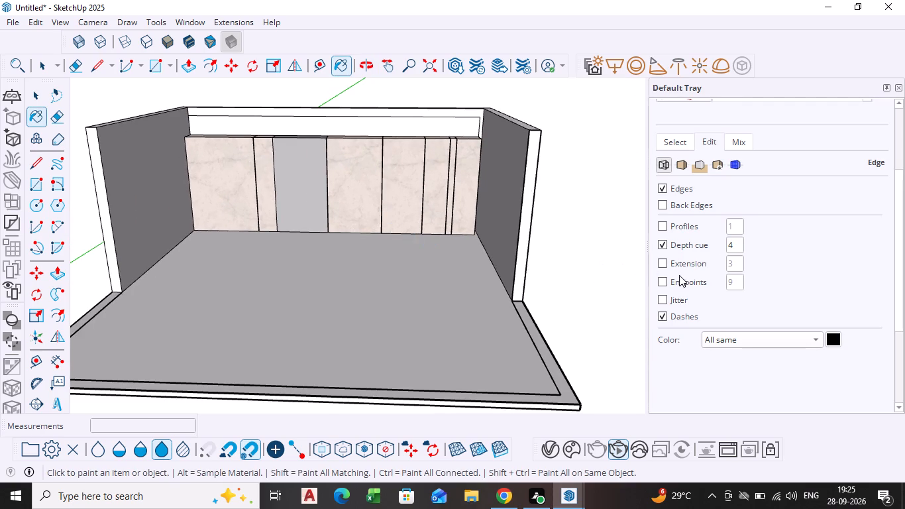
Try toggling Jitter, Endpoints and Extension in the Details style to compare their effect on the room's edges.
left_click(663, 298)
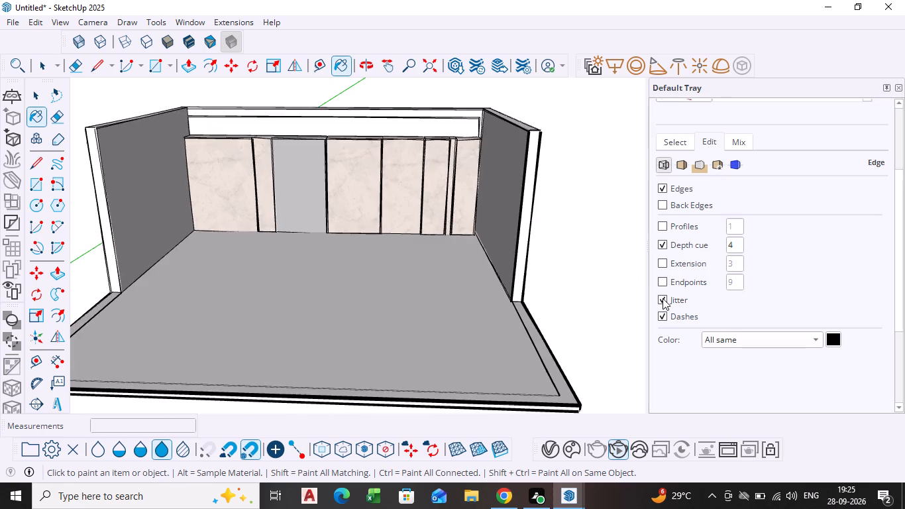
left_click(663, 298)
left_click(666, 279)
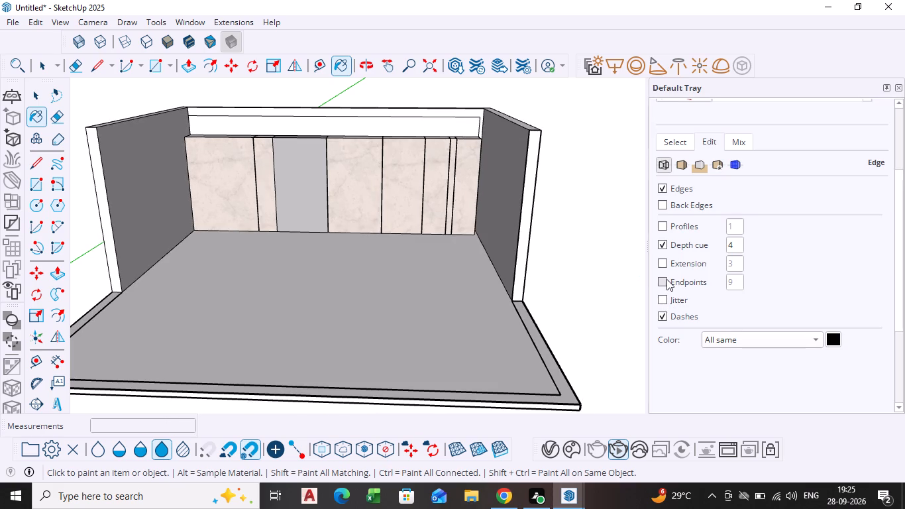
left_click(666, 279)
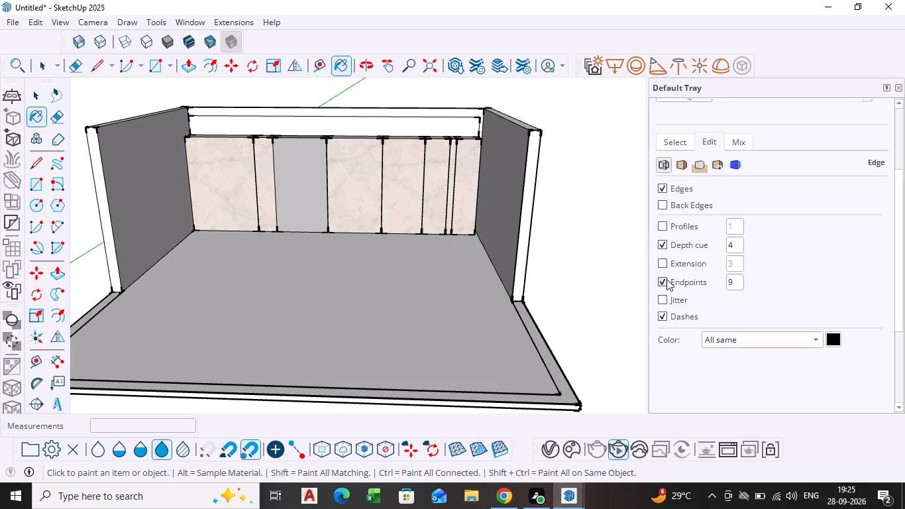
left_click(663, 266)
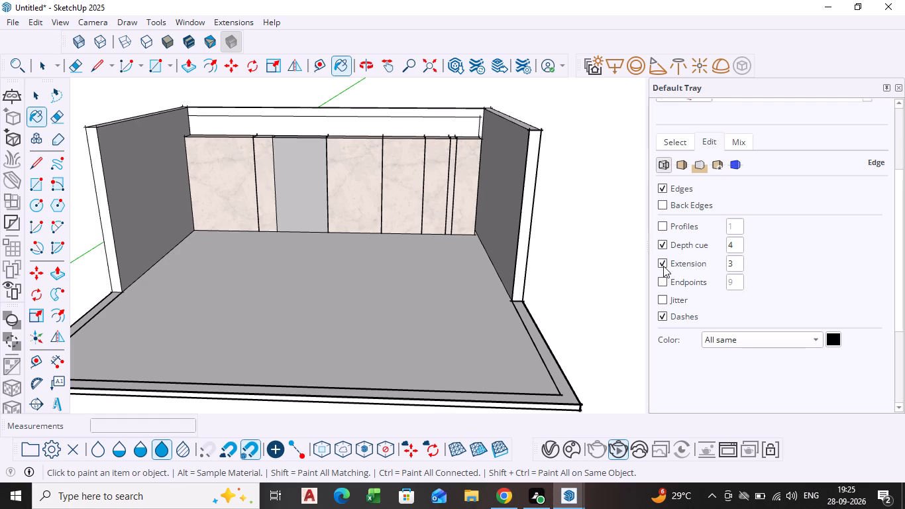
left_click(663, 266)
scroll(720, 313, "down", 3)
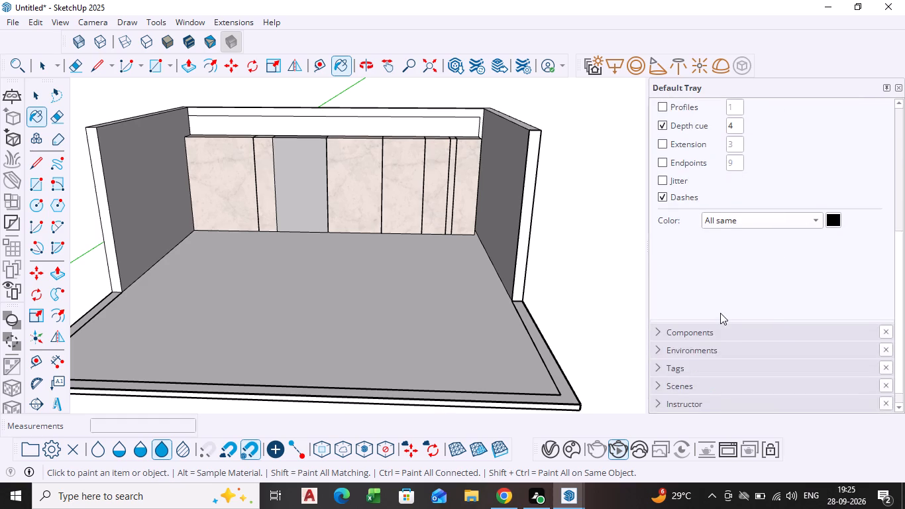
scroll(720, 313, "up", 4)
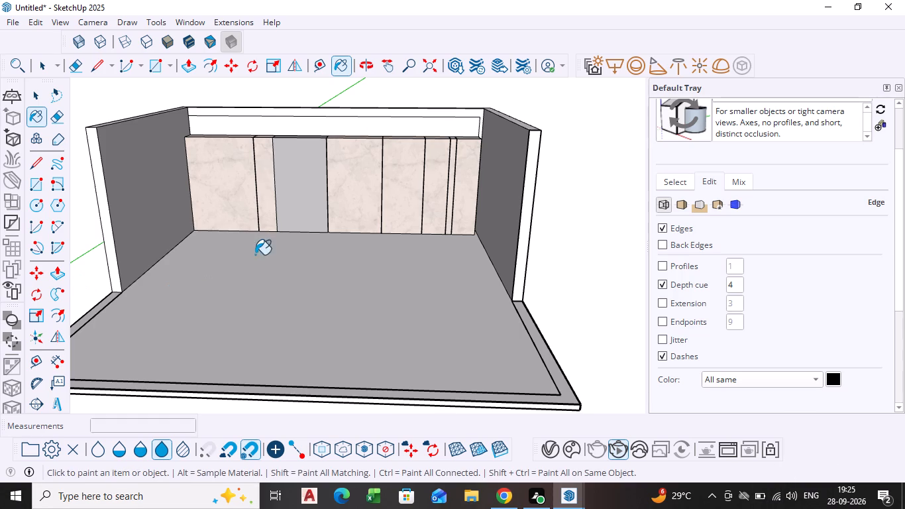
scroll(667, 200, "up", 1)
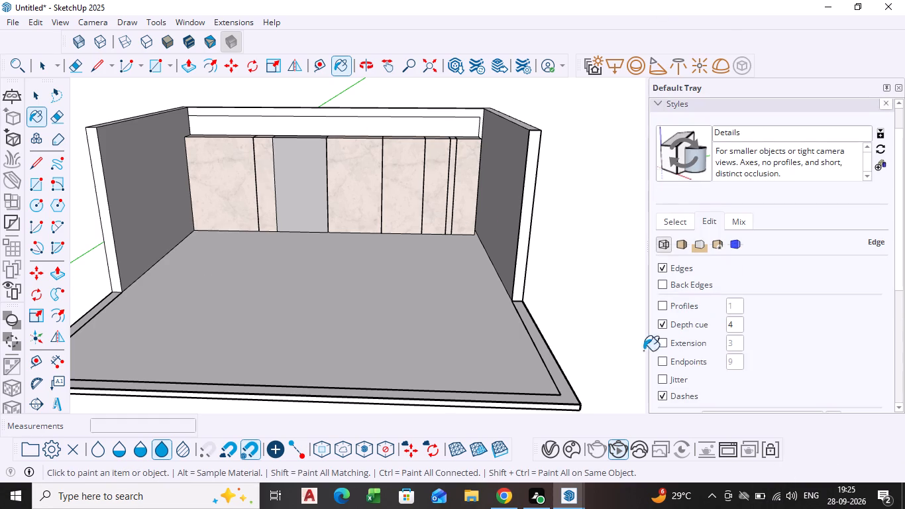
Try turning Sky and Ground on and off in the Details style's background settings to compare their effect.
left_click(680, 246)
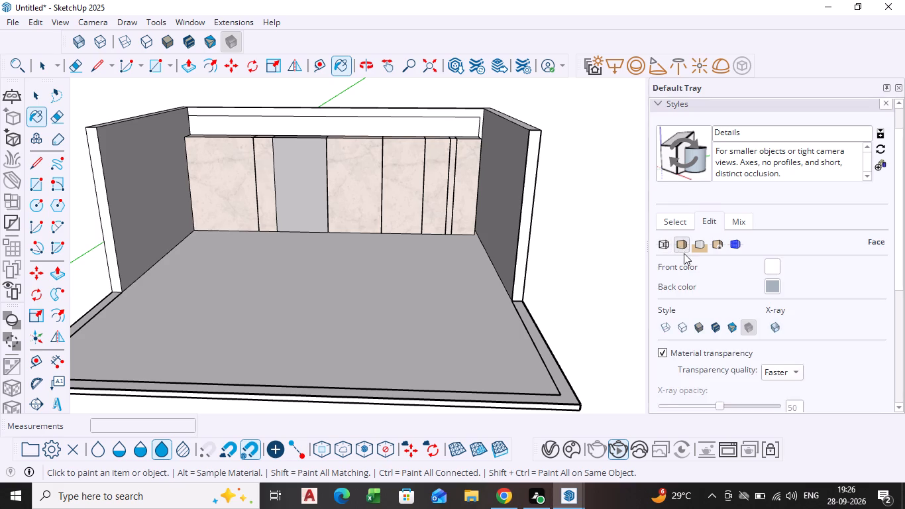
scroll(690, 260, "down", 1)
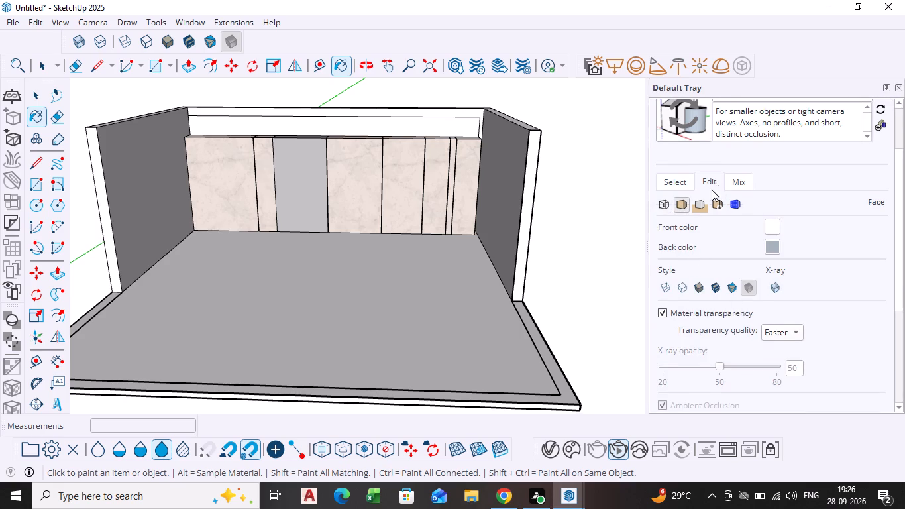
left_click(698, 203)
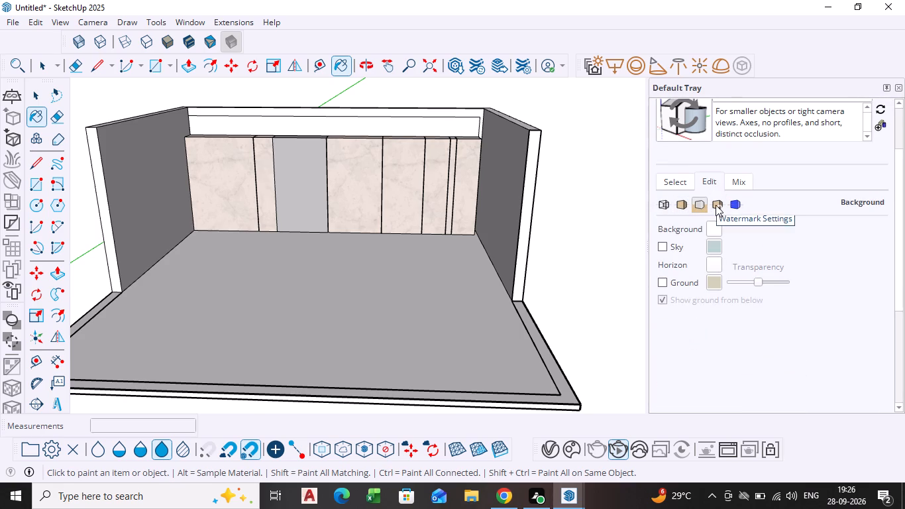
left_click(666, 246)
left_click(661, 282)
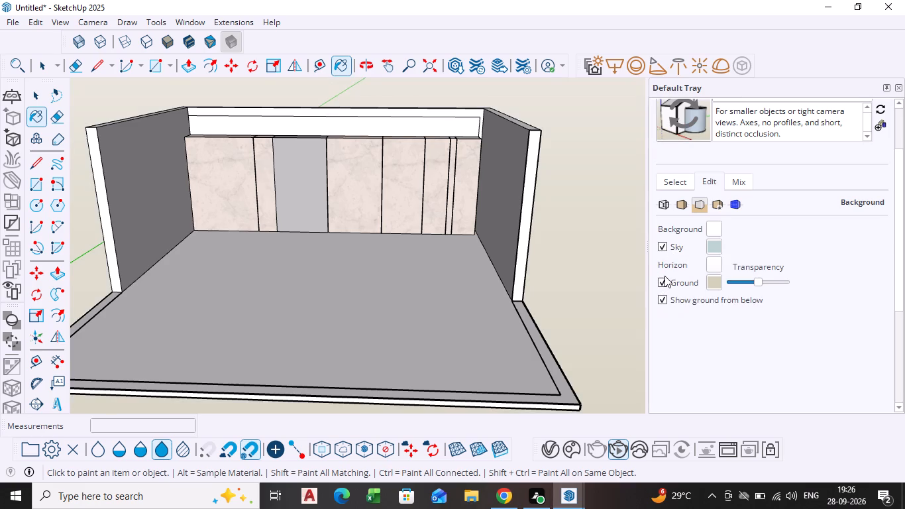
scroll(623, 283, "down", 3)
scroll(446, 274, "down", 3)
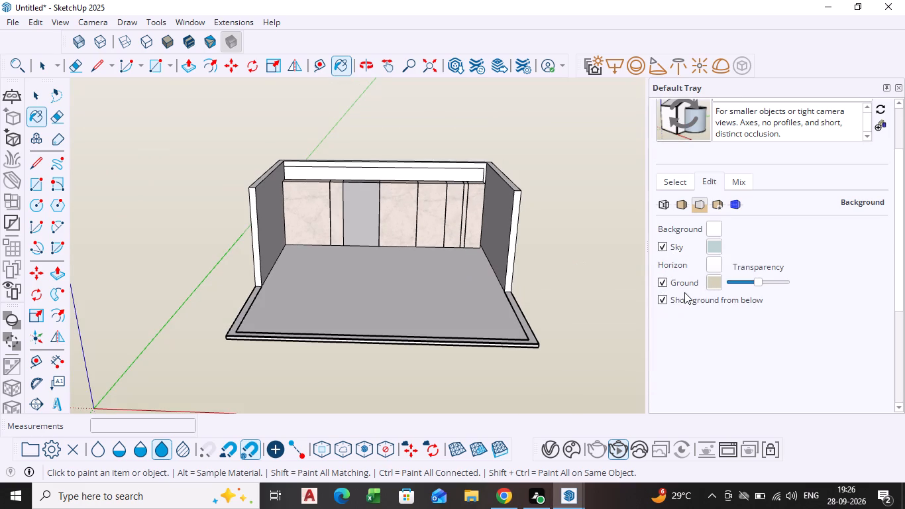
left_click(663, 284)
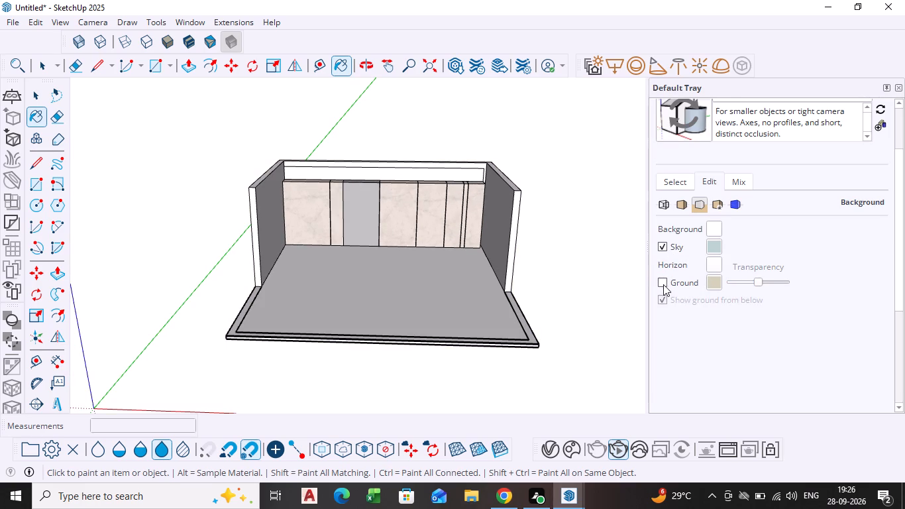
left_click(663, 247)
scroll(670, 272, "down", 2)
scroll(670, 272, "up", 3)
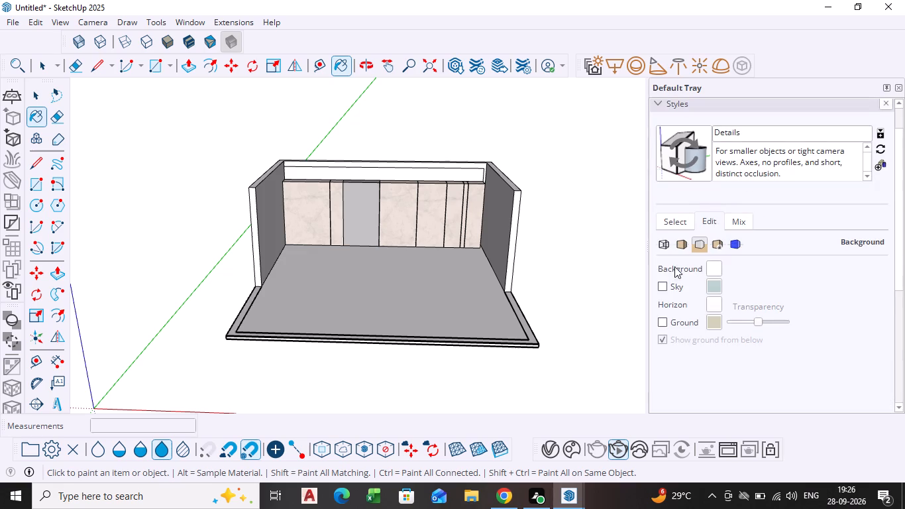
Examine the watermark and modeling settings of the Details style, including the colour used for selected objects.
left_click(720, 243)
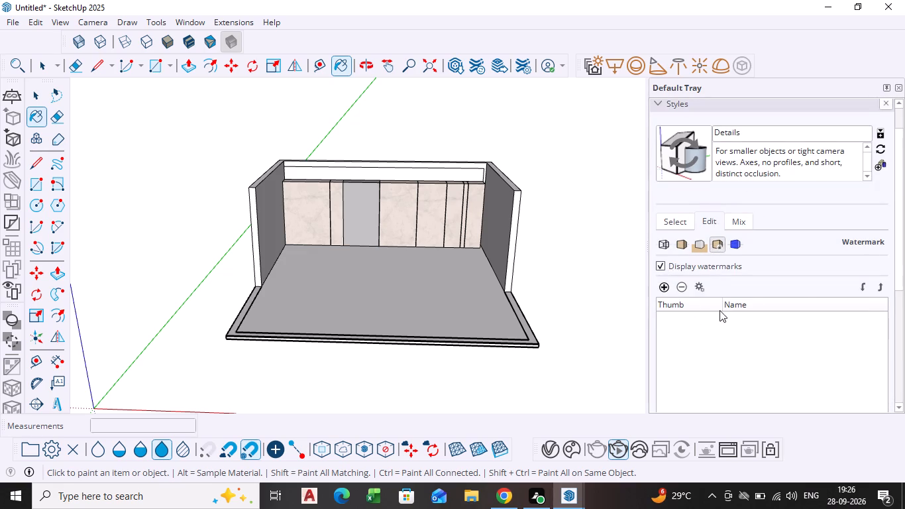
scroll(707, 285, "down", 3)
scroll(572, 0, "up", 3)
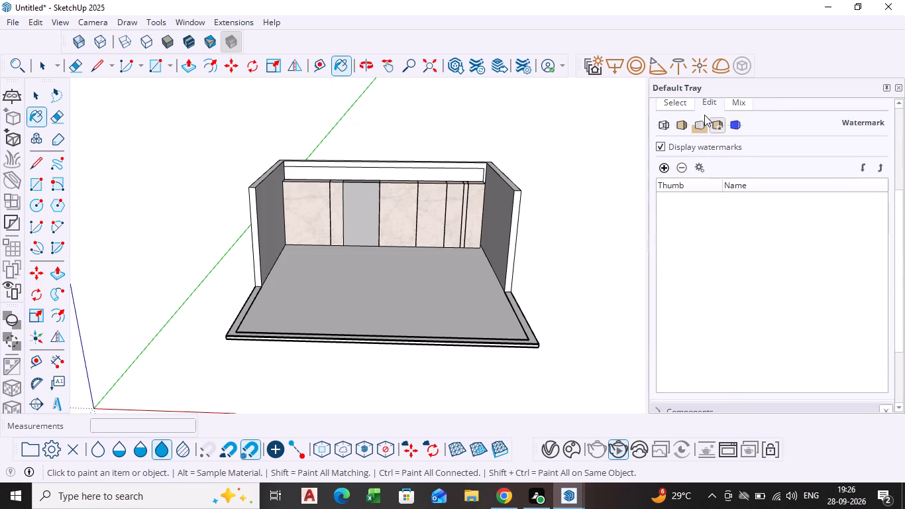
left_click(733, 128)
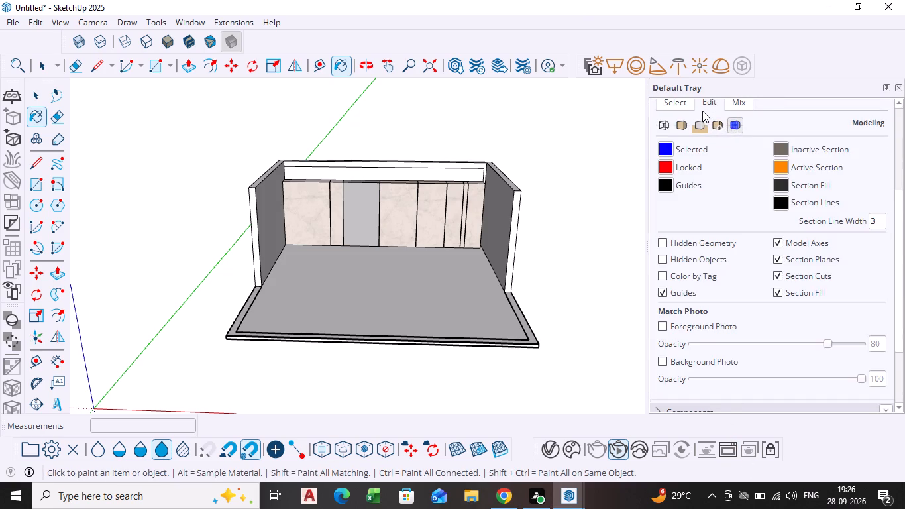
scroll(710, 155, "up", 2)
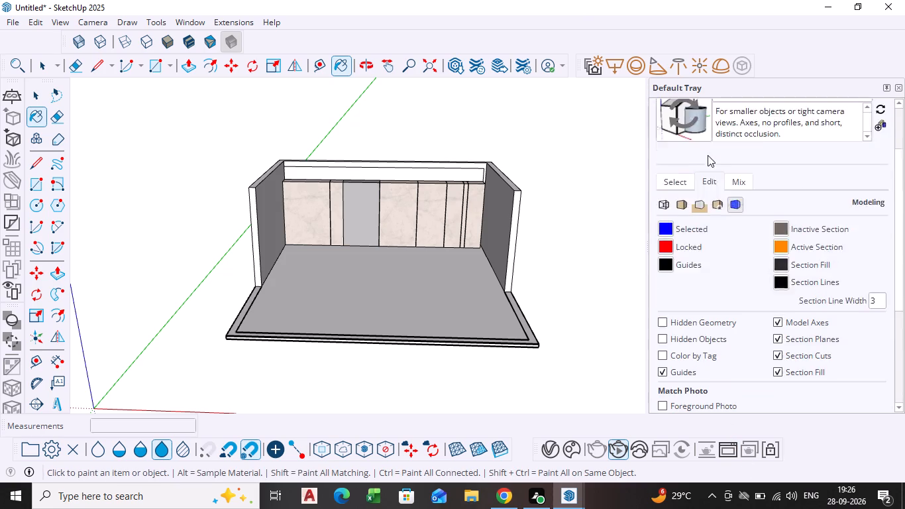
scroll(708, 155, "up", 1)
scroll(685, 260, "down", 1)
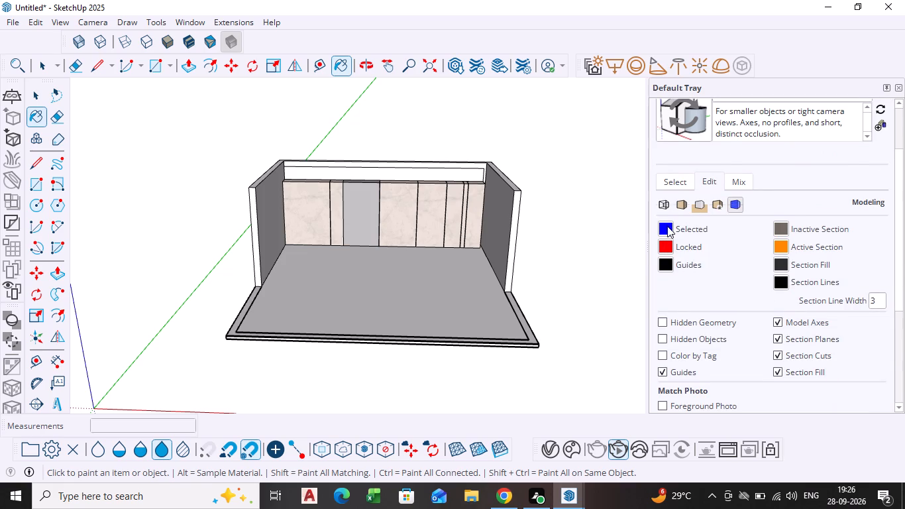
left_click(667, 226)
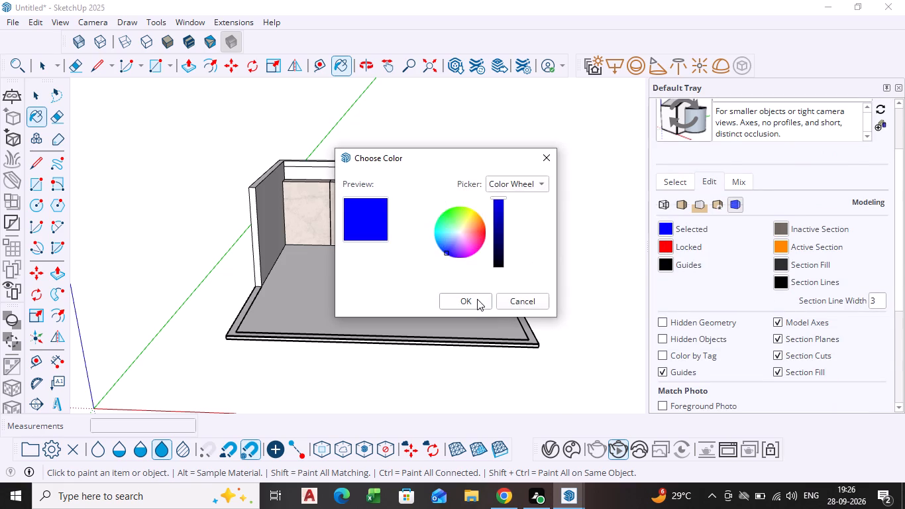
left_click(477, 299)
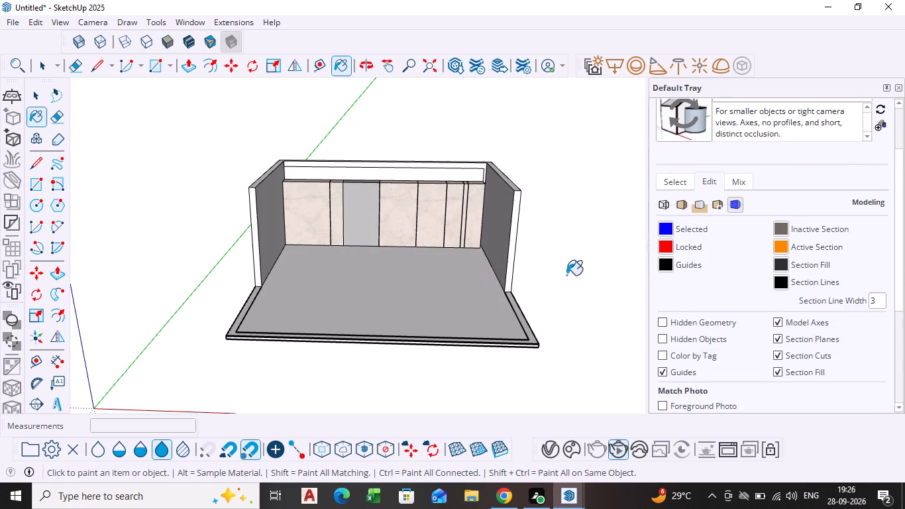
left_click(586, 188)
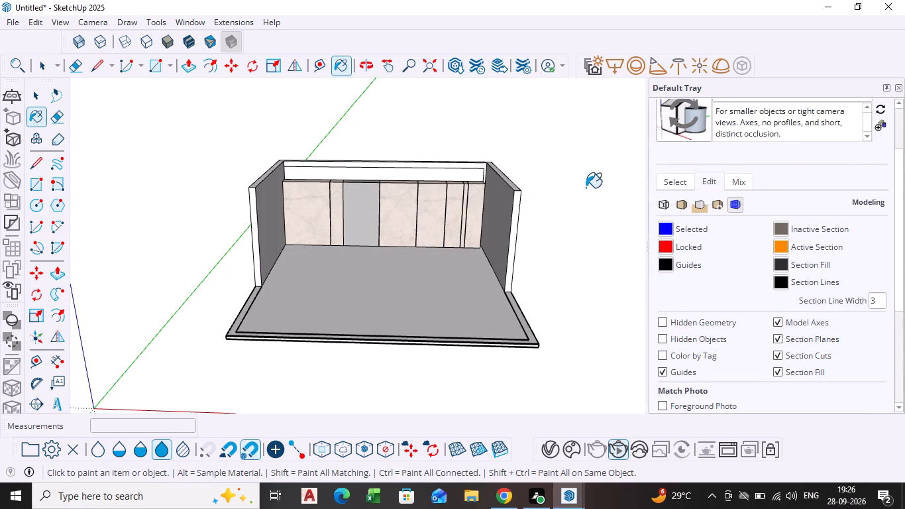
left_click(454, 302)
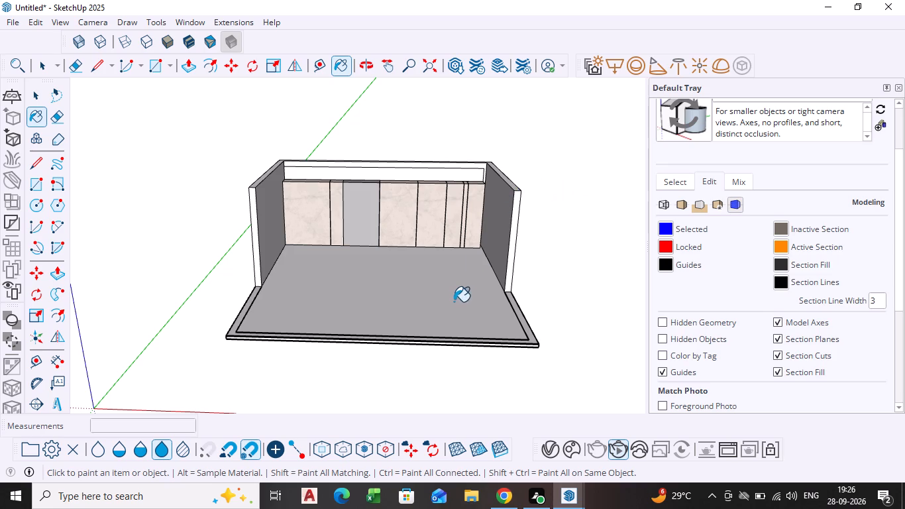
left_click(449, 178)
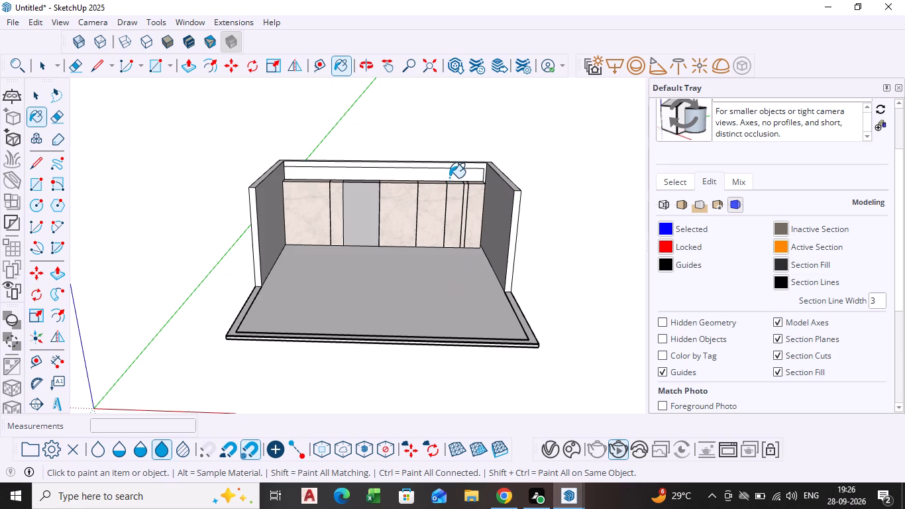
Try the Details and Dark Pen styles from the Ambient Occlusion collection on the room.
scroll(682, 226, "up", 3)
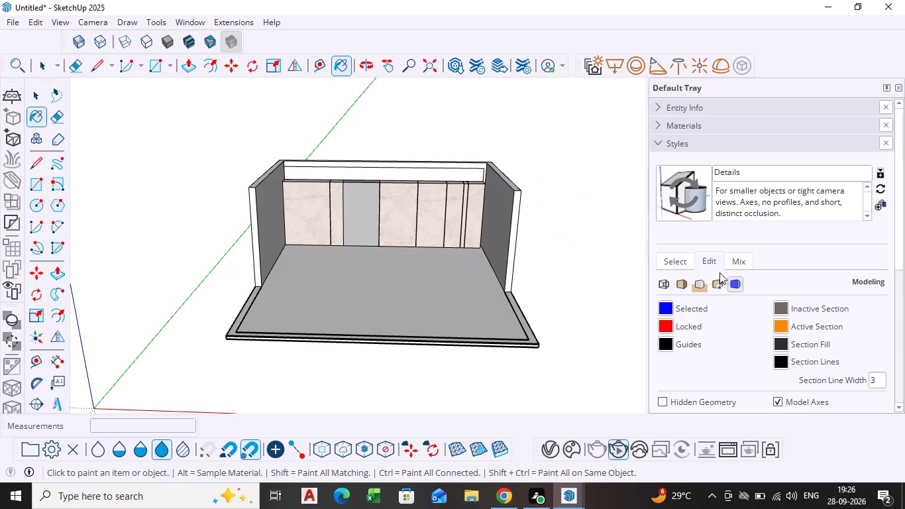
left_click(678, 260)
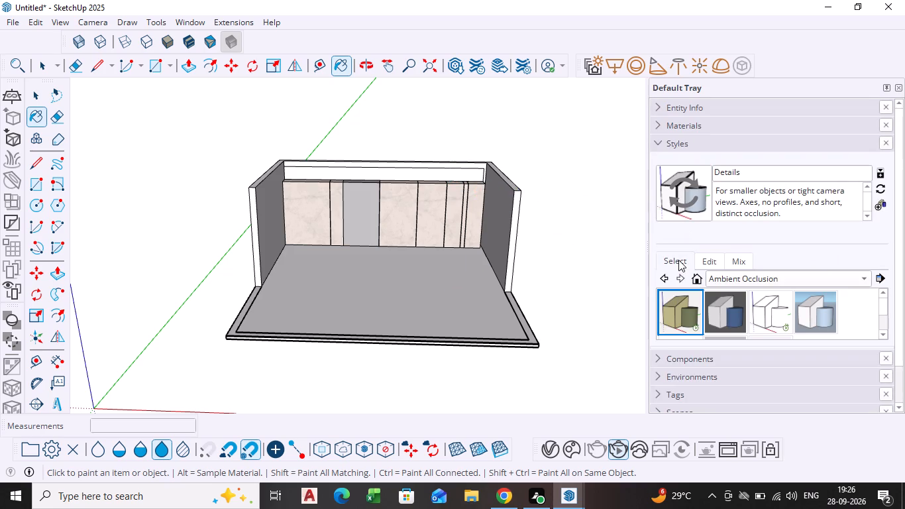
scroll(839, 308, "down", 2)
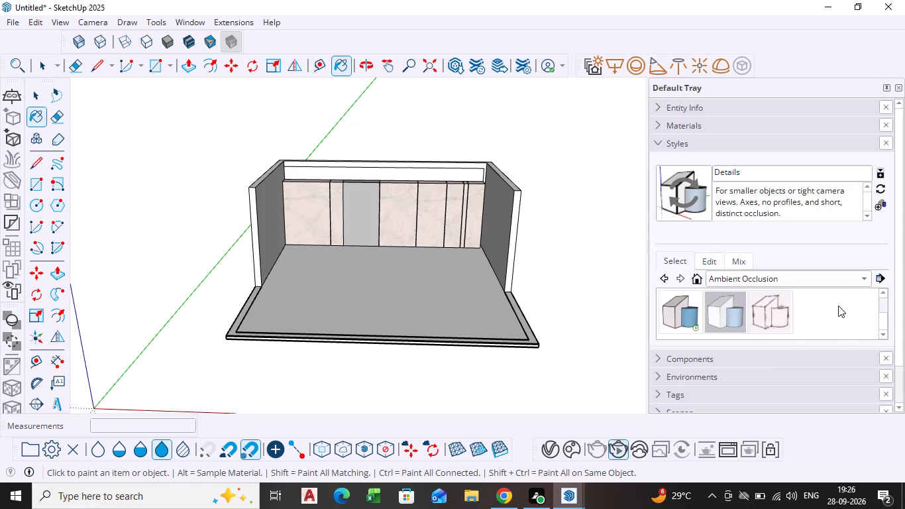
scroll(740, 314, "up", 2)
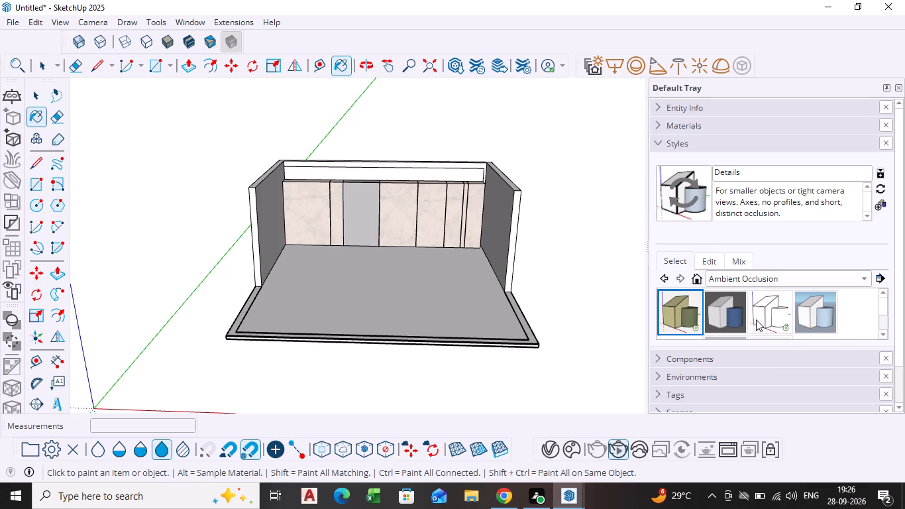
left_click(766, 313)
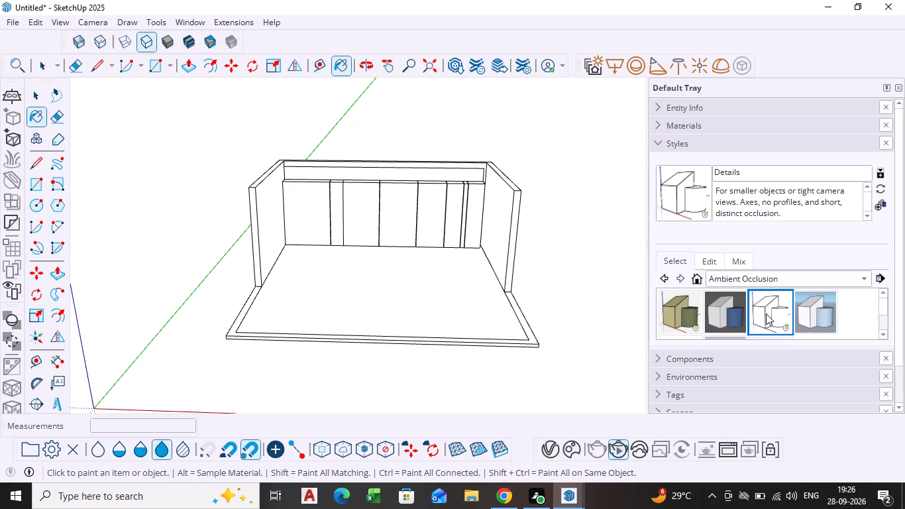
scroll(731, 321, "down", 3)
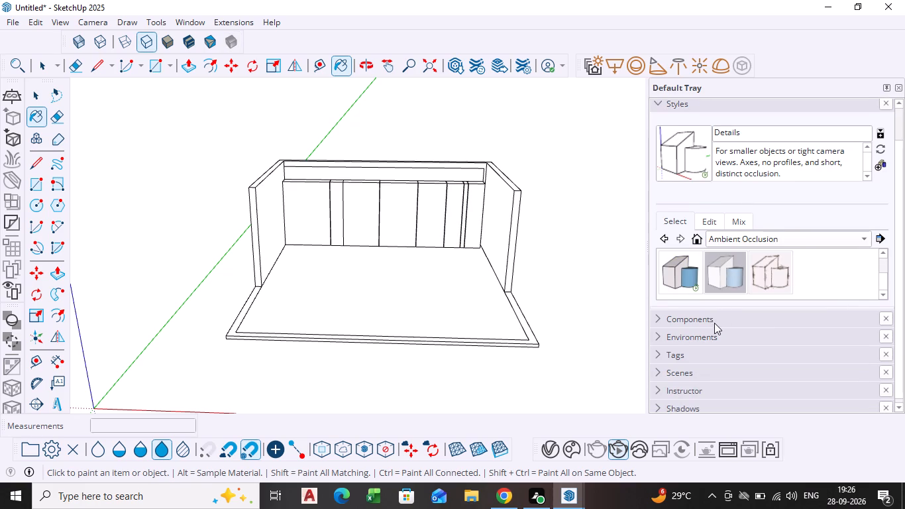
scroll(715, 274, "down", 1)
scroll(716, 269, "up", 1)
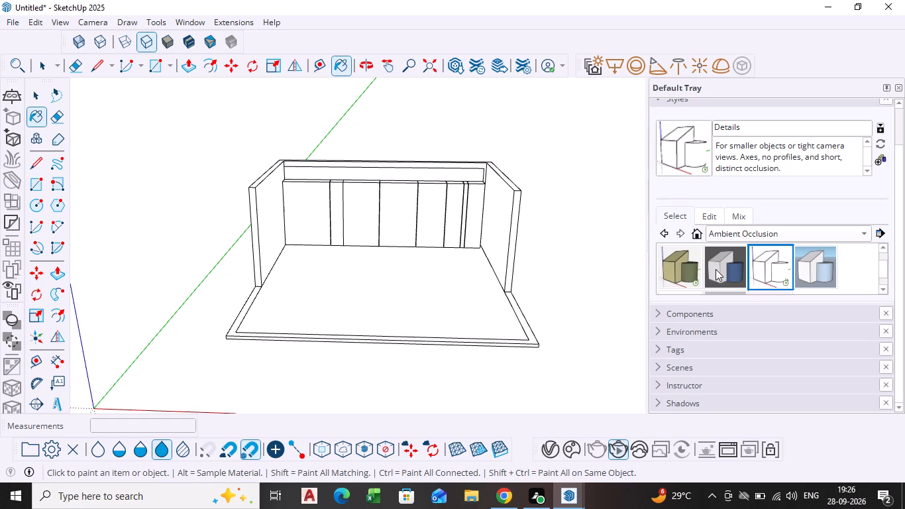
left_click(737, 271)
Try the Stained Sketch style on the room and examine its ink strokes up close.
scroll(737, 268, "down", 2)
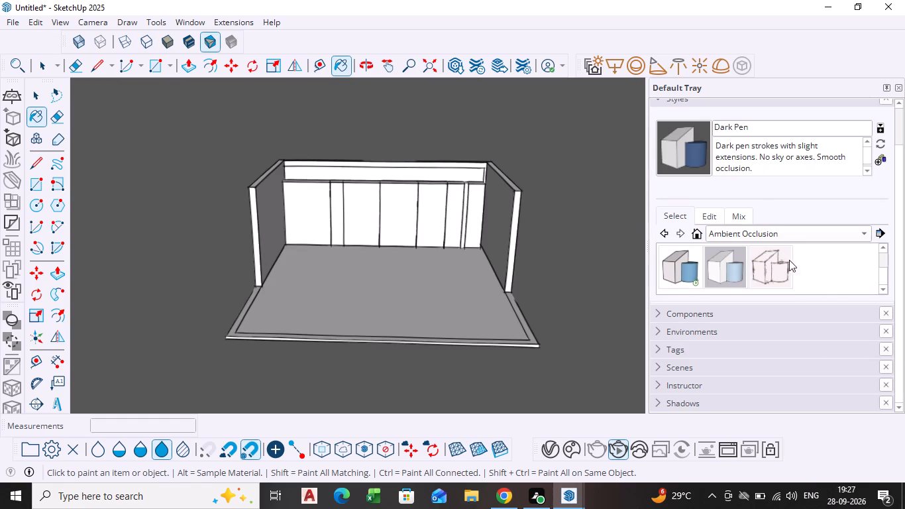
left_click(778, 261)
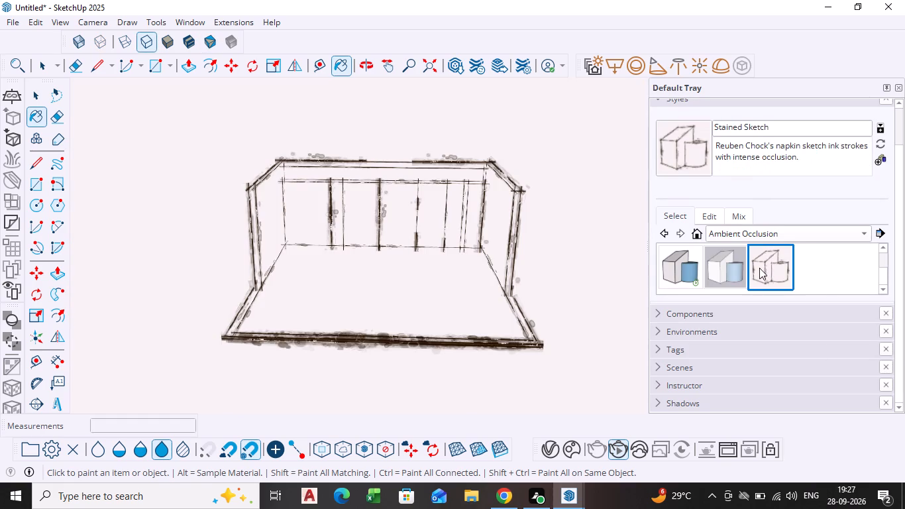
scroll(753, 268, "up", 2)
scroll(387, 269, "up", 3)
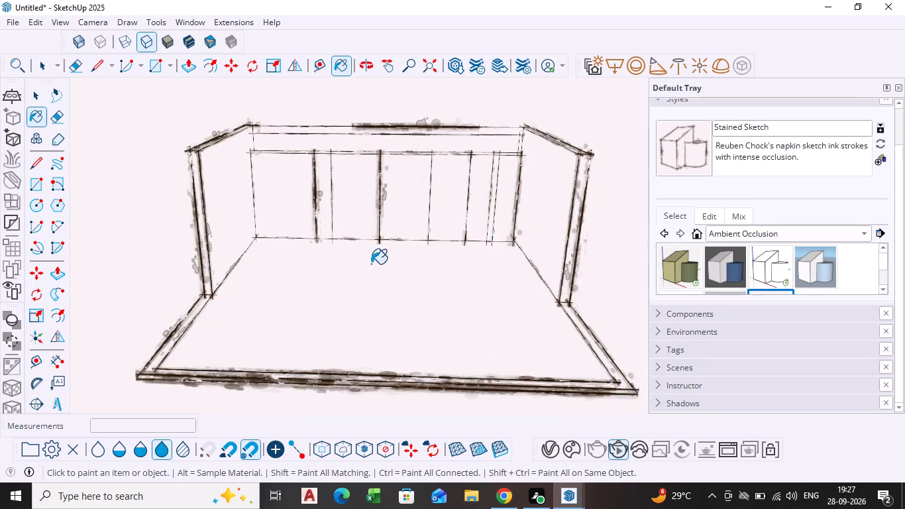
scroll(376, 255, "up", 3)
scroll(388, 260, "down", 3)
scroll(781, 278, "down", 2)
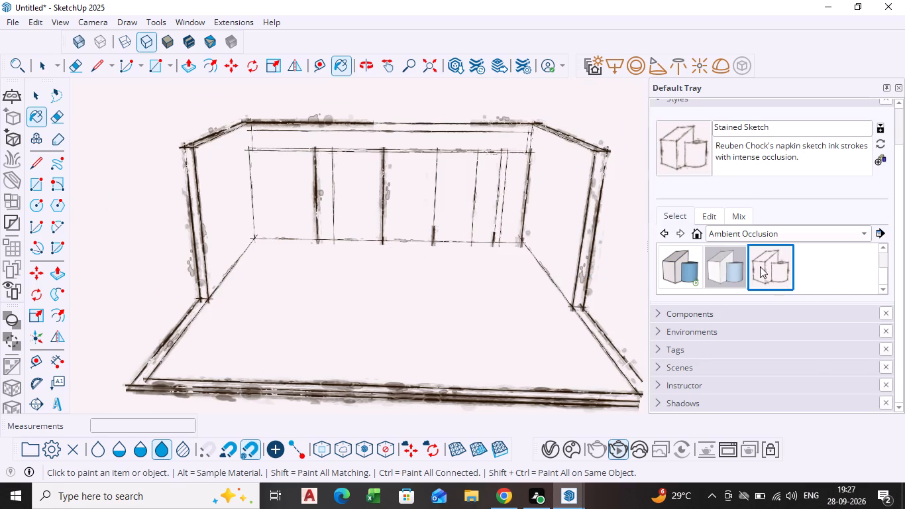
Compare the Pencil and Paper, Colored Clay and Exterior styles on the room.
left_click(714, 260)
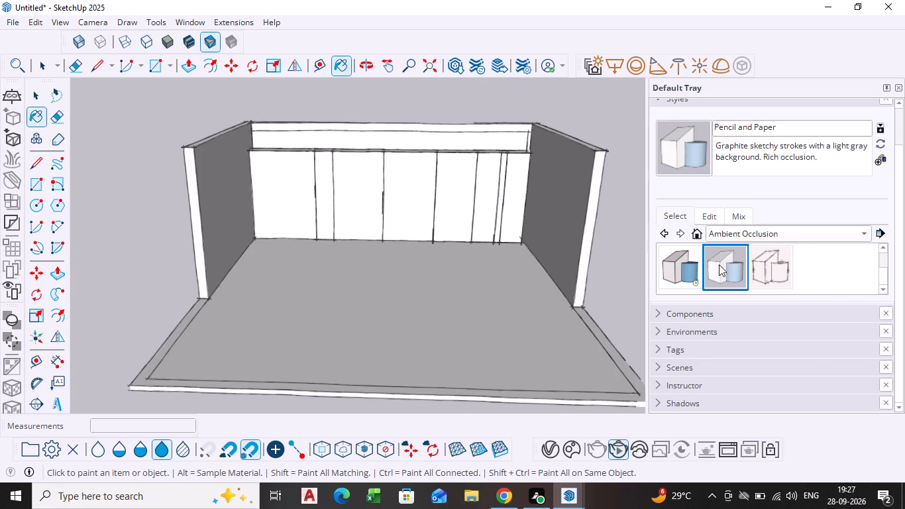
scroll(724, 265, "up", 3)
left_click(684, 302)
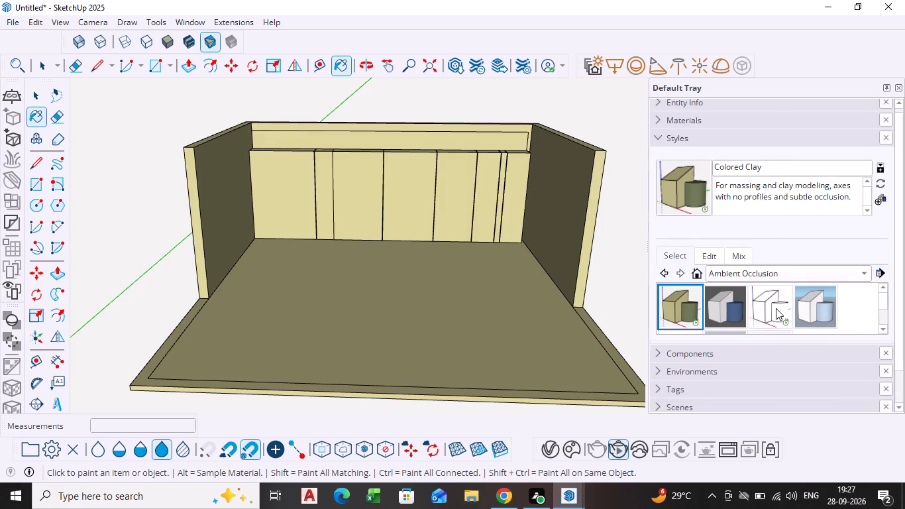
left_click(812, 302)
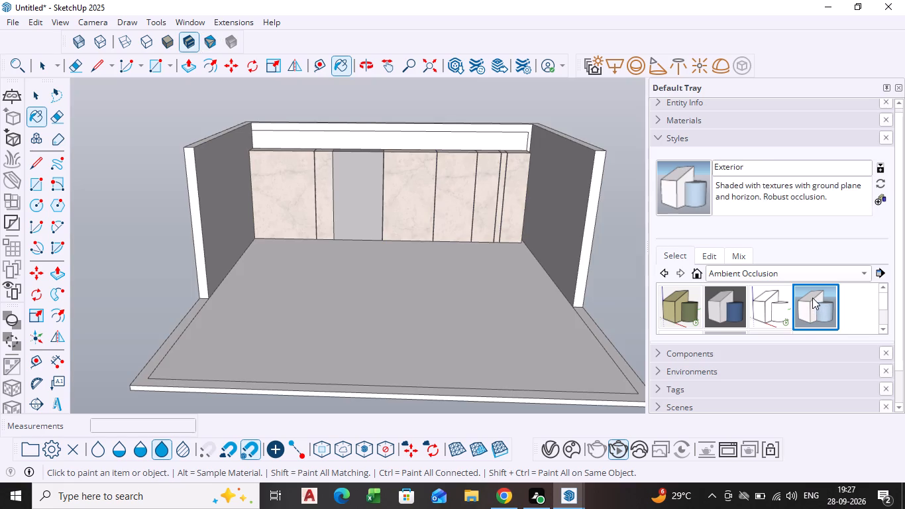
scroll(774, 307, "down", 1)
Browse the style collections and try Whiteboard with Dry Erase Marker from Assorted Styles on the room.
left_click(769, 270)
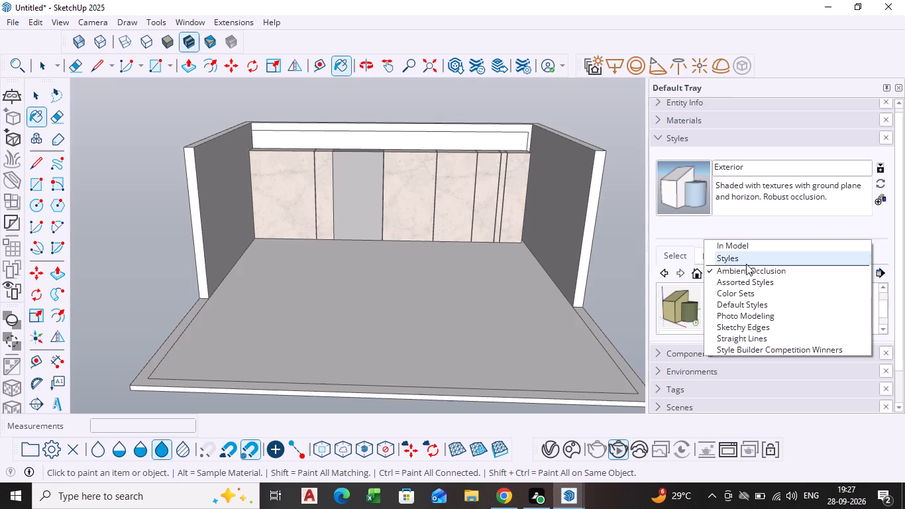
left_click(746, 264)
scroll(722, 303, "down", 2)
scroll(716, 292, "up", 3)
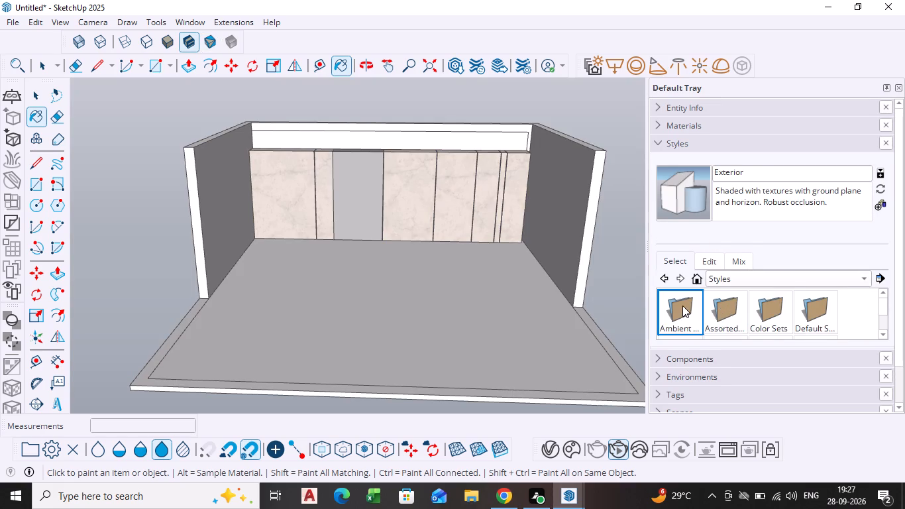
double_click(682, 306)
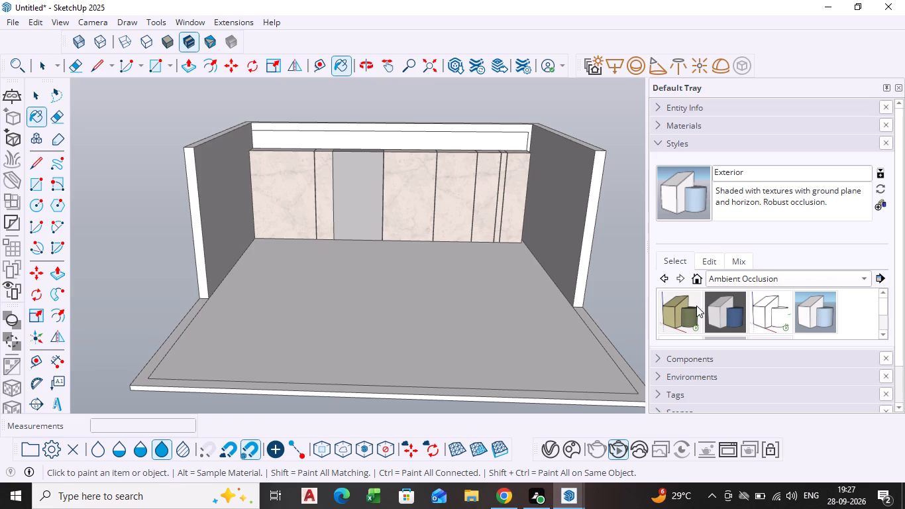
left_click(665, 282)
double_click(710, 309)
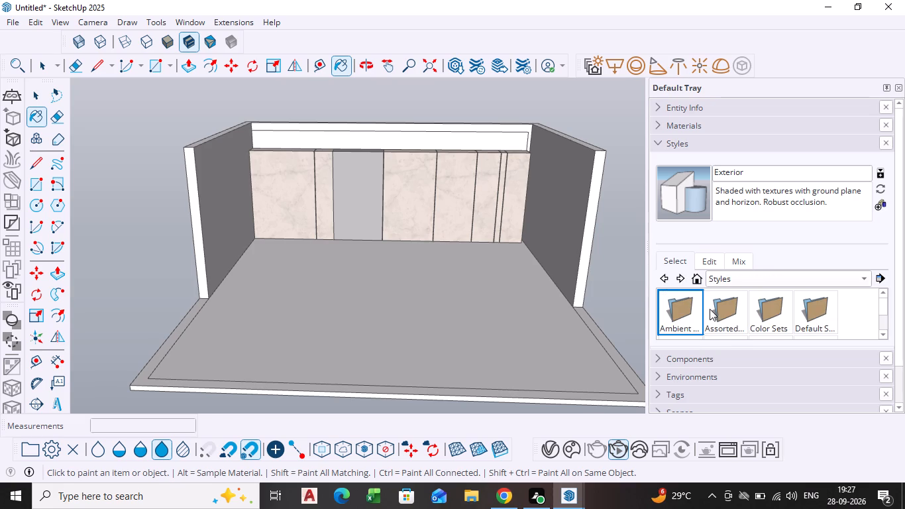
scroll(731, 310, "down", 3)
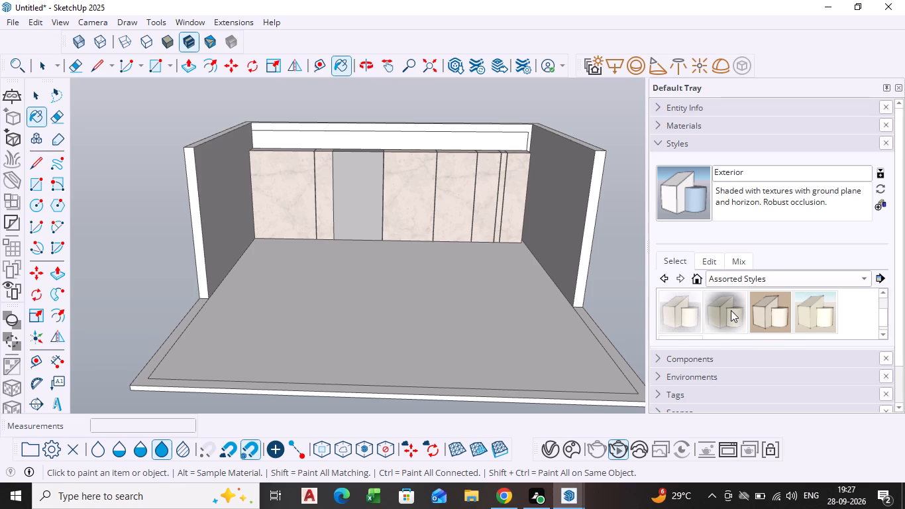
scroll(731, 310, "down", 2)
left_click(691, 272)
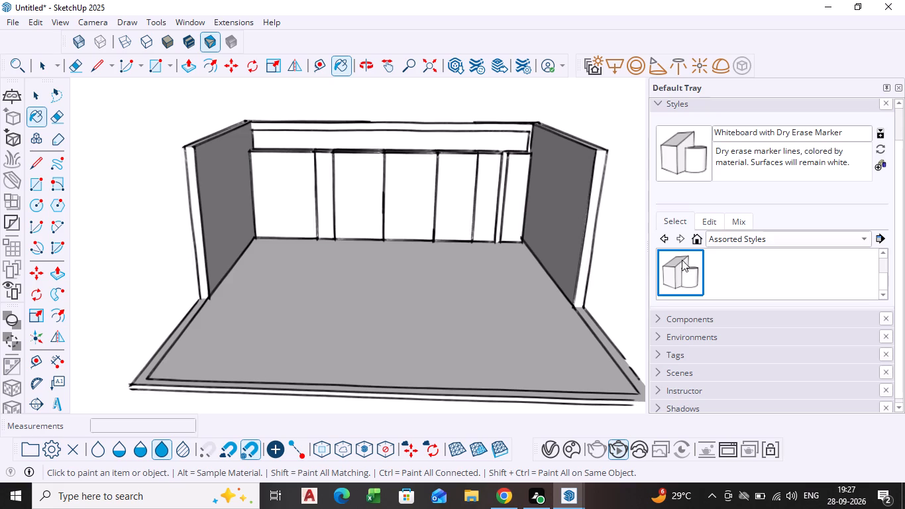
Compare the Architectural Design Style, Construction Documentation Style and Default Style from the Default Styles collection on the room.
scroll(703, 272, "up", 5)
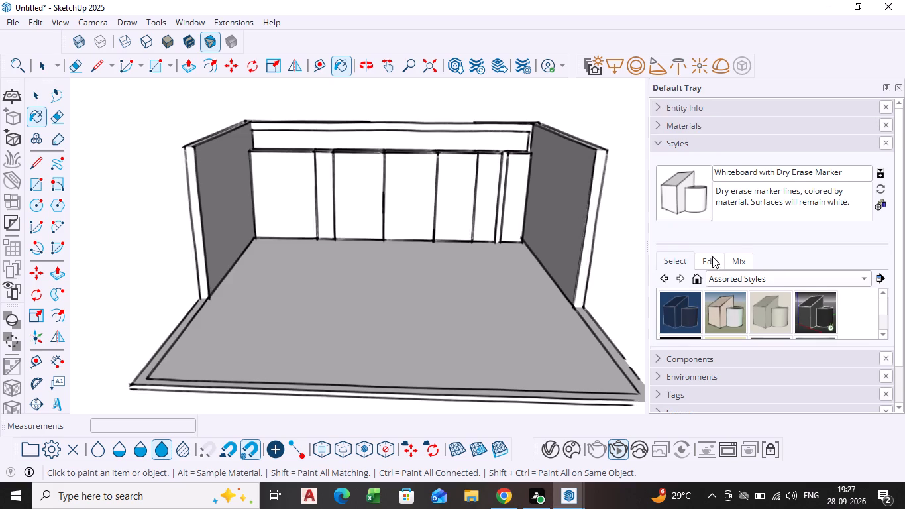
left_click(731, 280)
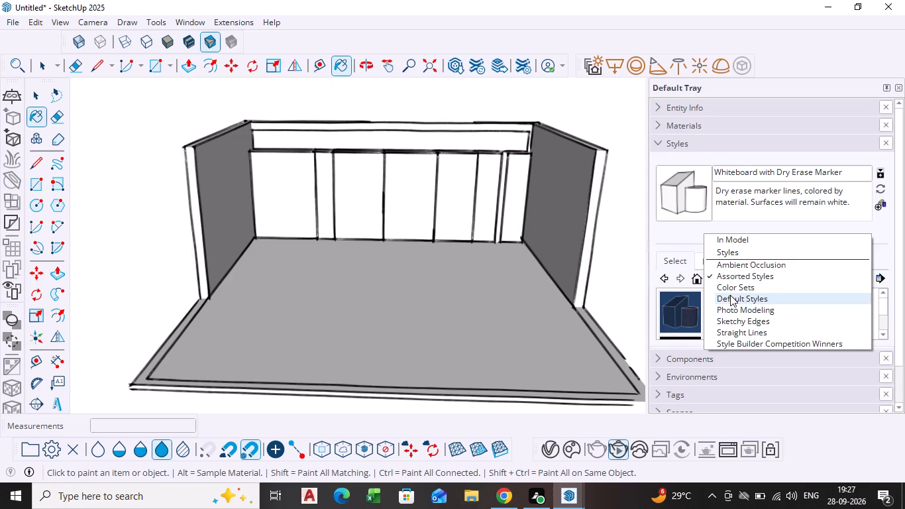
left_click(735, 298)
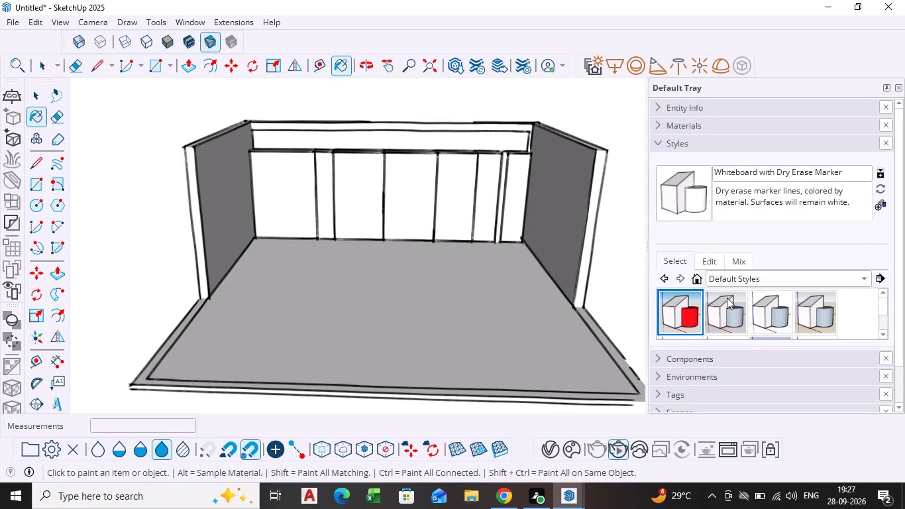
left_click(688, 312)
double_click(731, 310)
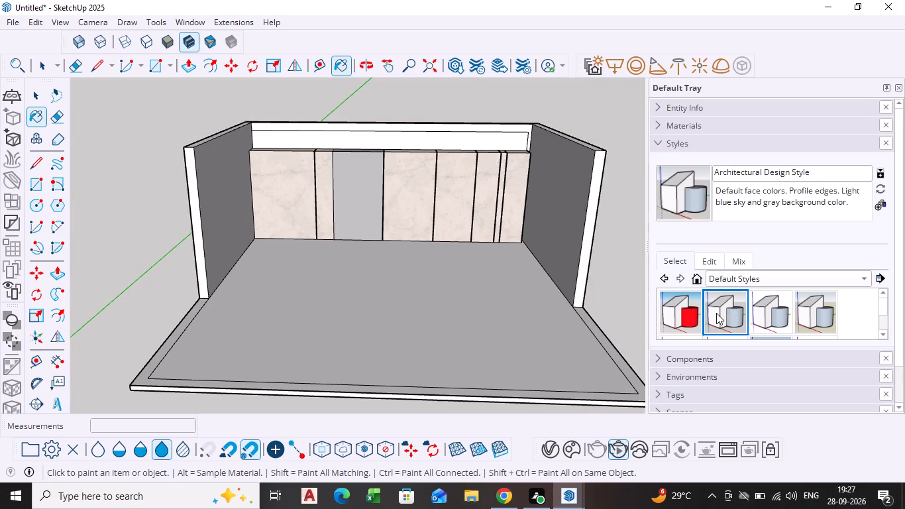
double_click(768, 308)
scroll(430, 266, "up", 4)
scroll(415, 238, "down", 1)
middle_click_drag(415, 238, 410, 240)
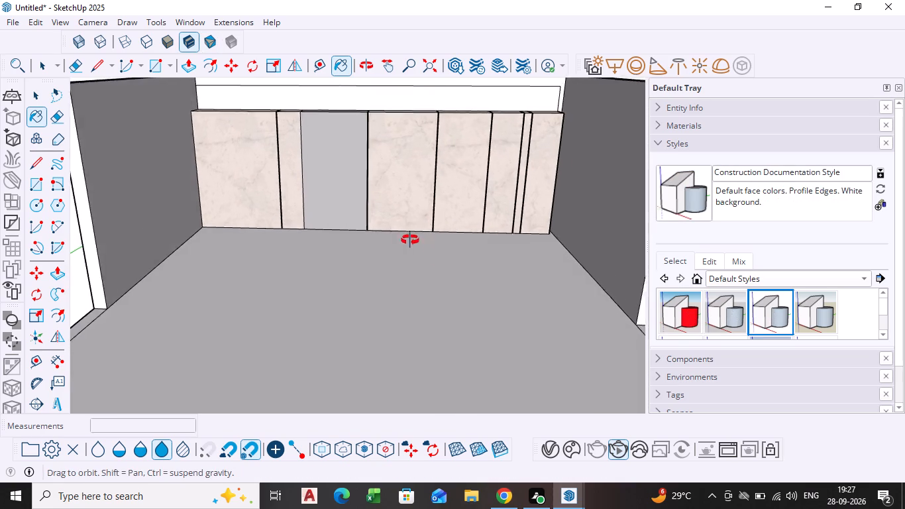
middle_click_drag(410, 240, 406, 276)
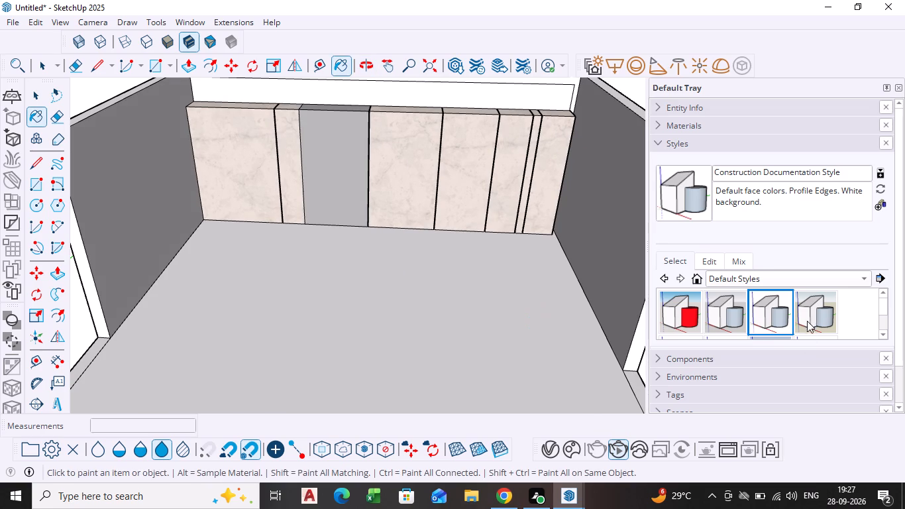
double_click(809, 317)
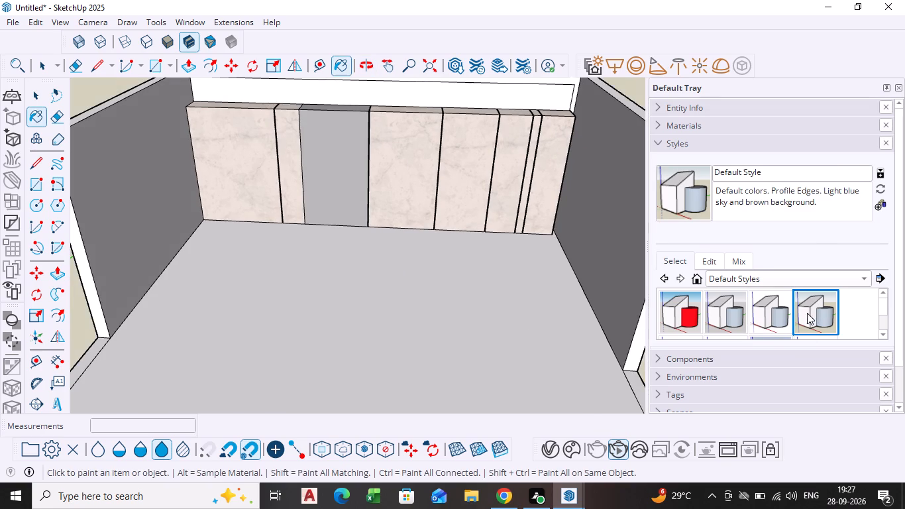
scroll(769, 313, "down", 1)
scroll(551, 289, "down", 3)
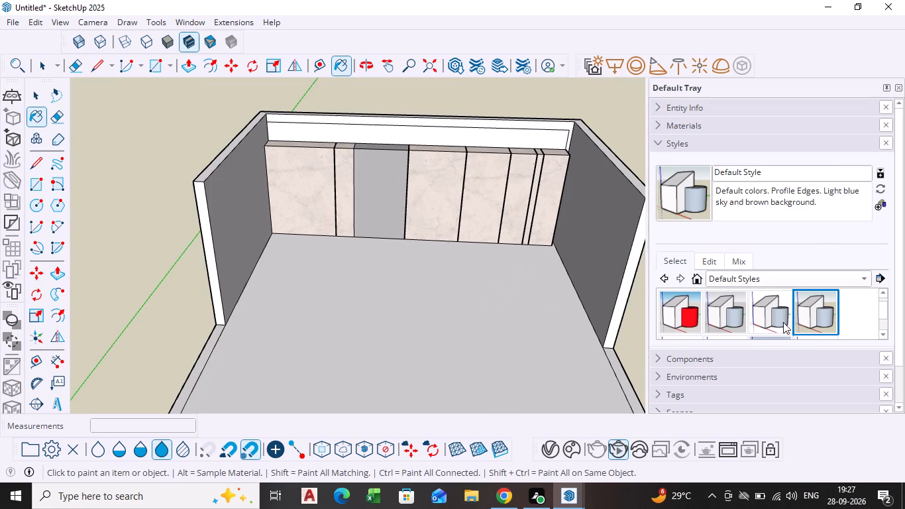
Apply the Landscape Architecture Style from the Default Styles collection to the room.
scroll(804, 313, "down", 1)
scroll(722, 310, "down", 3)
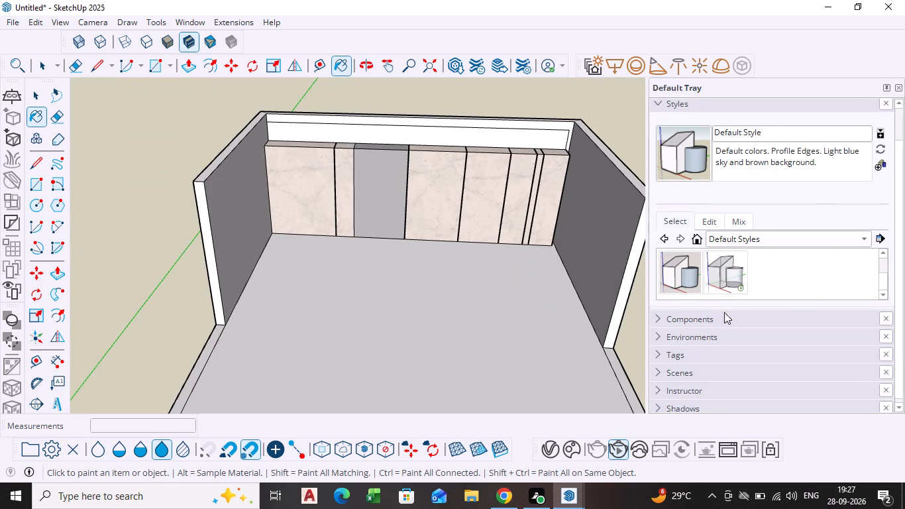
scroll(748, 284, "up", 1)
scroll(837, 260, "up", 1)
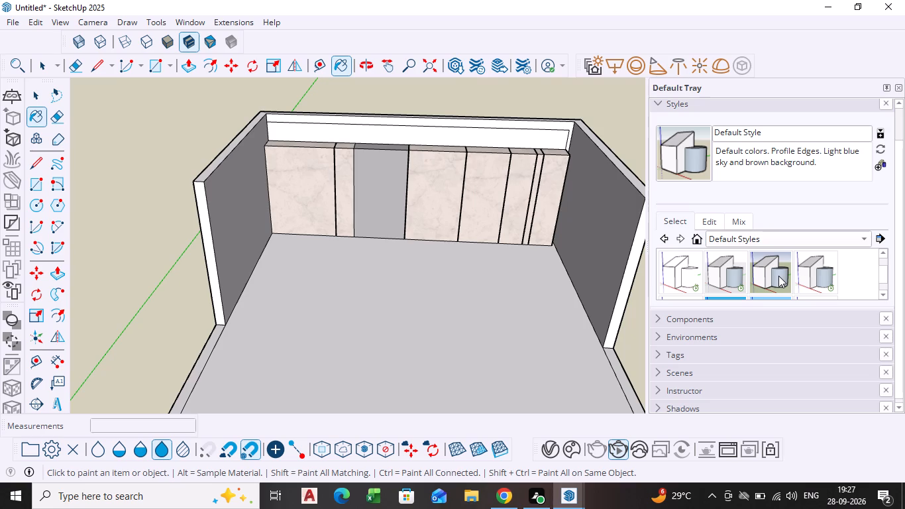
double_click(778, 276)
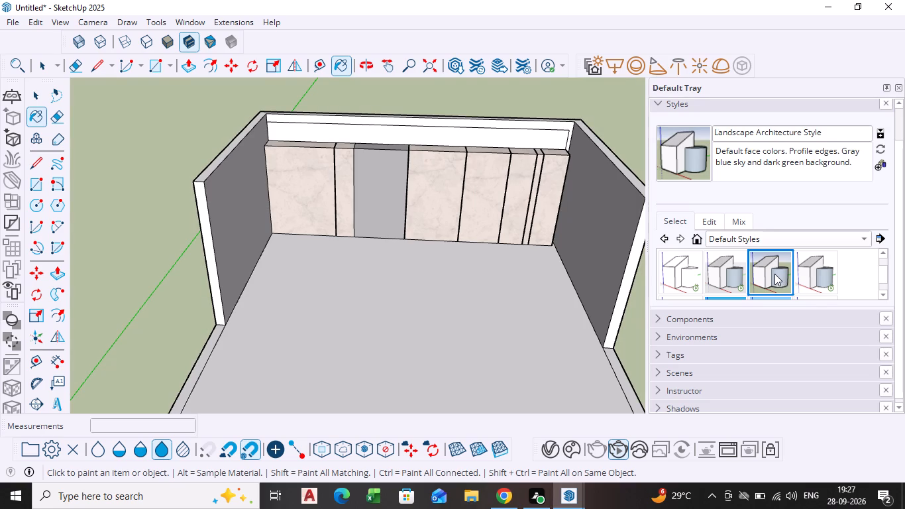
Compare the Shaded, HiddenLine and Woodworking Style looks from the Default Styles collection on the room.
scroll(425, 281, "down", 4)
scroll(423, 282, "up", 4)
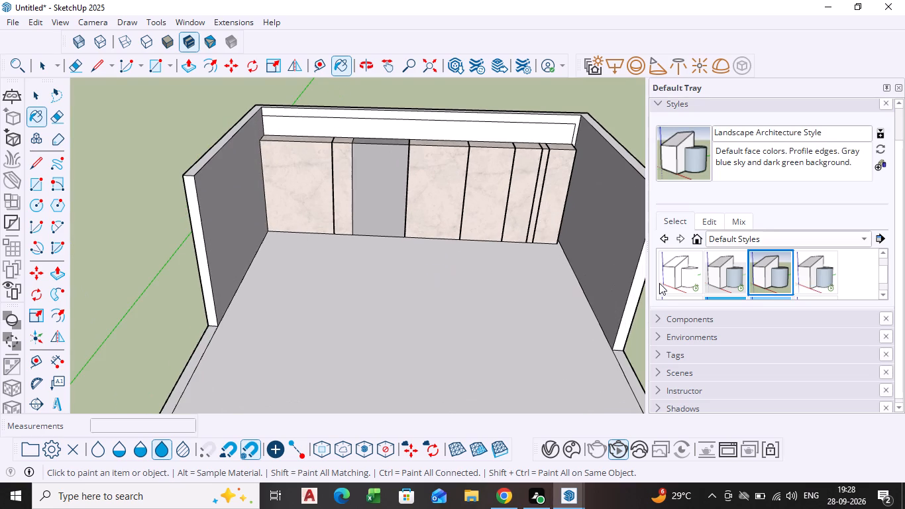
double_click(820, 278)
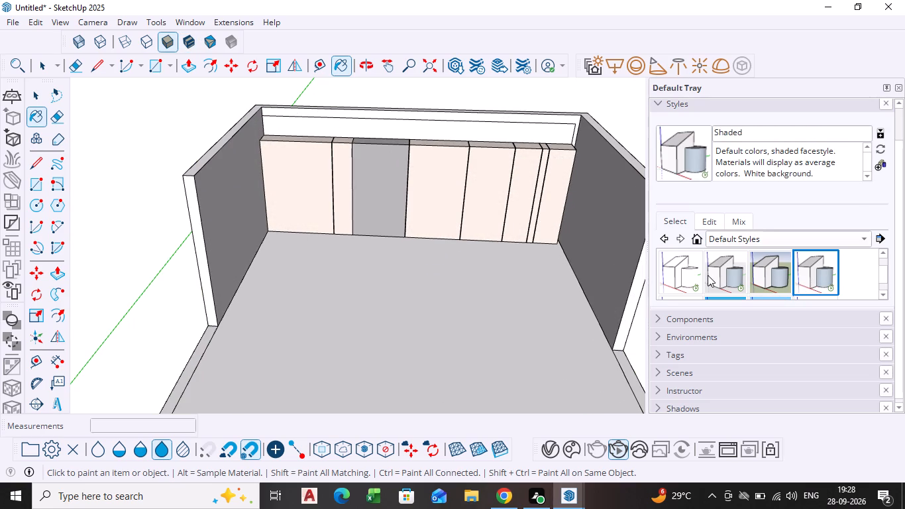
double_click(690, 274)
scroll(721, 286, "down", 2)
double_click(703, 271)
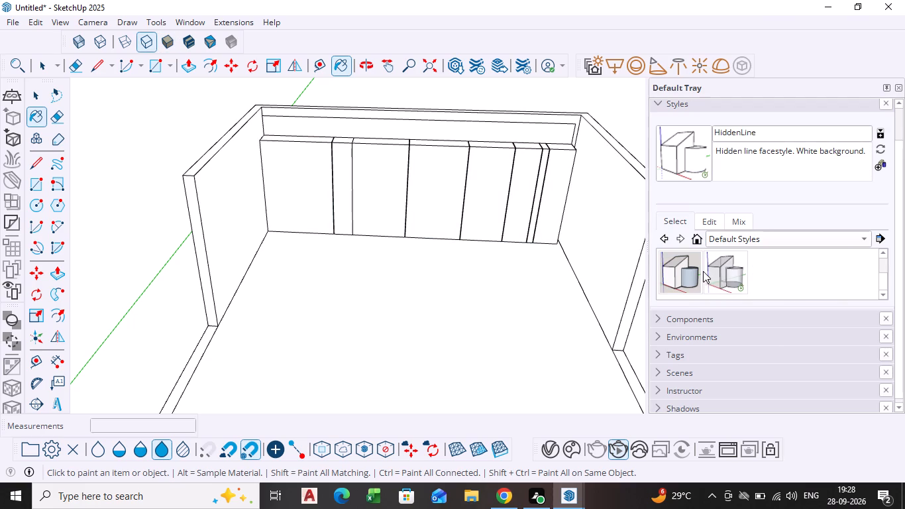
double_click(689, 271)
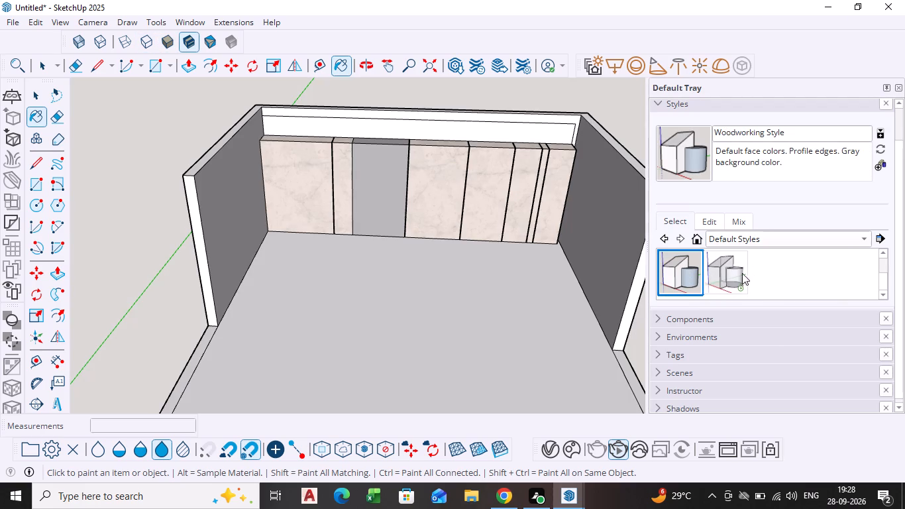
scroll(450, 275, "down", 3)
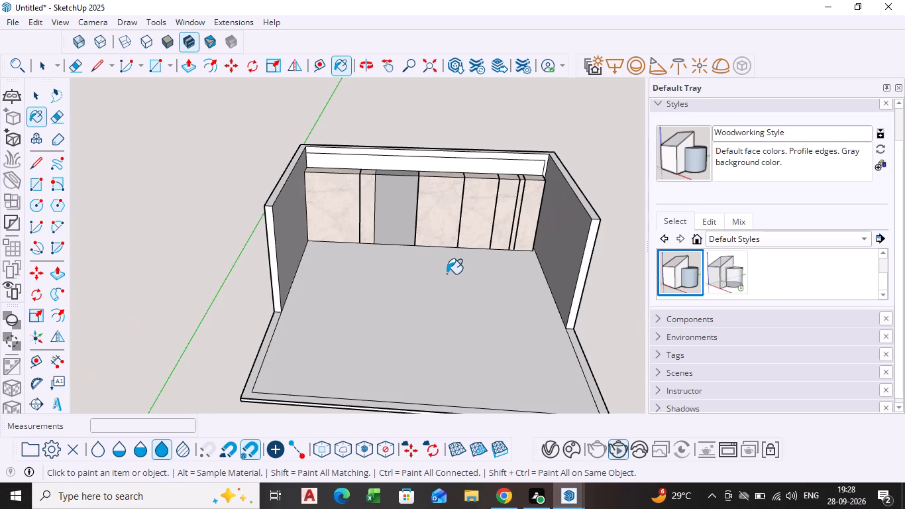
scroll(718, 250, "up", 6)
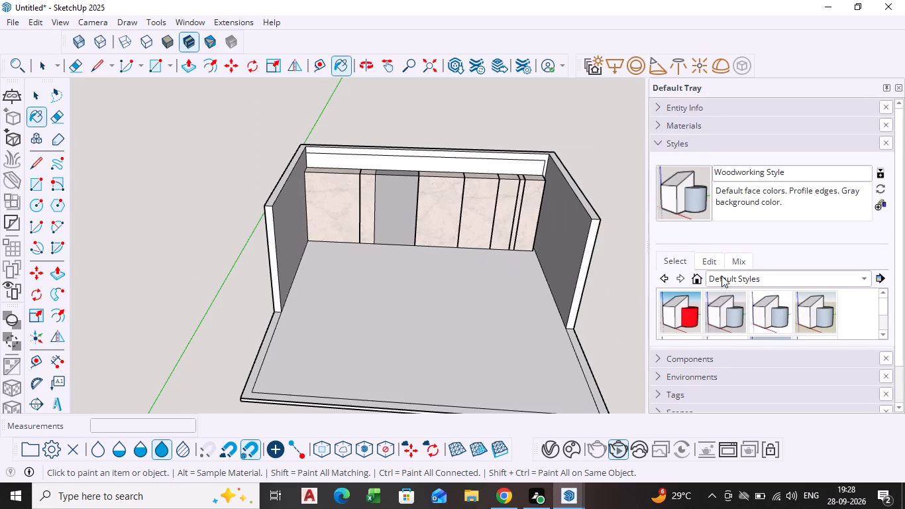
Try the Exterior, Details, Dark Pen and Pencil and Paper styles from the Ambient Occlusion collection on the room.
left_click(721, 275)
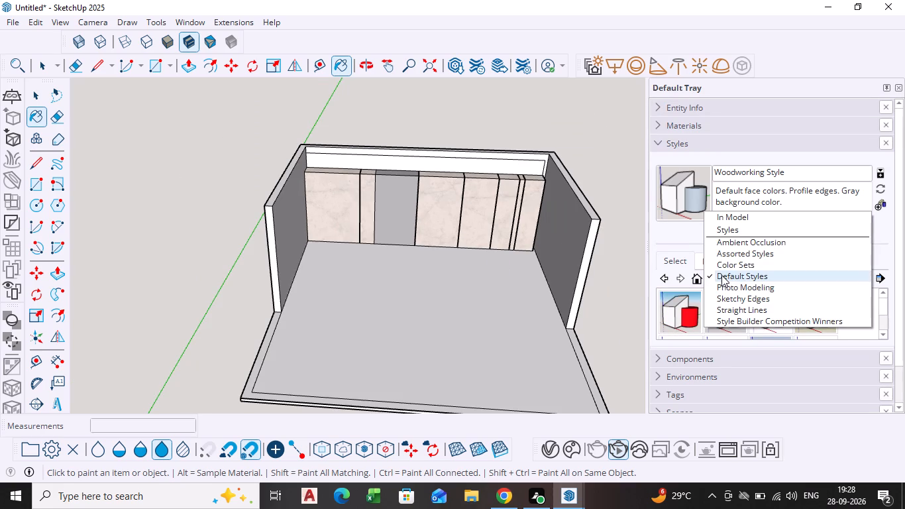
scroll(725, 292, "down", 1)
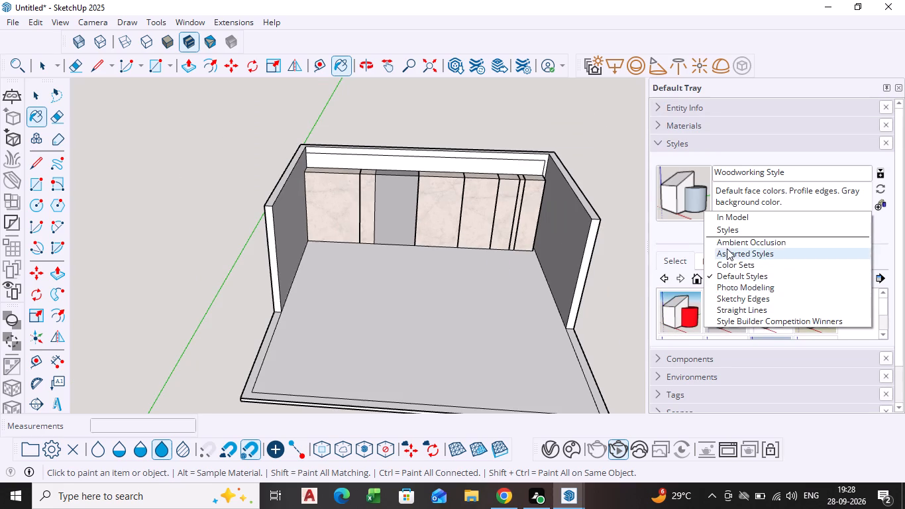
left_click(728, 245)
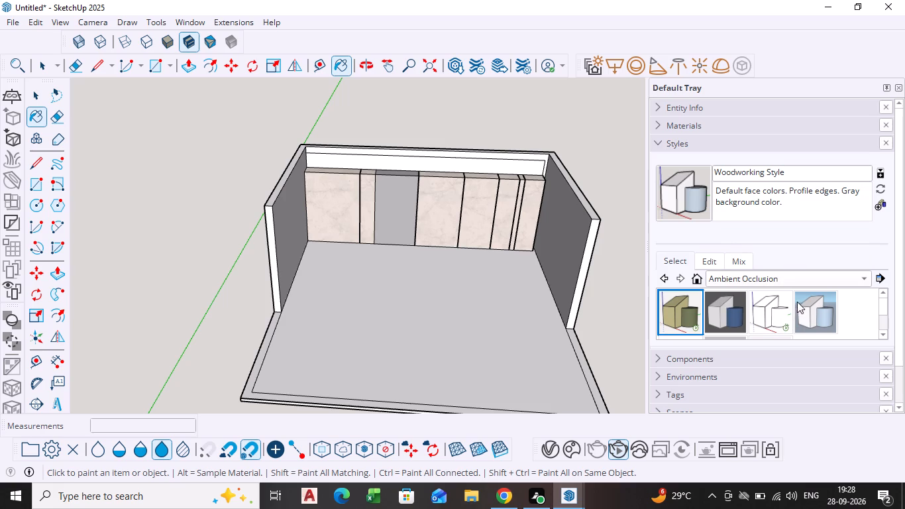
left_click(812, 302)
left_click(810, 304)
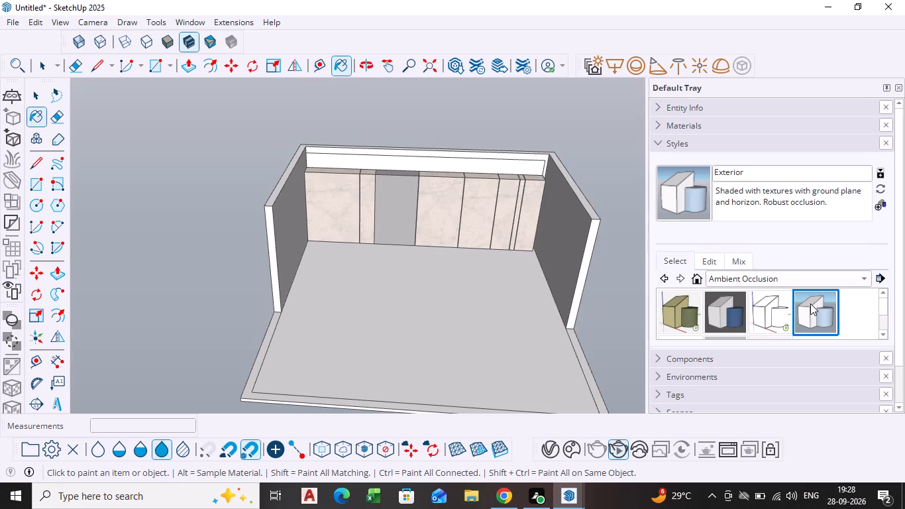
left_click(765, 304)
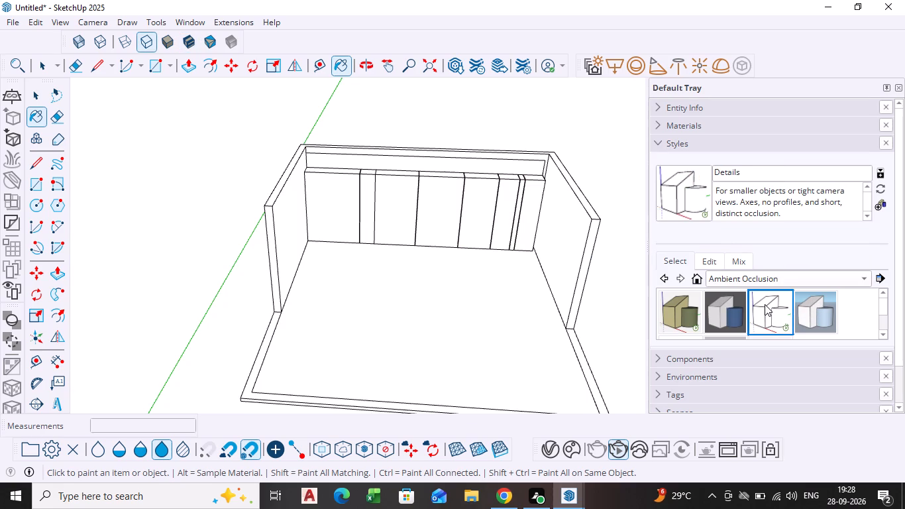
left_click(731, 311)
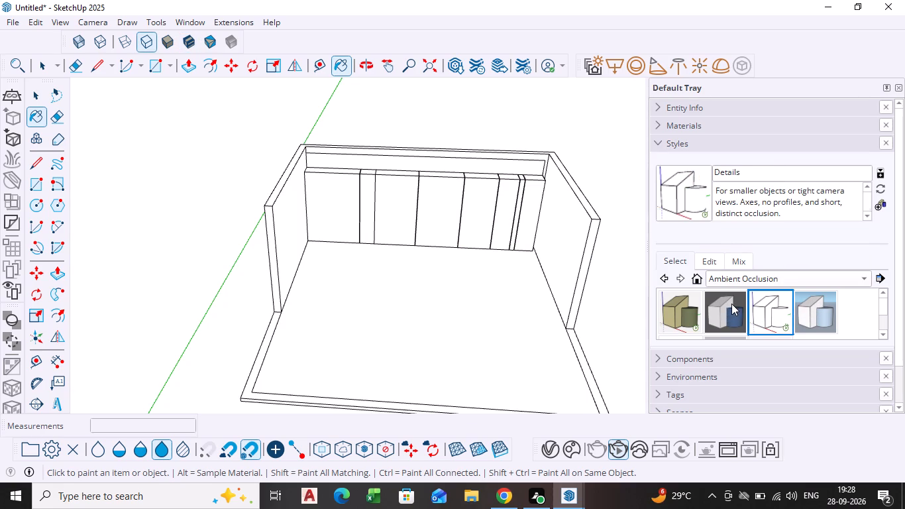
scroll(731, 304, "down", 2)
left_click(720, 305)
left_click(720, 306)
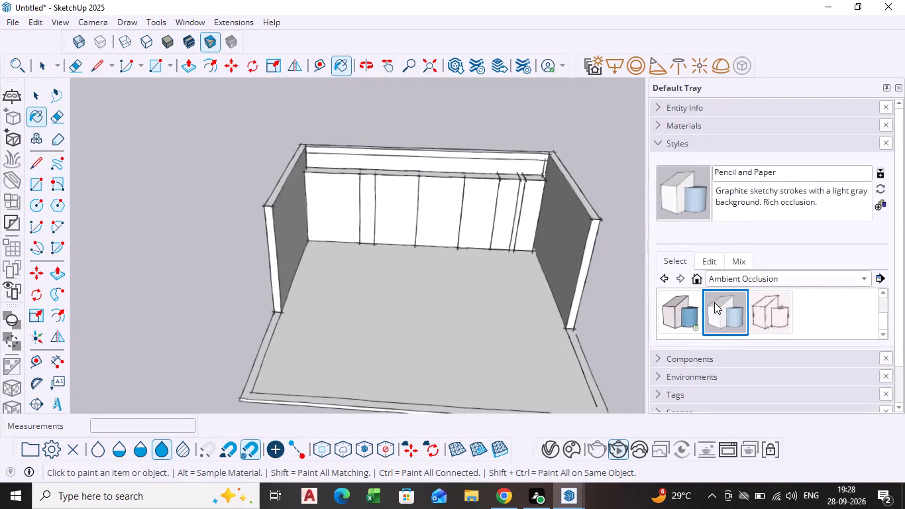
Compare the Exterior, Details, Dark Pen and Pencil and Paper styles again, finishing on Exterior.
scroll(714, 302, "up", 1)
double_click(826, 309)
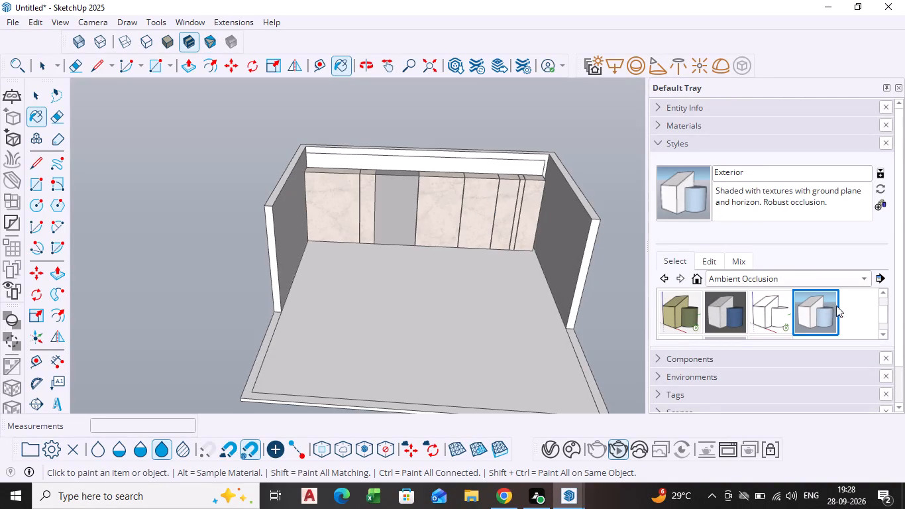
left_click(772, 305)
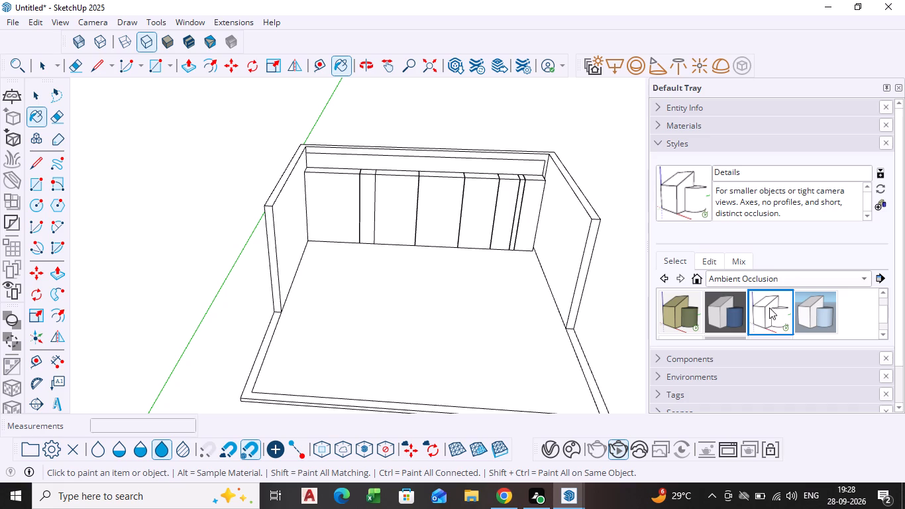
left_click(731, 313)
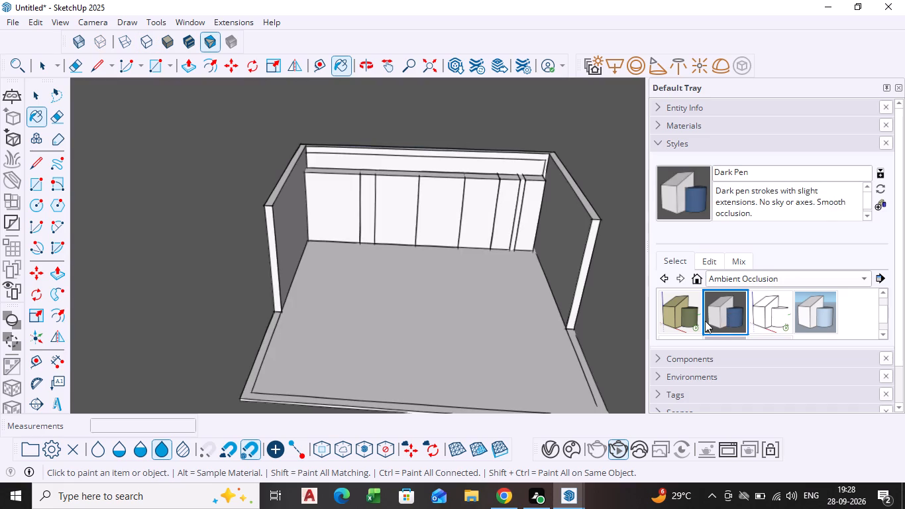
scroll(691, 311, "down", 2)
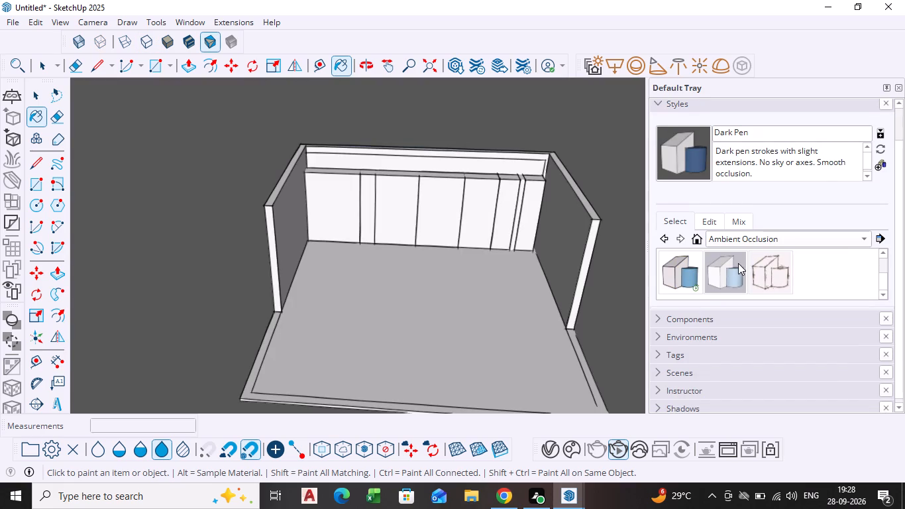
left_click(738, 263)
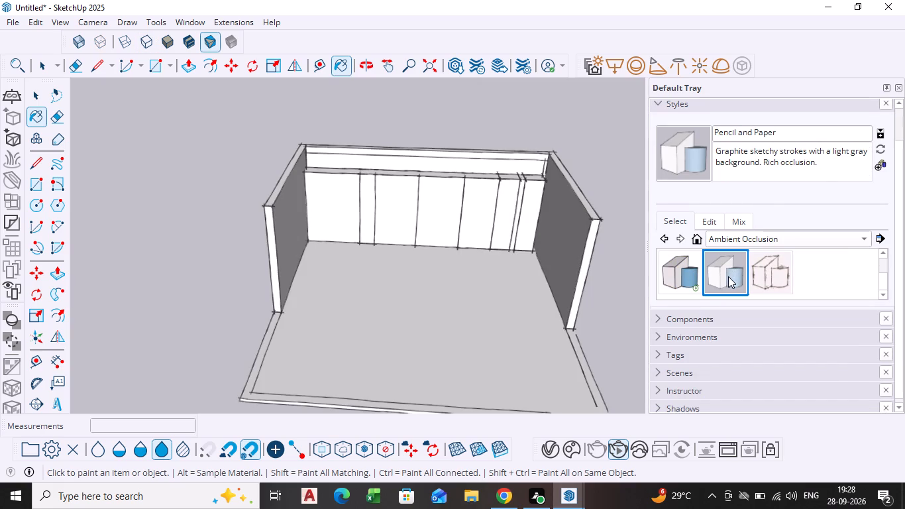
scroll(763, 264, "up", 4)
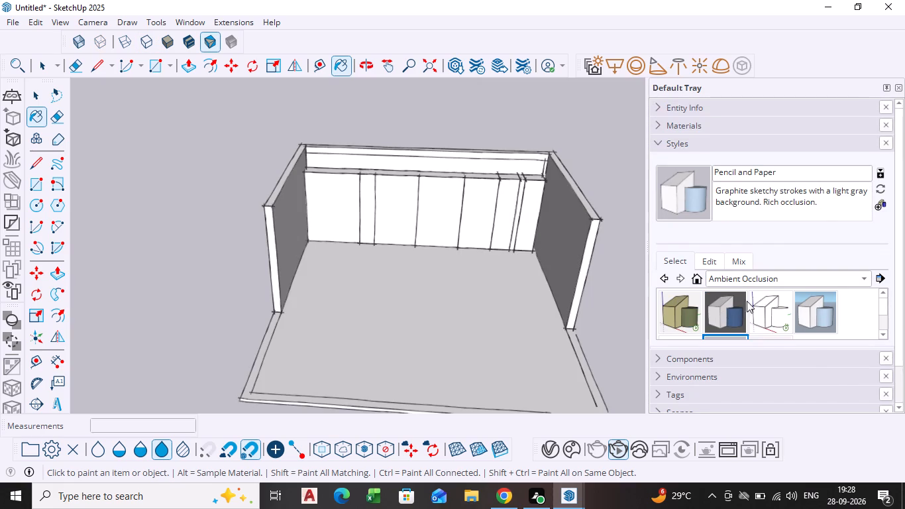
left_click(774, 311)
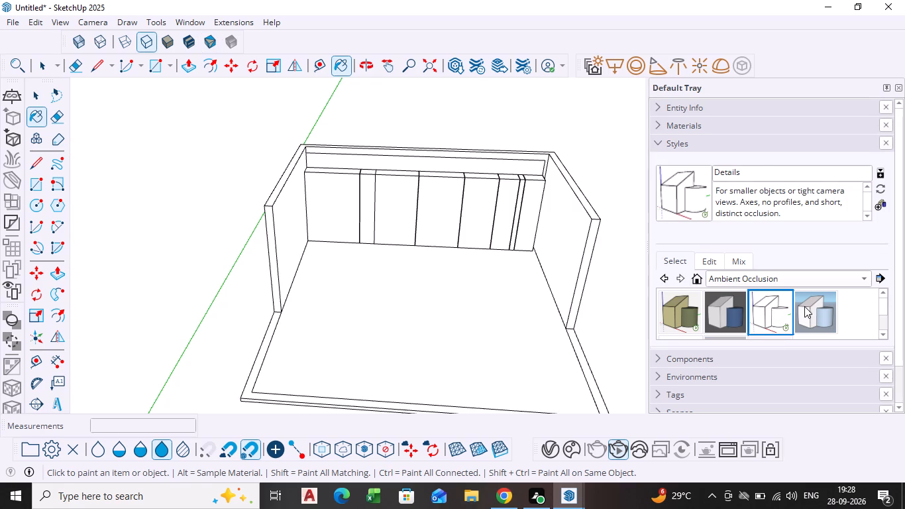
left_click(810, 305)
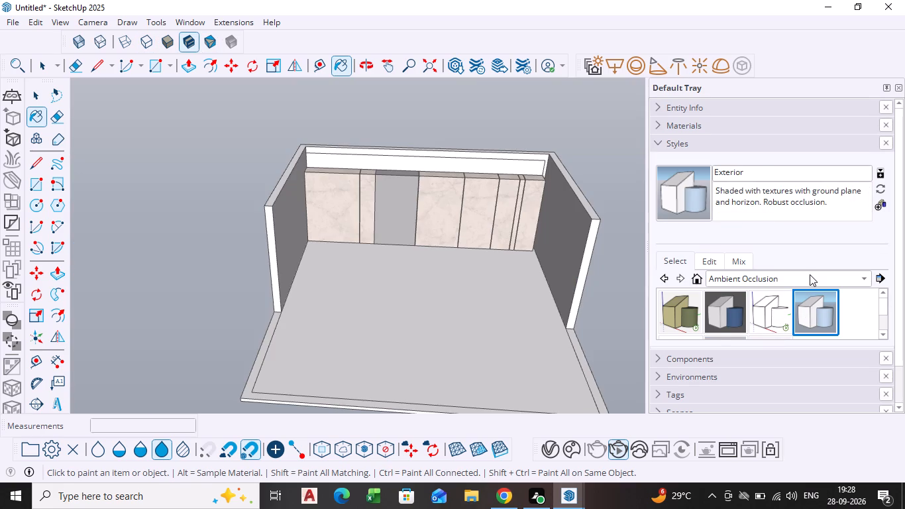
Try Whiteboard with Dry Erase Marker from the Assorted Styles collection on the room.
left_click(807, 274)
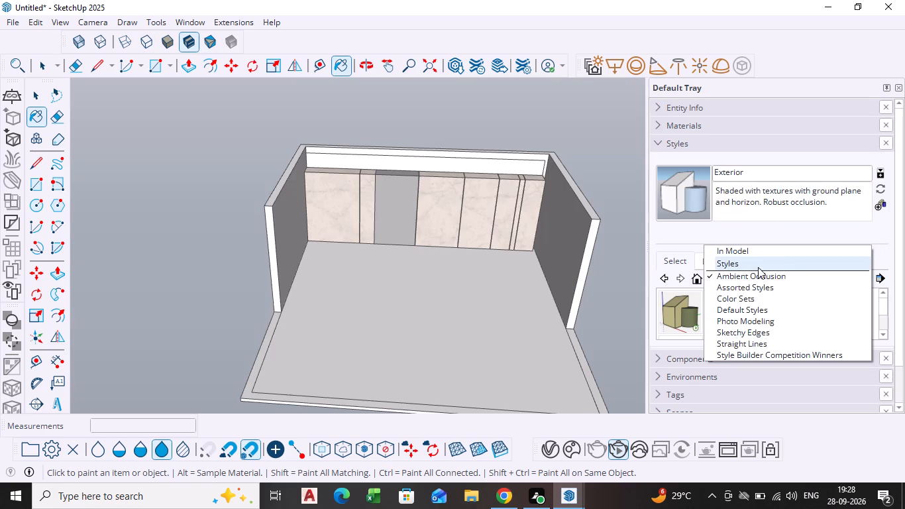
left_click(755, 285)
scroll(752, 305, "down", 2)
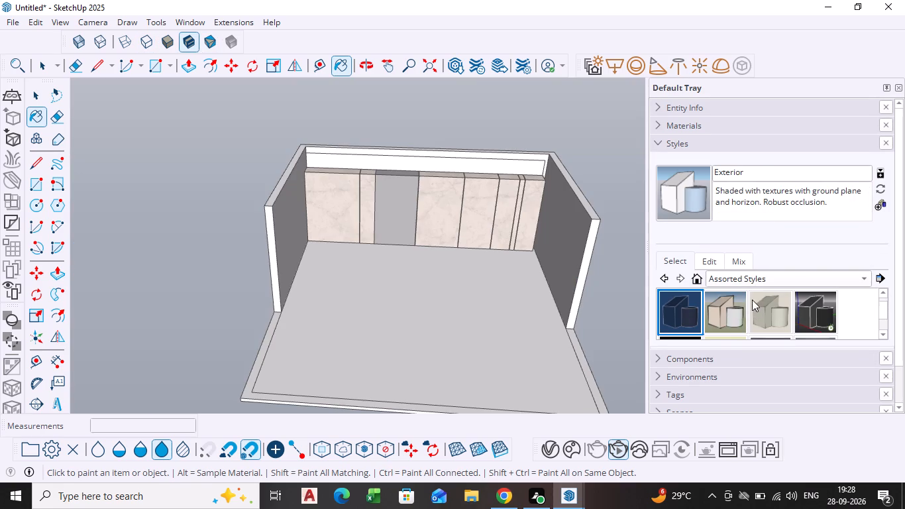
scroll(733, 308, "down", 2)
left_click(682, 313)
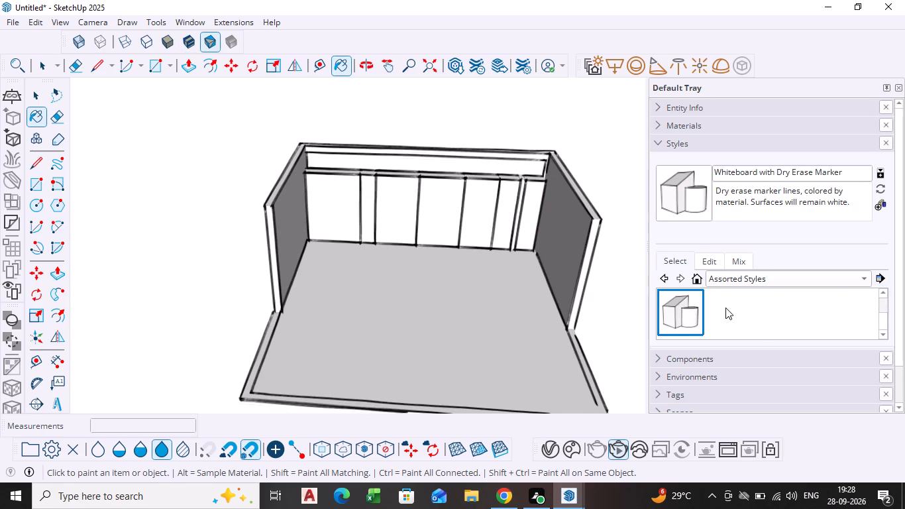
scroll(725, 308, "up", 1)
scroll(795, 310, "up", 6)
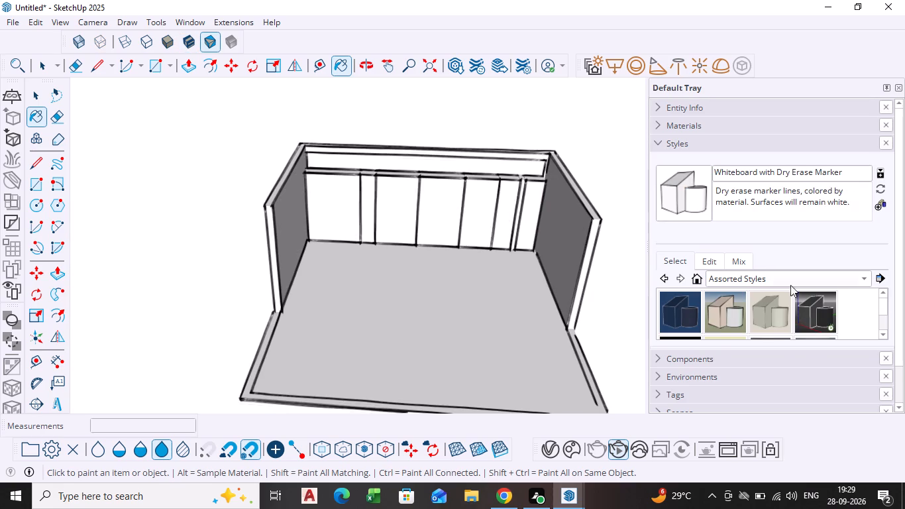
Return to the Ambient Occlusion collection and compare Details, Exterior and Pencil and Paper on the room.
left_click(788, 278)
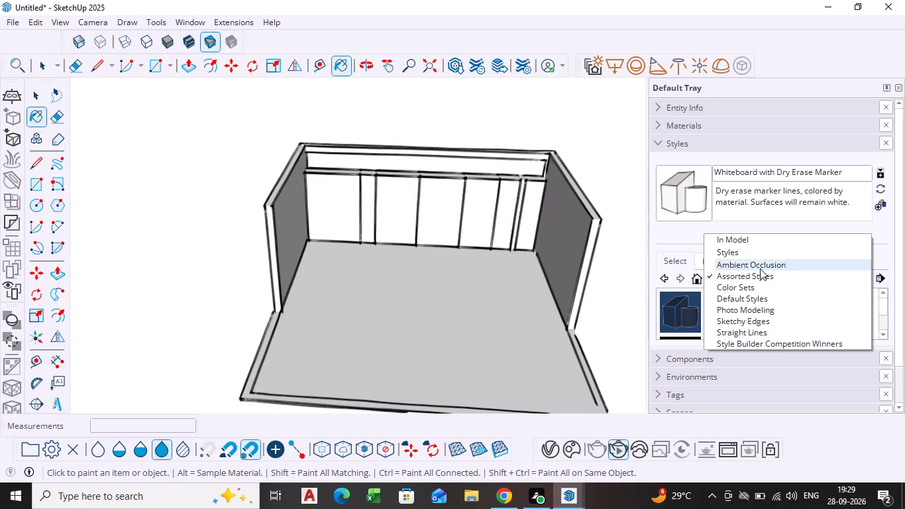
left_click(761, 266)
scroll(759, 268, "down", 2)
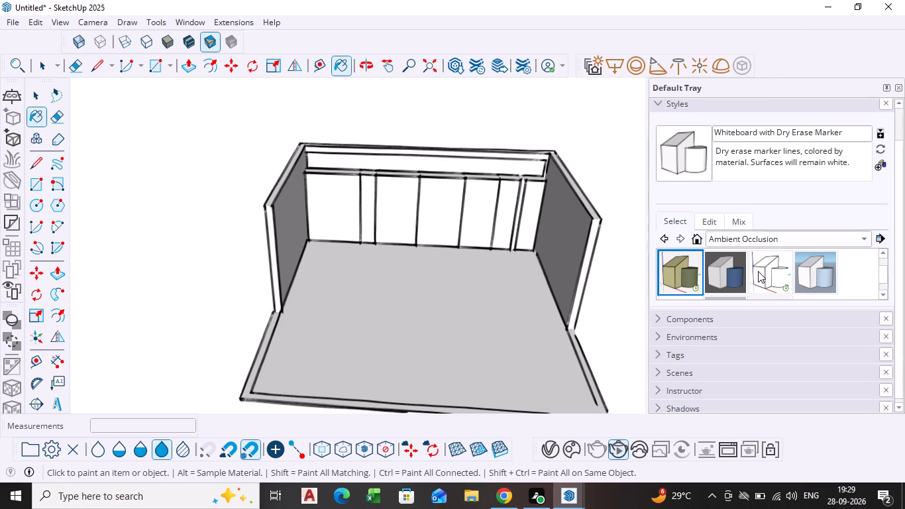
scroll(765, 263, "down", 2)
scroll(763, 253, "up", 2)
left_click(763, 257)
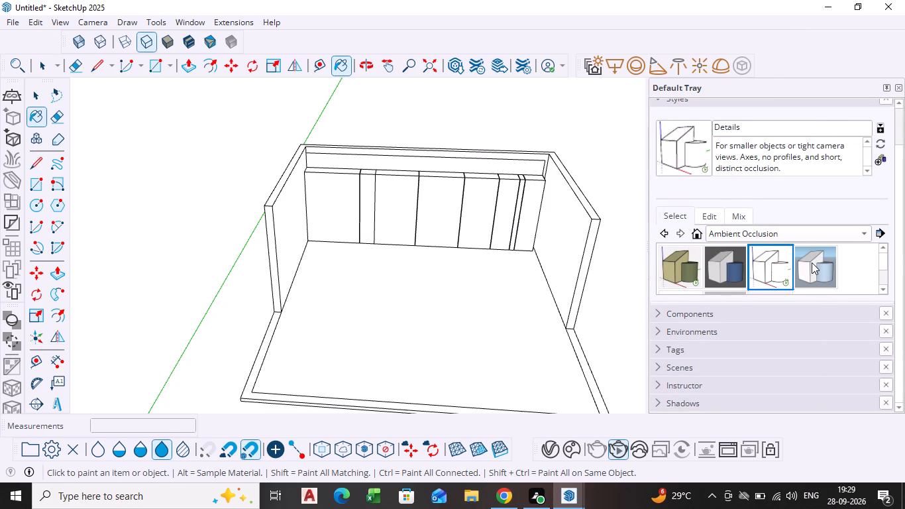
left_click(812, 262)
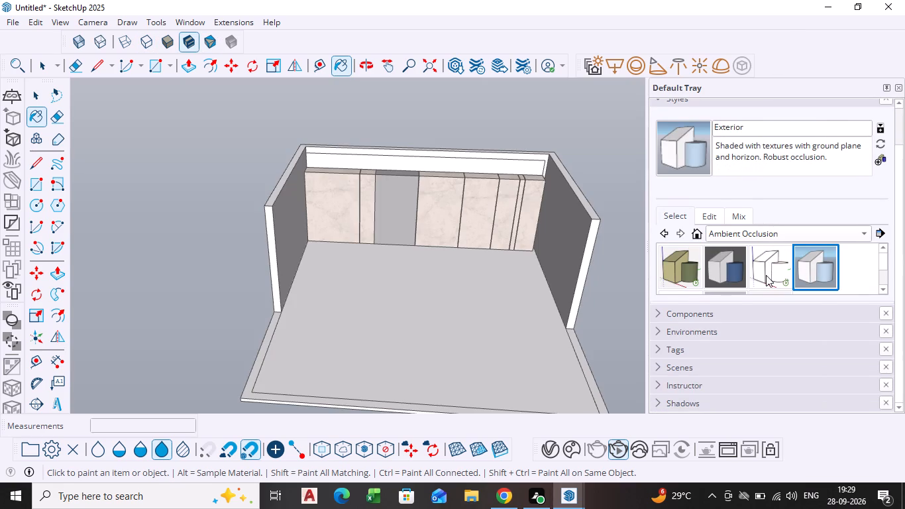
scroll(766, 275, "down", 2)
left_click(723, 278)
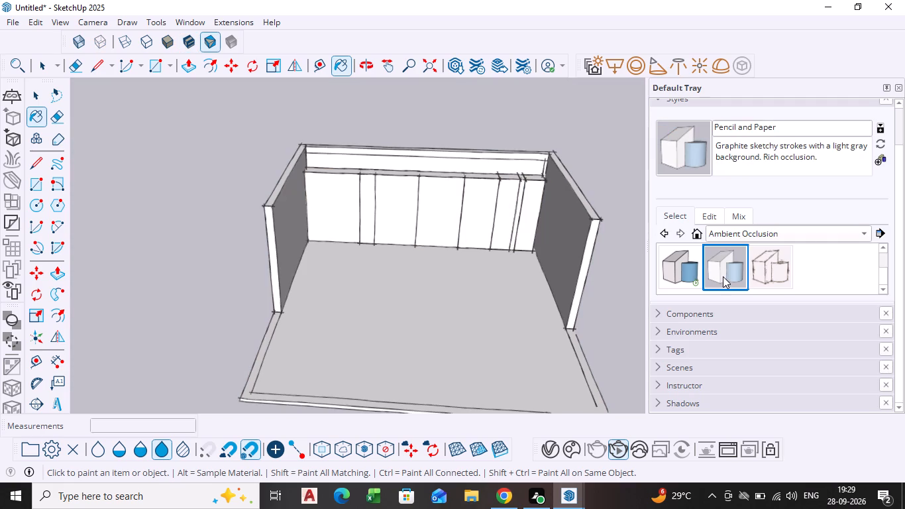
Apply the Interior style from the Ambient Occlusion collection to the room.
scroll(725, 270, "down", 1)
left_click(674, 269)
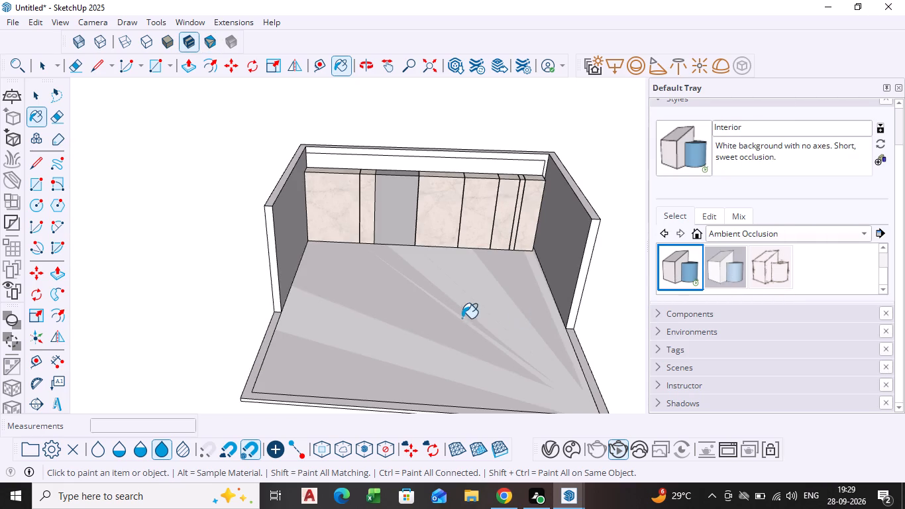
Delete the overlapping loose face lying on the room's floor.
scroll(454, 313, "down", 1)
middle_click_drag(452, 310, 443, 290)
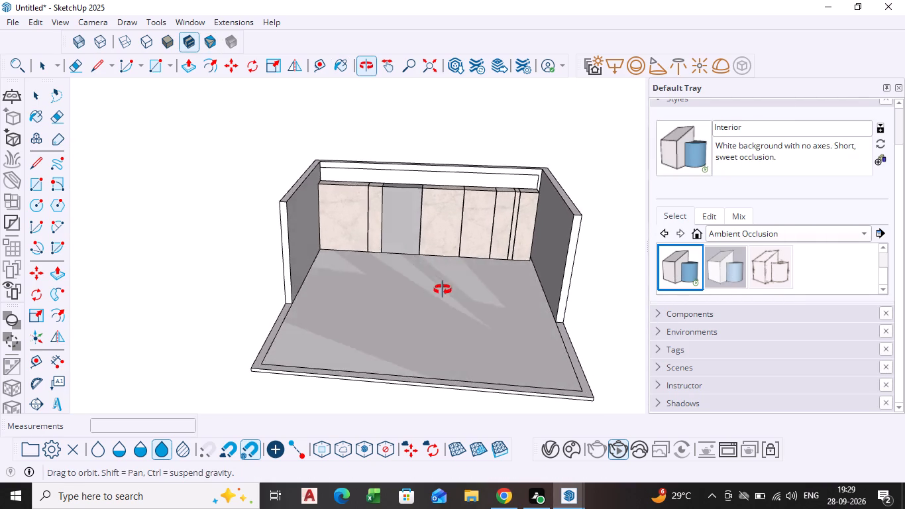
middle_click_drag(443, 290, 451, 315)
scroll(429, 213, "up", 3)
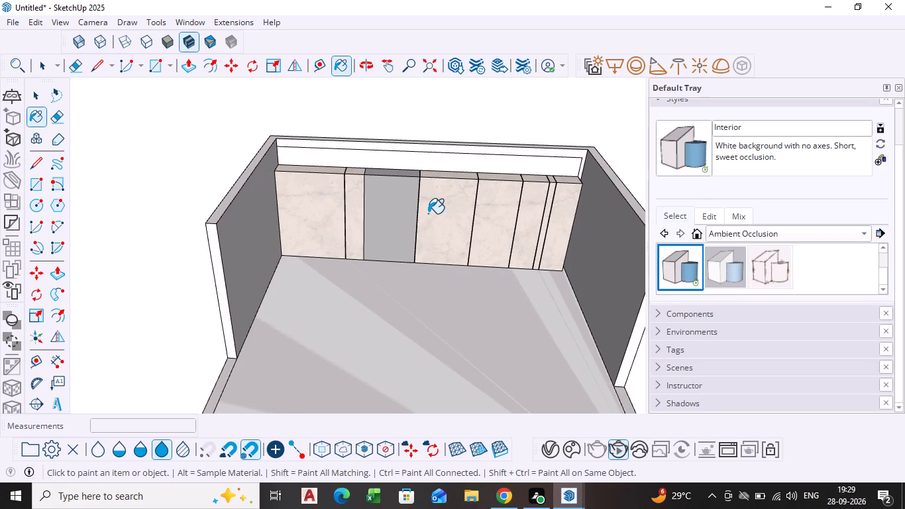
scroll(434, 135, "down", 3)
key("space")
left_click(361, 334)
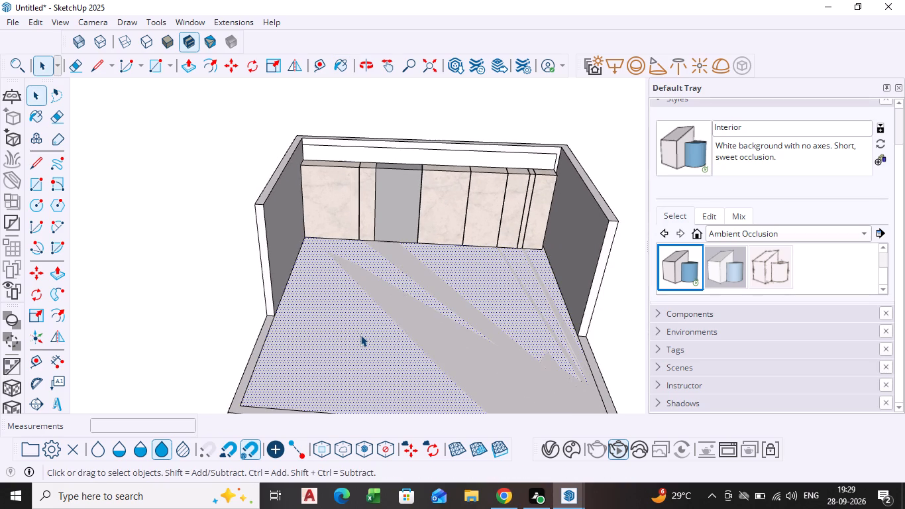
key("Delete")
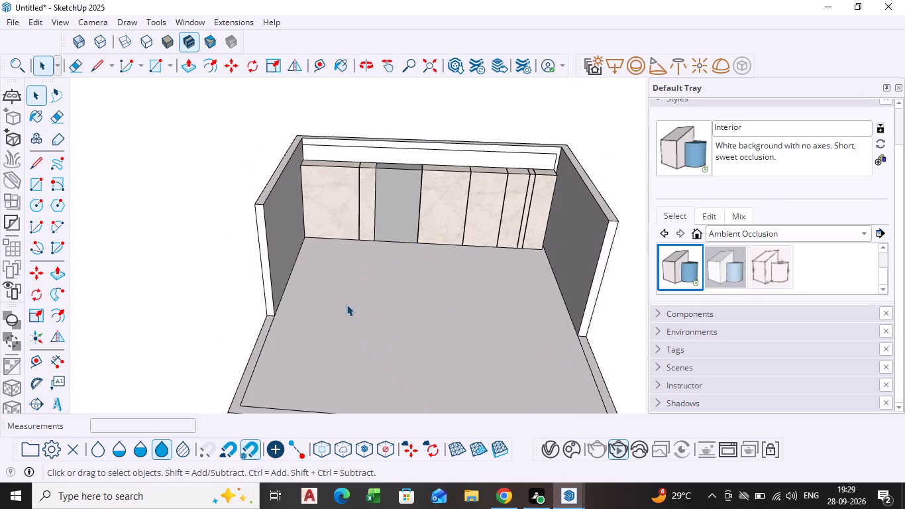
Examine the room's floor and rear wall panels from several angles.
scroll(348, 301, "down", 2)
middle_click_drag(350, 299, 364, 317)
scroll(364, 241, "up", 3)
middle_click_drag(369, 276, 369, 274)
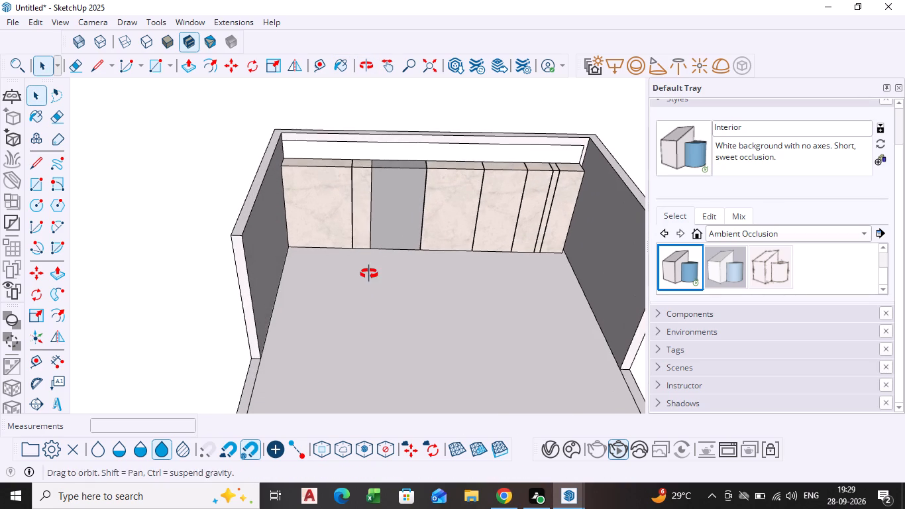
middle_click_drag(369, 274, 364, 284)
right_click(368, 338)
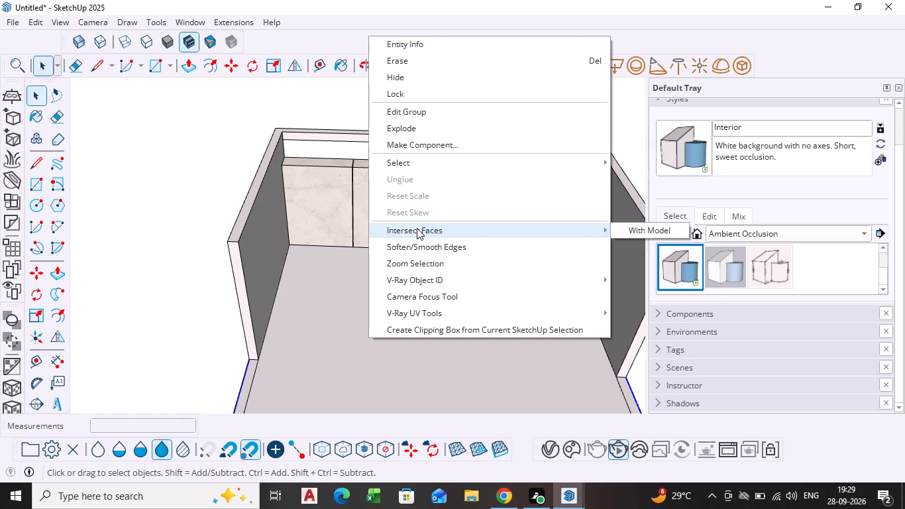
left_click(126, 172)
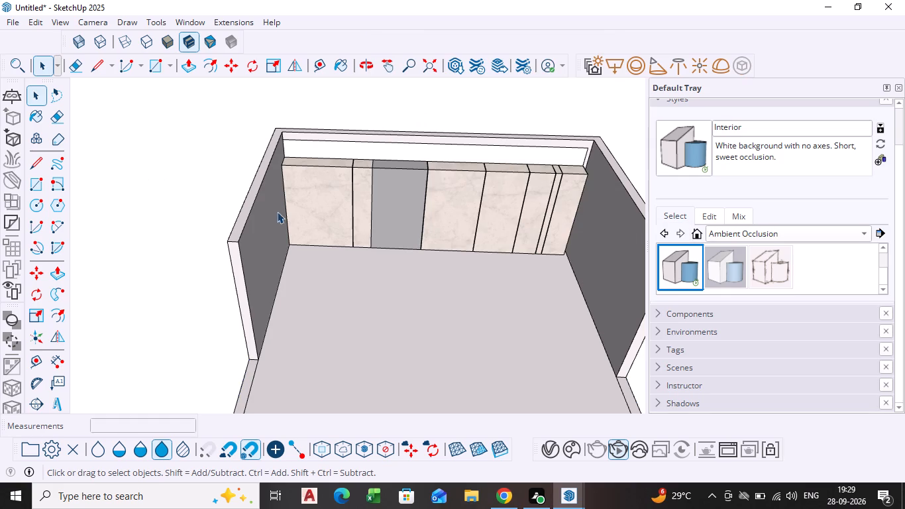
middle_click_drag(297, 240, 235, 237, "shift")
scroll(296, 240, "down", 1, "shift")
middle_click_drag(270, 253, 304, 213)
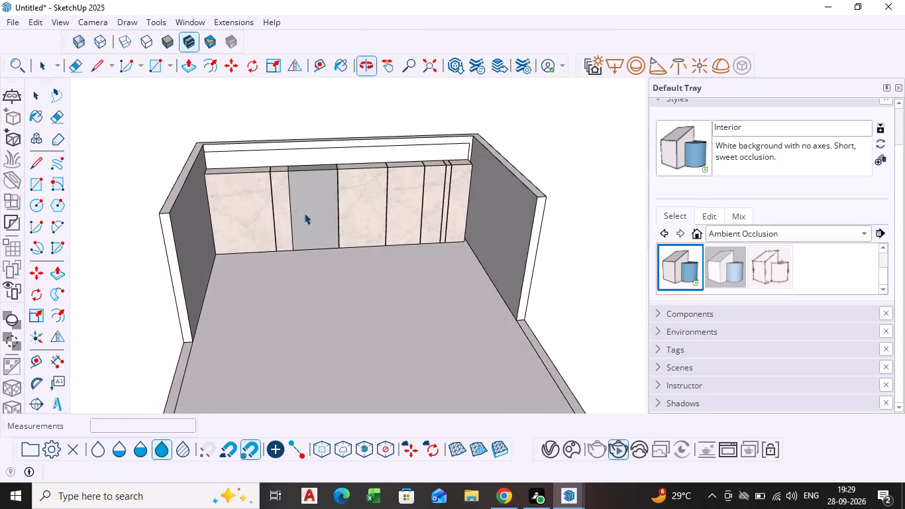
scroll(294, 203, "up", 4)
middle_click_drag(288, 199, 282, 222)
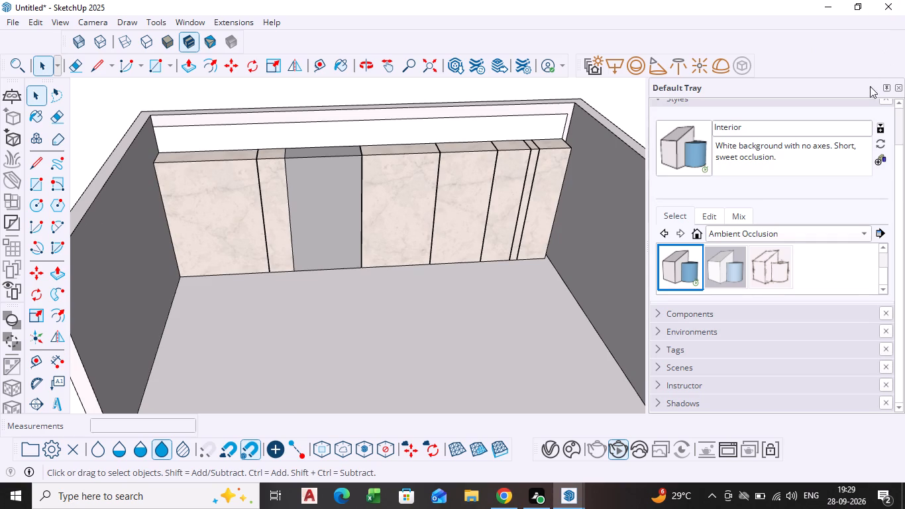
scroll(627, 171, "up", 1)
scroll(57, 226, "down", 2)
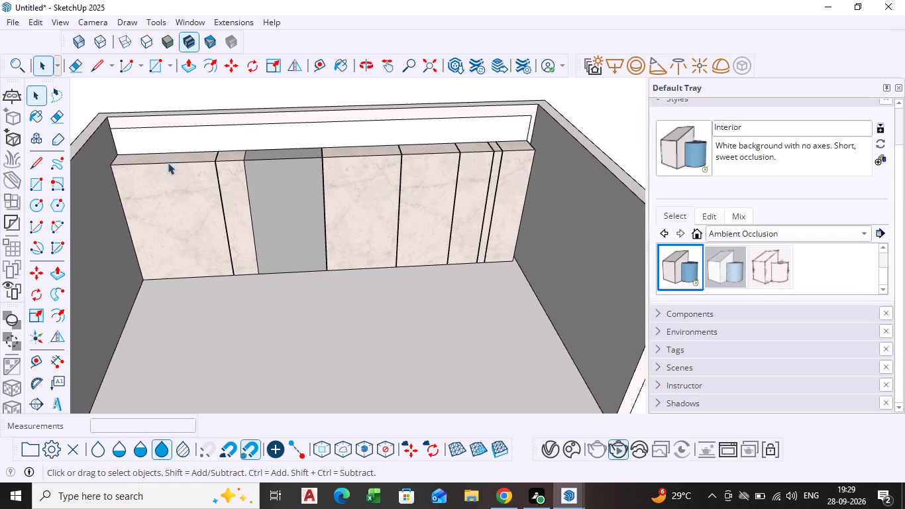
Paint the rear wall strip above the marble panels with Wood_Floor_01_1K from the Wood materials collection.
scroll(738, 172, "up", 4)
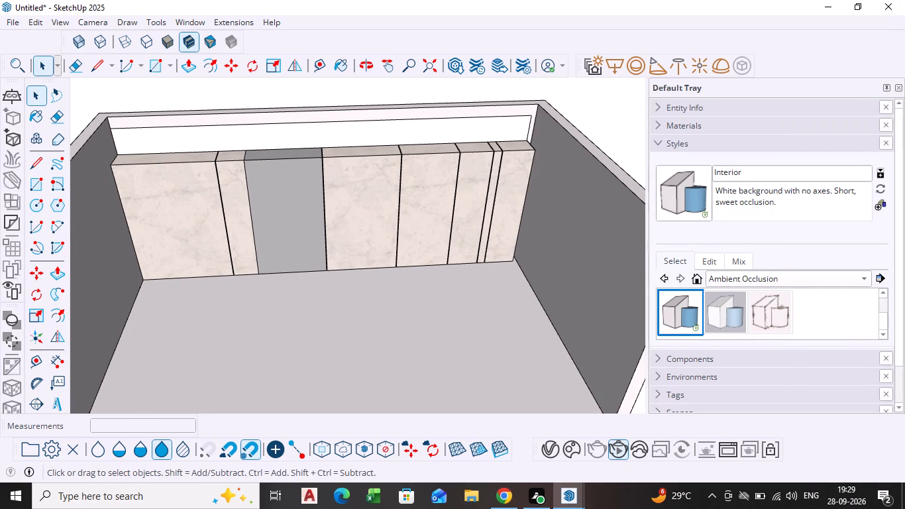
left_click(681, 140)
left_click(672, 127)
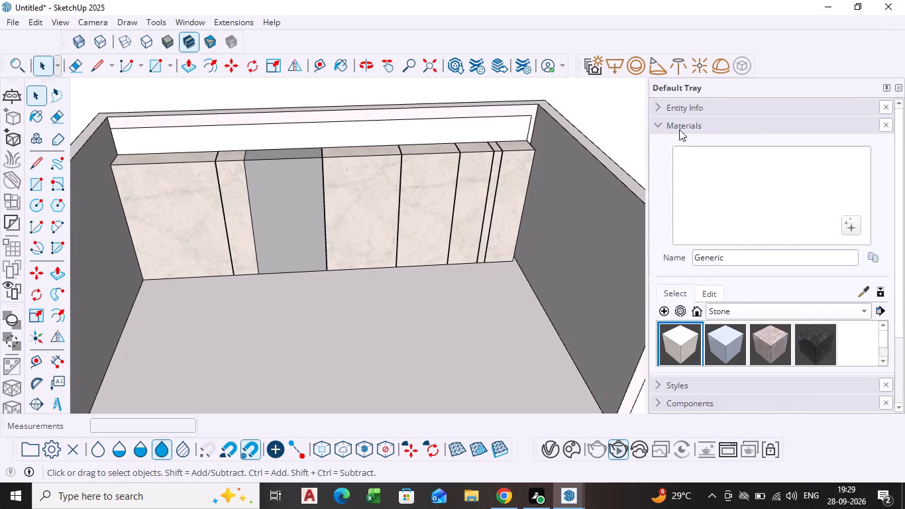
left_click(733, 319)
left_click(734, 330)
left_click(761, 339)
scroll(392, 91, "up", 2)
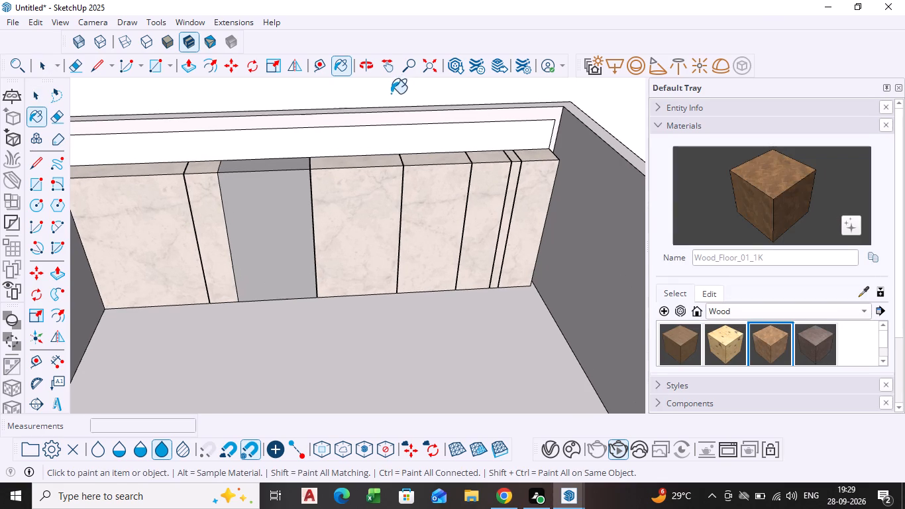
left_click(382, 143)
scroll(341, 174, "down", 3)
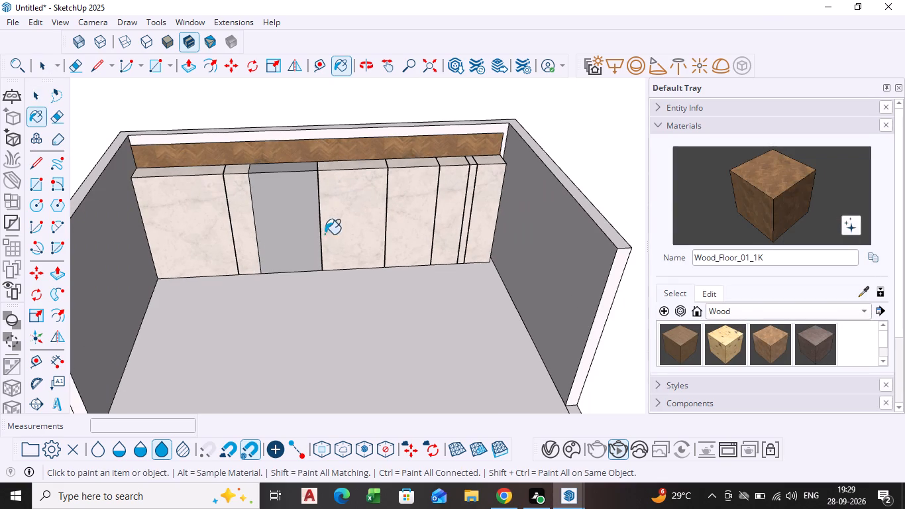
Browse the Wood materials and examine the wood-finished strip above the rear panels from several angles.
scroll(723, 369, "down", 2)
scroll(757, 237, "down", 1)
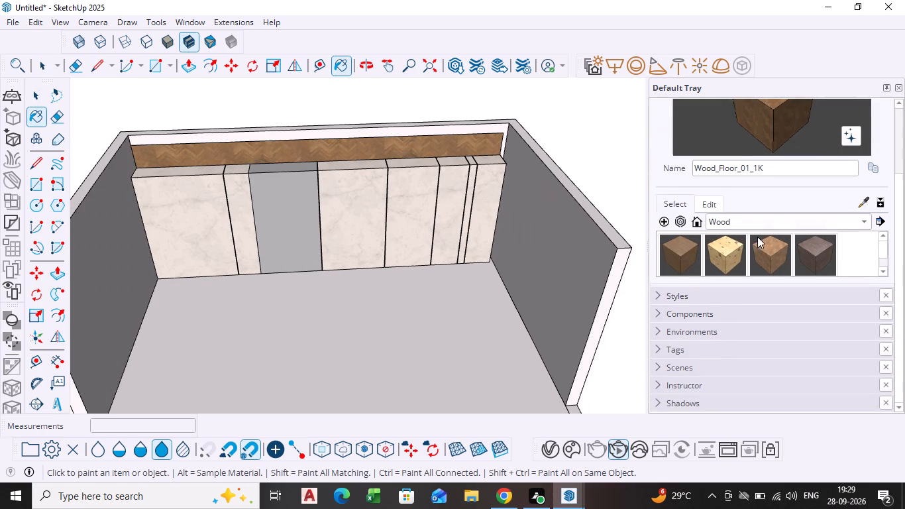
scroll(757, 237, "down", 2)
scroll(712, 247, "up", 1)
scroll(34, 270, "down", 1)
middle_click_drag(34, 270, 50, 171)
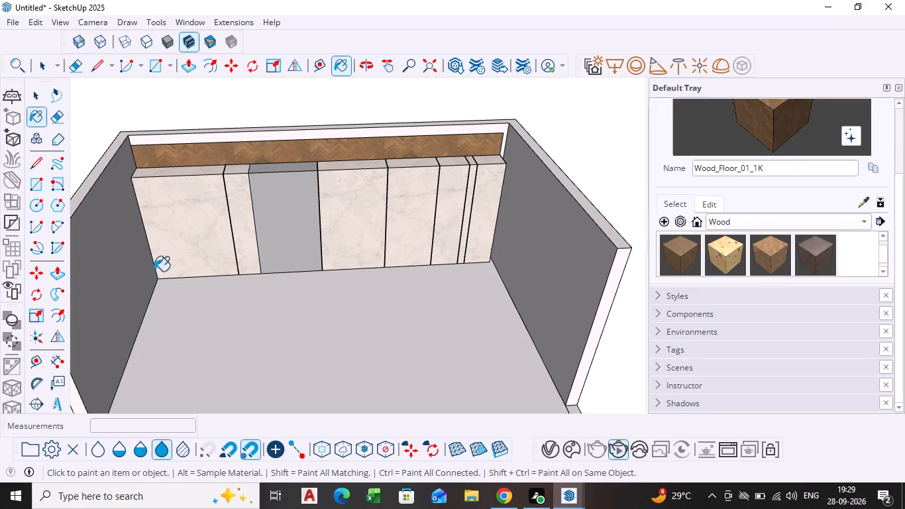
scroll(153, 283, "down", 1)
middle_click_drag(153, 283, 158, 223)
scroll(177, 246, "up", 2)
middle_click_drag(182, 272, 267, 239, "shift")
middle_click_drag(278, 270, 209, 298)
scroll(269, 329, "down", 2)
middle_click_drag(276, 331, 250, 312, "shift")
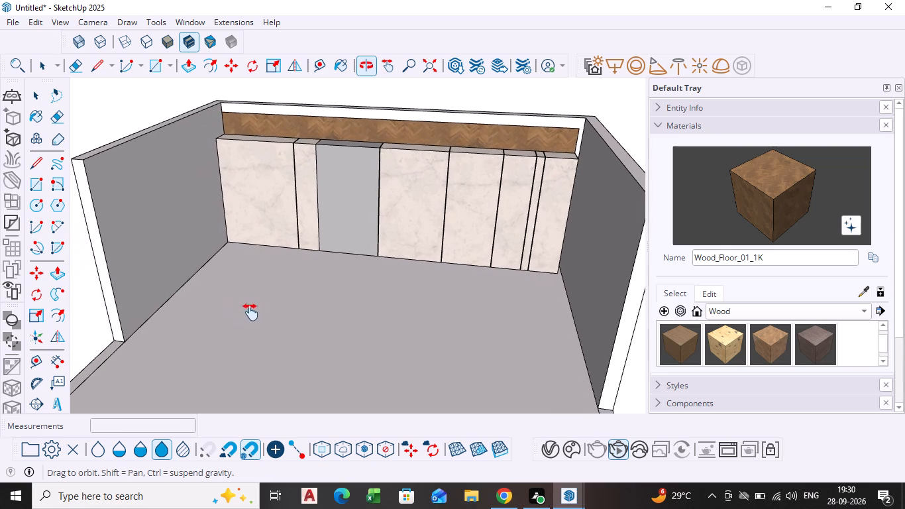
middle_click_drag(250, 312, 250, 309, "shift")
middle_click_drag(276, 357, 309, 335)
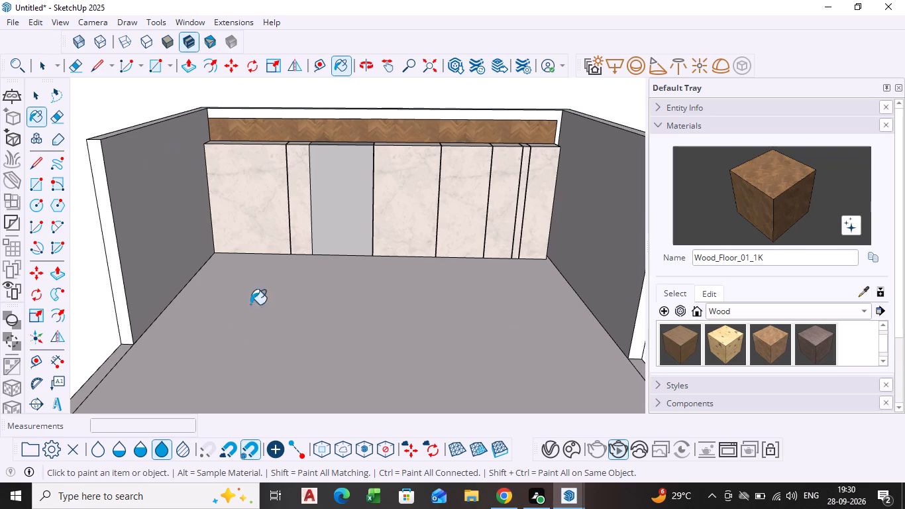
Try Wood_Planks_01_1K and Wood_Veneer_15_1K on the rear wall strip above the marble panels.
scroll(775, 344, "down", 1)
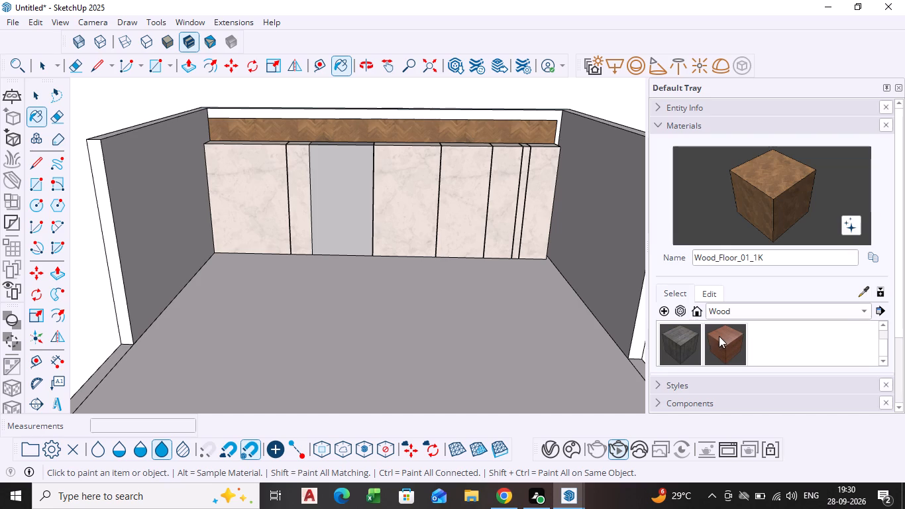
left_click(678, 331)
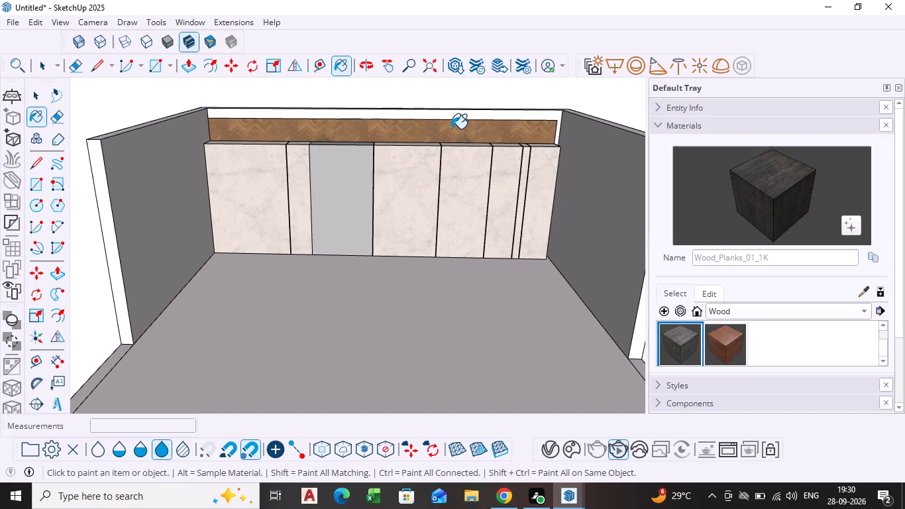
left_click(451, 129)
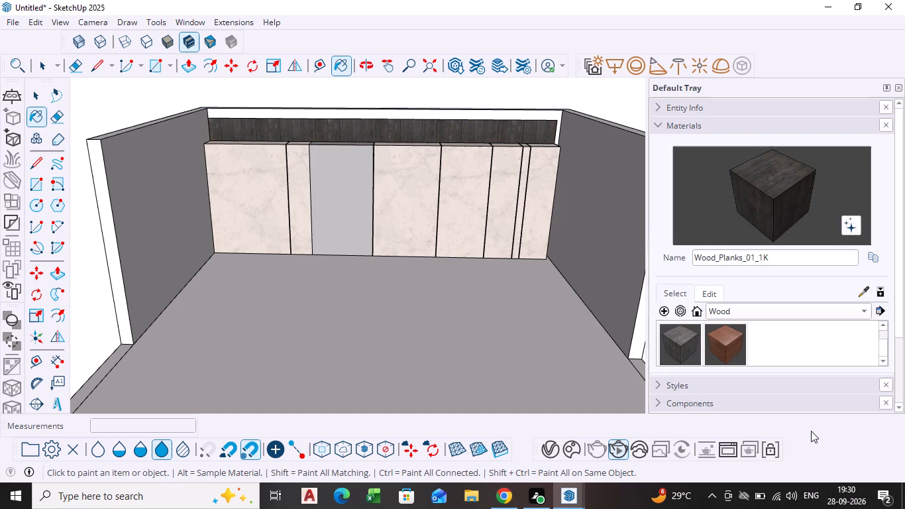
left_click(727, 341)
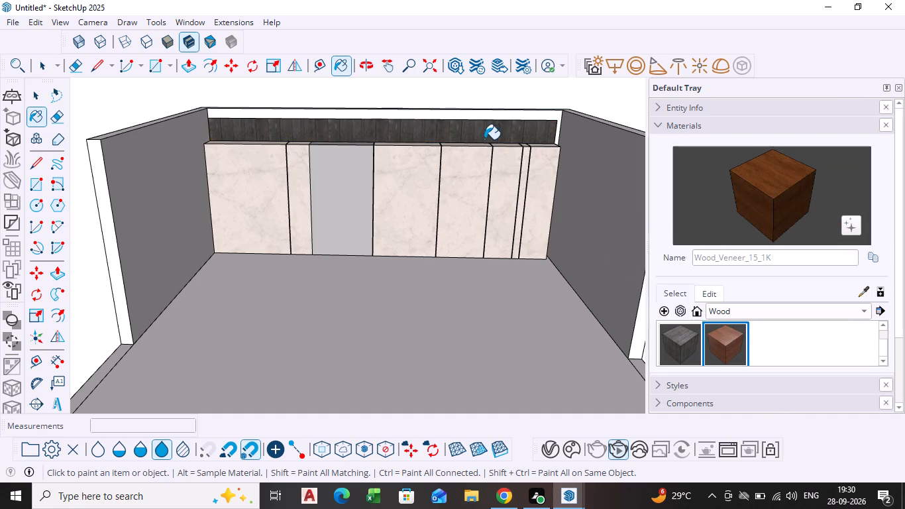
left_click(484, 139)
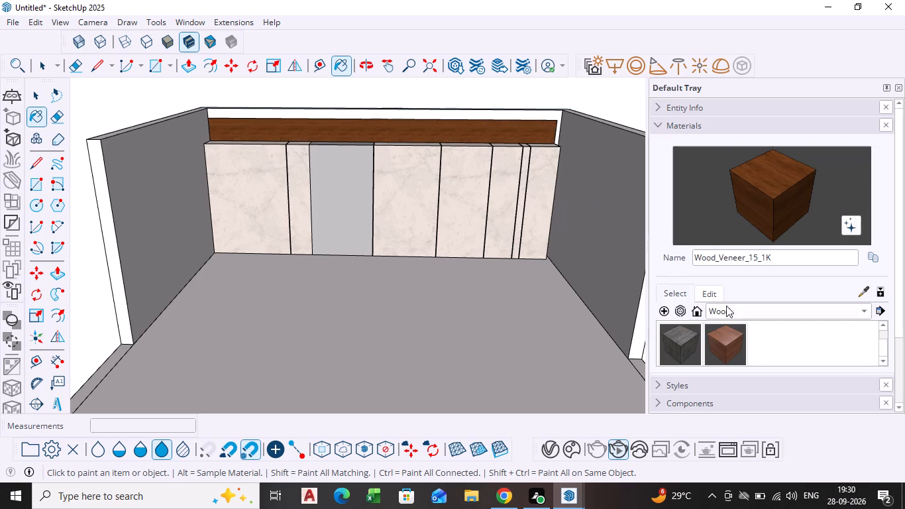
Paint the rear wall strip above the marble panels with Plywood_01_1K from the Wood materials collection.
scroll(745, 336, "up", 1)
left_click(676, 337)
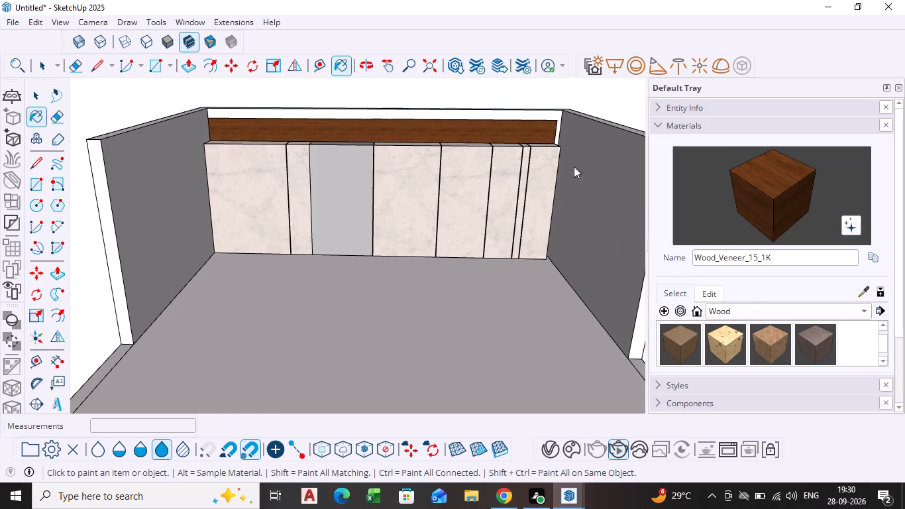
scroll(493, 138, "up", 2)
left_click(450, 127)
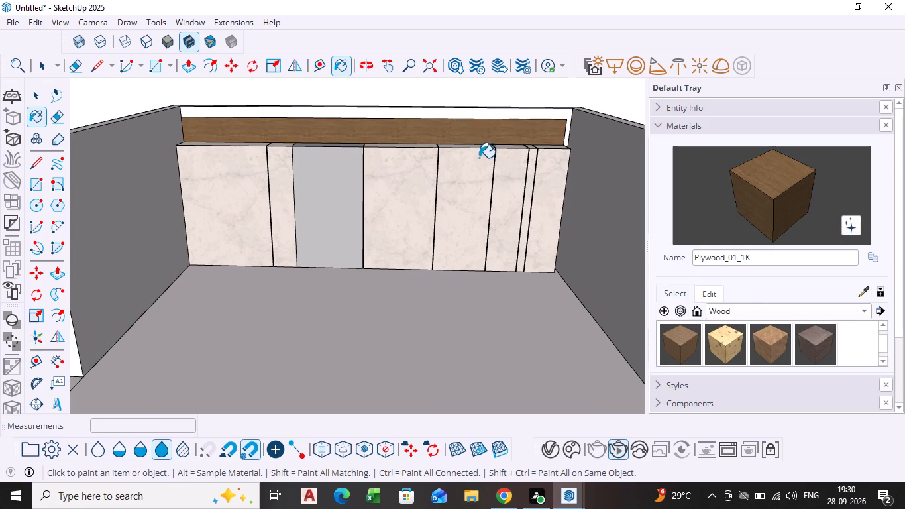
scroll(437, 123, "down", 2)
scroll(392, 221, "down", 1)
middle_click_drag(389, 235, 392, 198)
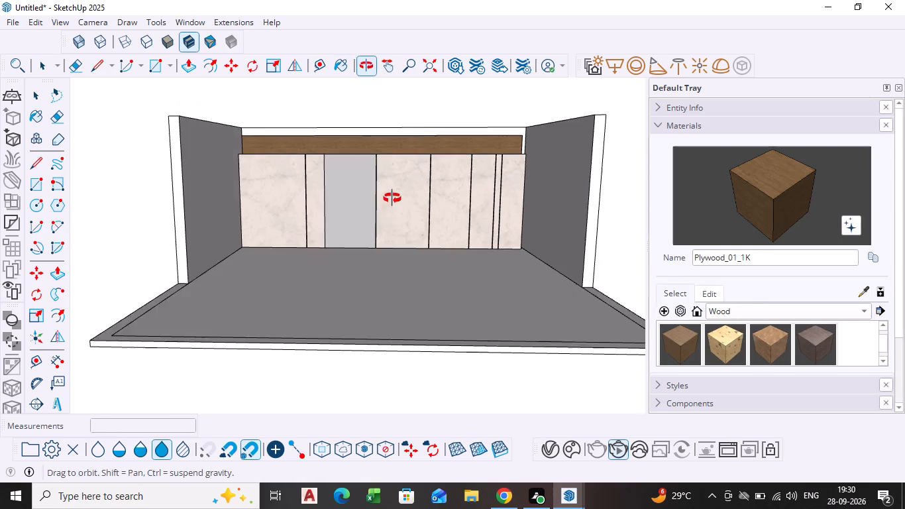
middle_click_drag(392, 198, 401, 231)
scroll(367, 220, "up", 1)
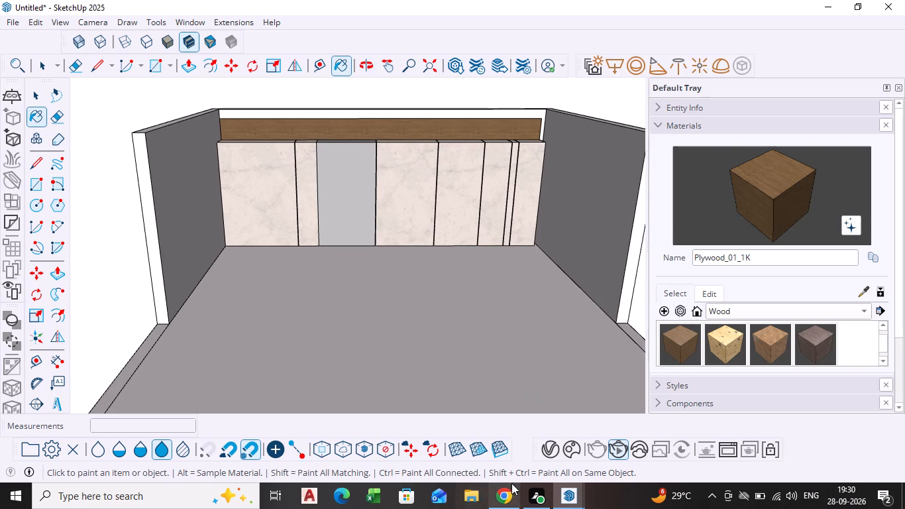
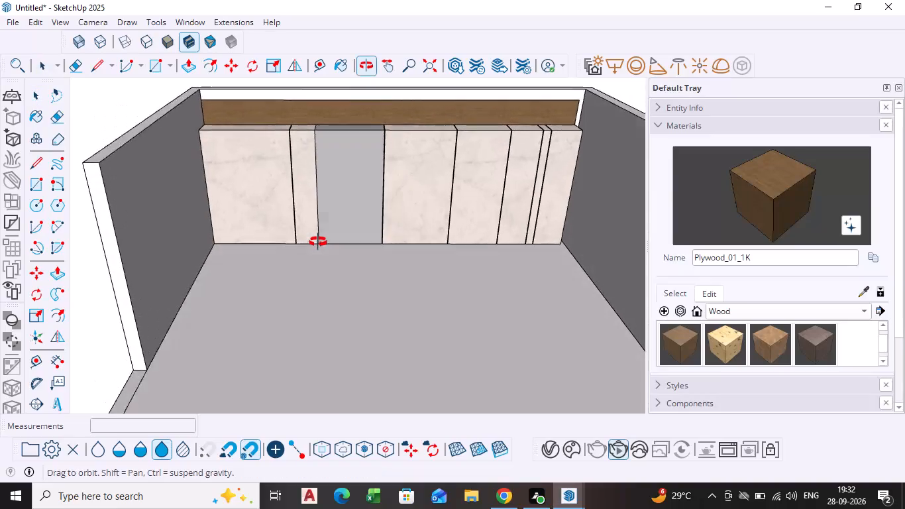
Draw a rectangle about 4' 11" by 11' 3" on the left side wall, starting from the floor corner at the rear marble panels.
scroll(370, 276, "down", 2)
middle_click_drag(372, 276, 354, 253, "shift")
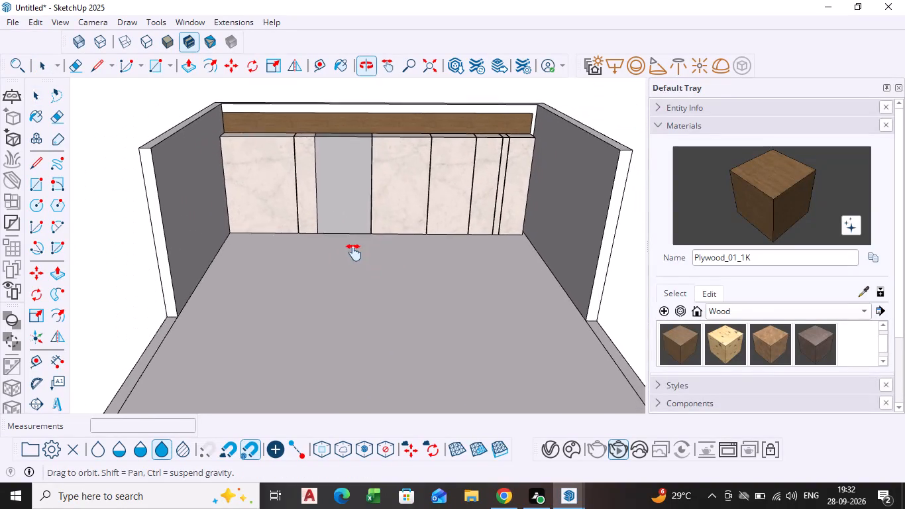
middle_click_drag(354, 253, 344, 247, "shift")
scroll(346, 200, "up", 2)
scroll(347, 199, "down", 1)
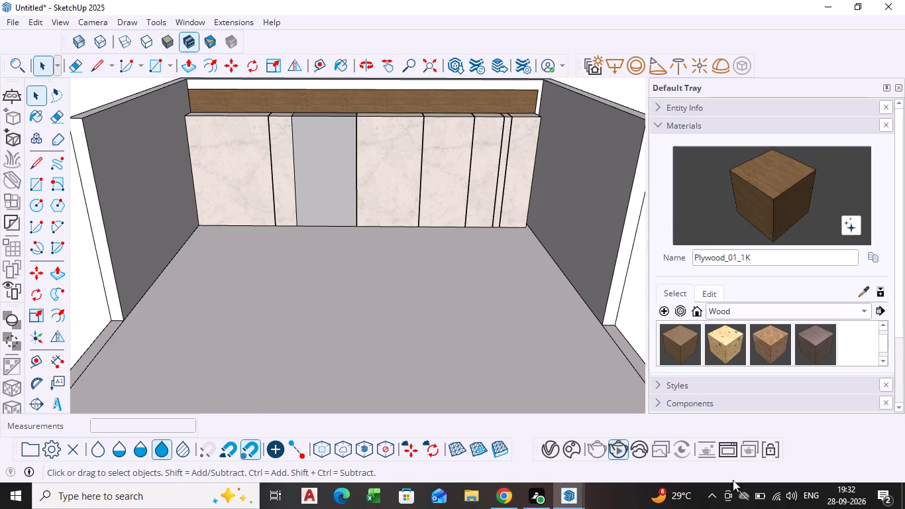
scroll(237, 508, "down", 1)
middle_click_drag(433, 361, 421, 331)
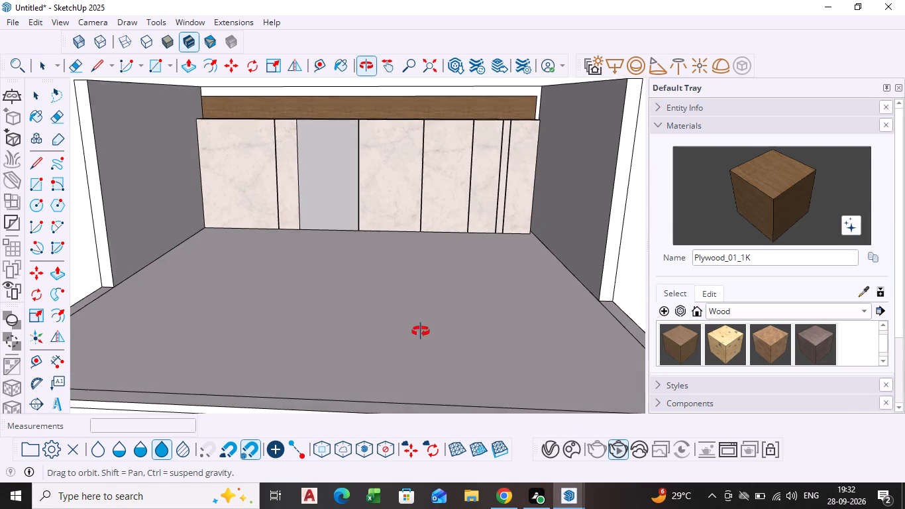
middle_click_drag(421, 331, 421, 332)
scroll(224, 216, "up", 1)
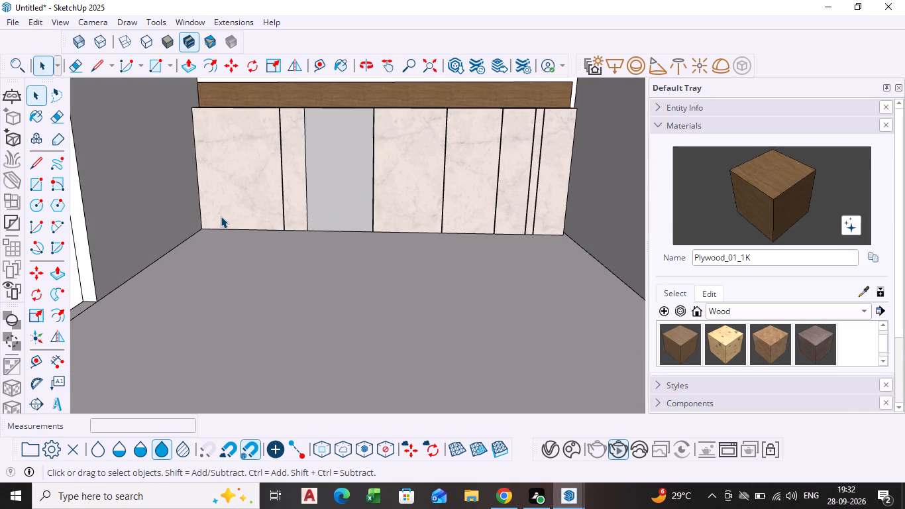
middle_click_drag(139, 181, 143, 224, "shift")
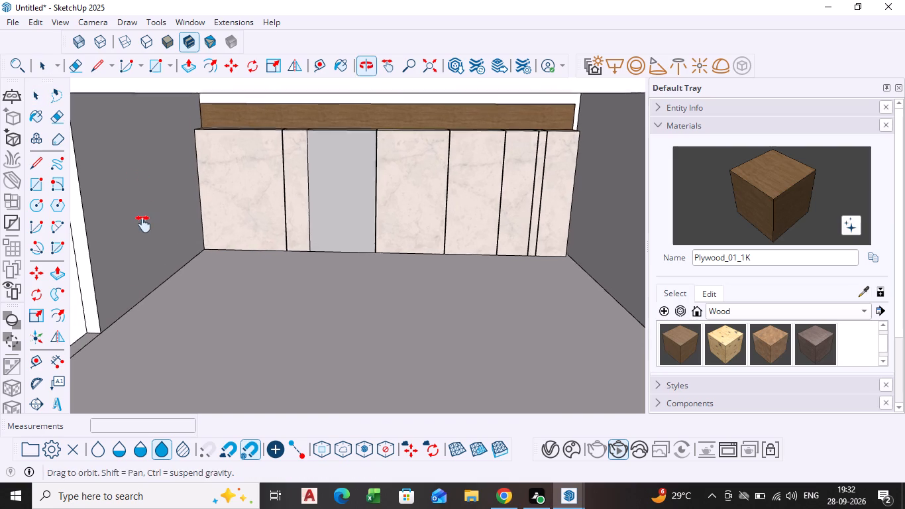
middle_click_drag(143, 224, 143, 234, "shift")
left_click(36, 183)
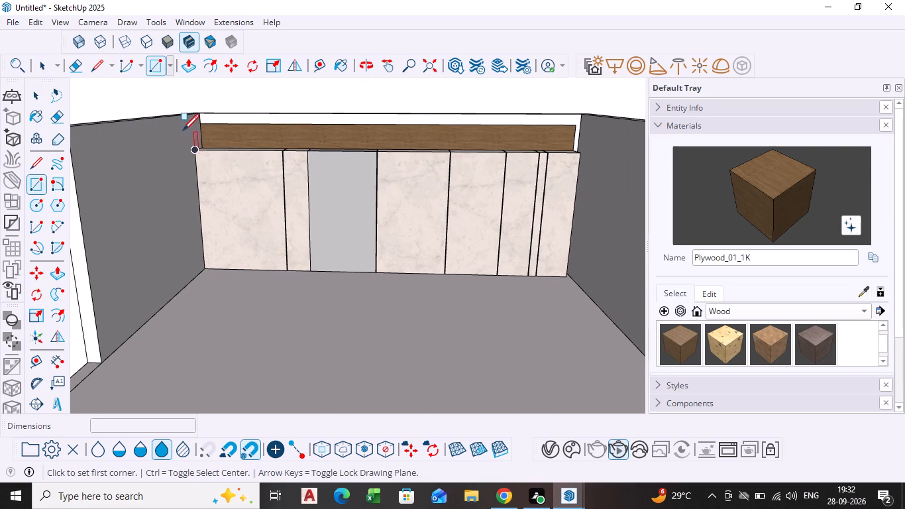
left_click(207, 268)
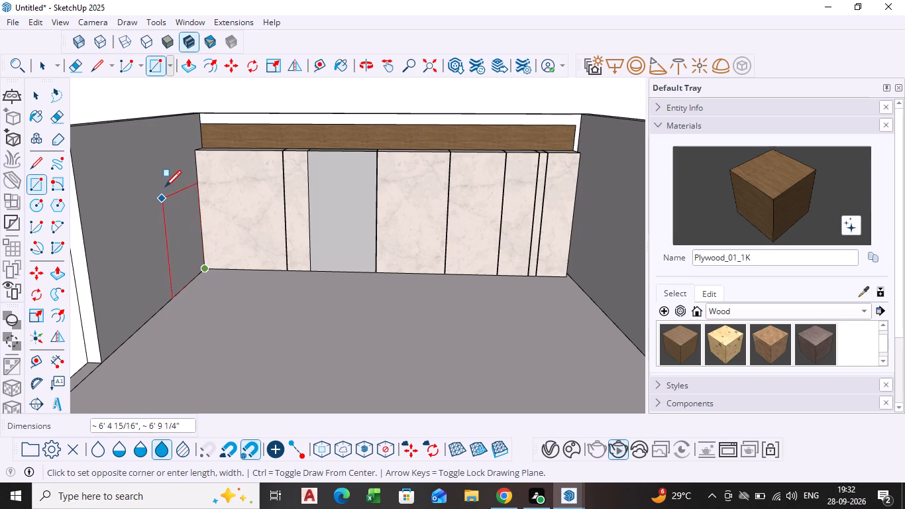
left_click(165, 129)
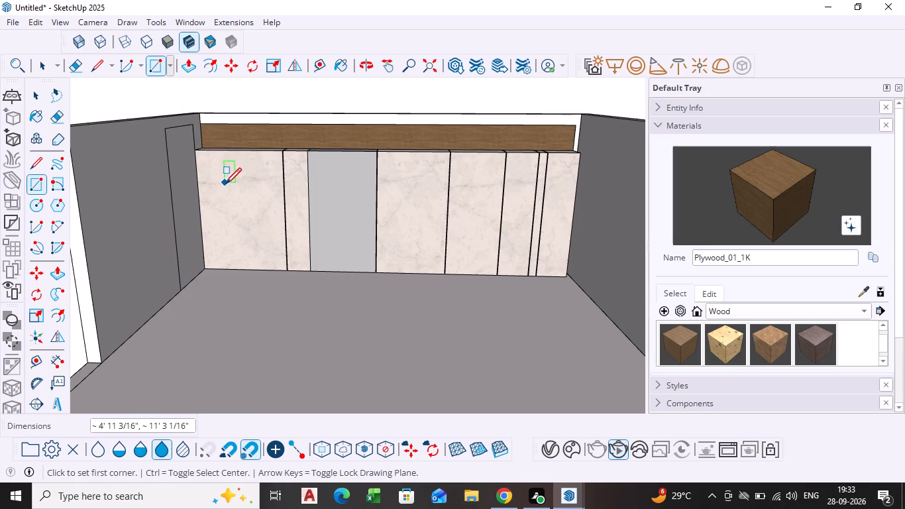
Paint the new side-wall rectangle with Marble_01_1K from the Stone materials collection.
key("space")
left_click(187, 225)
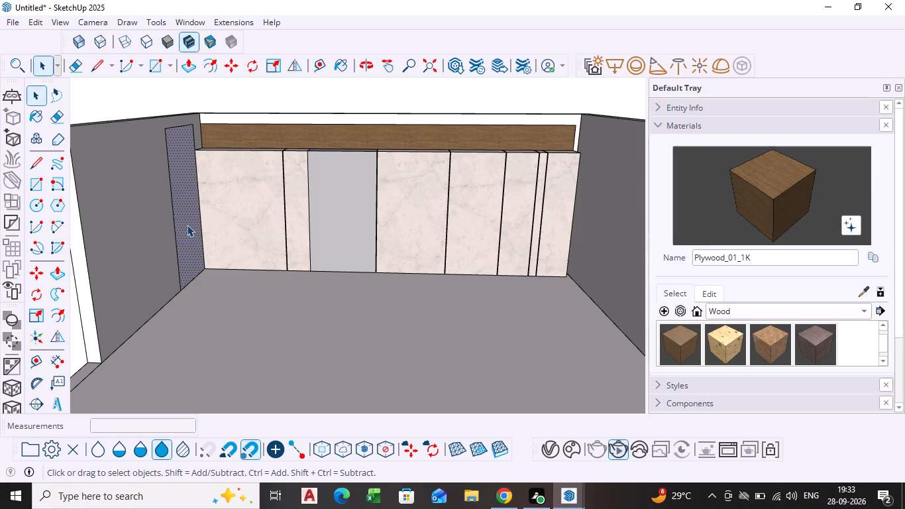
left_click(435, 221)
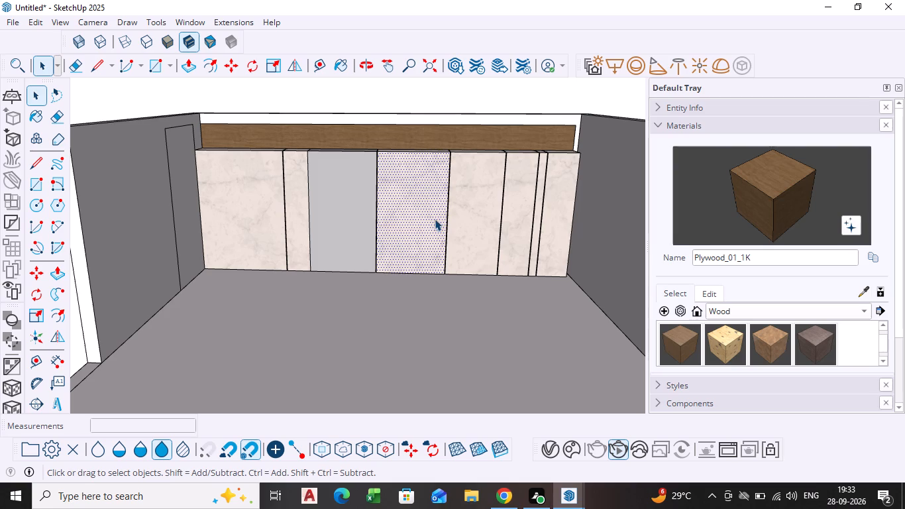
left_click(762, 313)
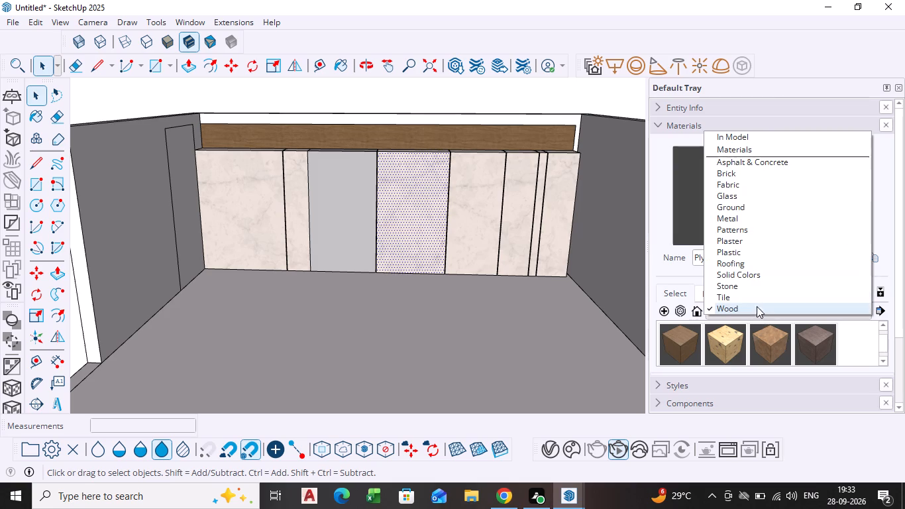
left_click(739, 283)
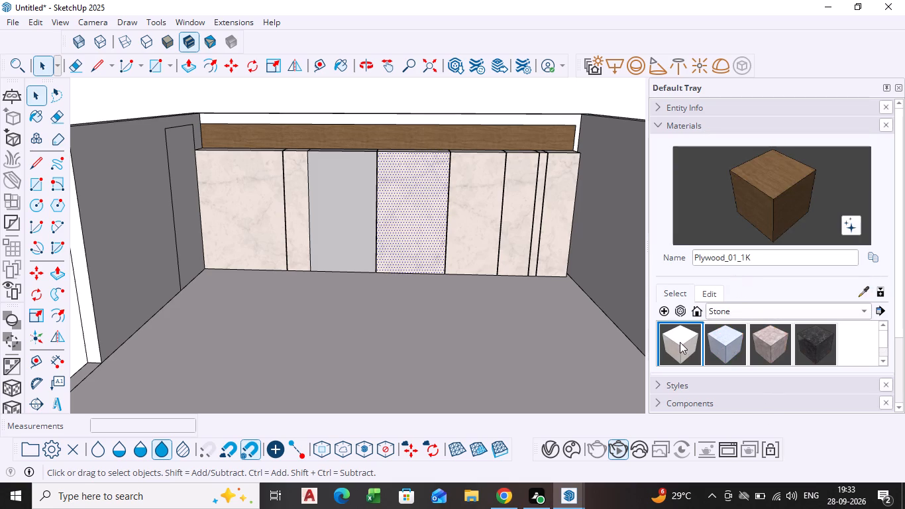
left_click(680, 342)
left_click(187, 224)
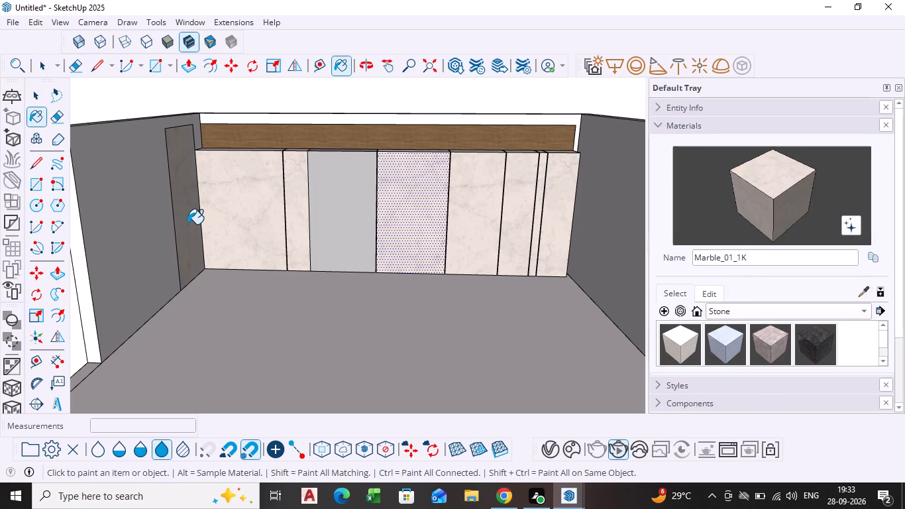
scroll(187, 225, "up", 3)
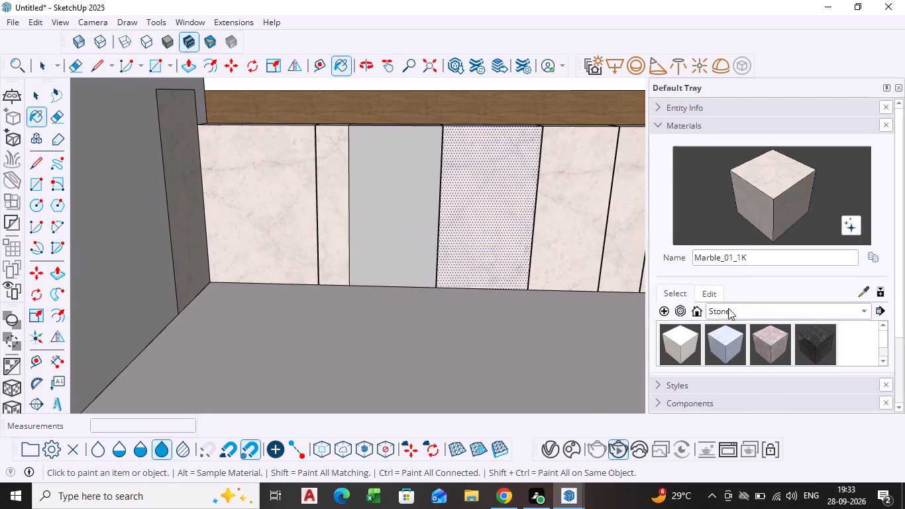
double_click(686, 337)
left_click(193, 235)
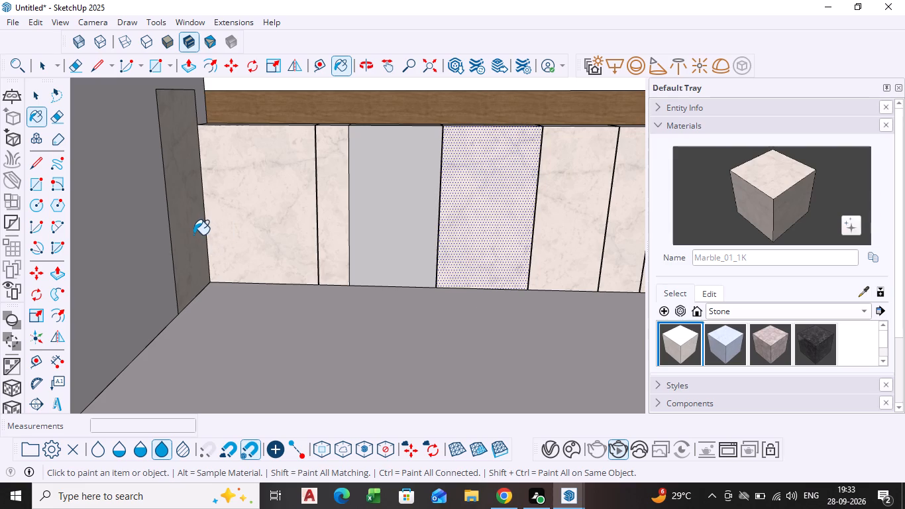
Apply Marble_06_1K to the side-wall rectangle and to the rear marble panel just right of the grey panel.
left_click(761, 349)
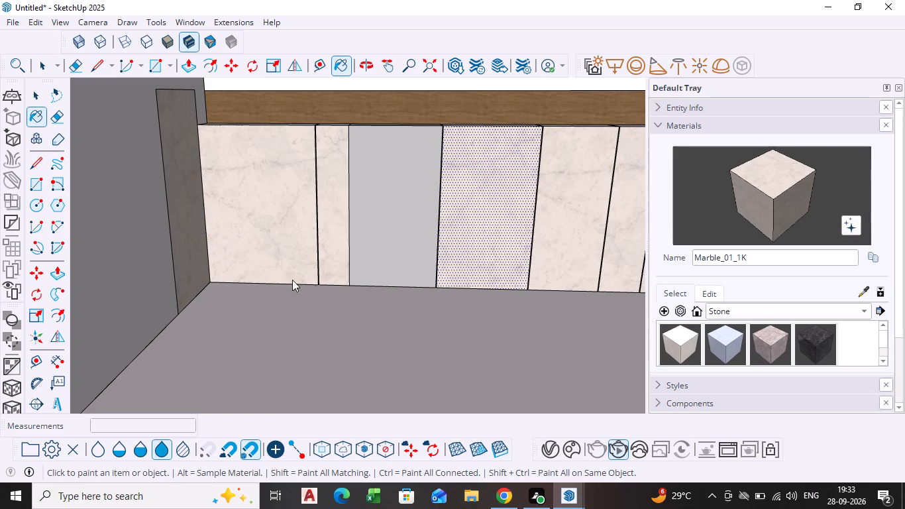
left_click(192, 259)
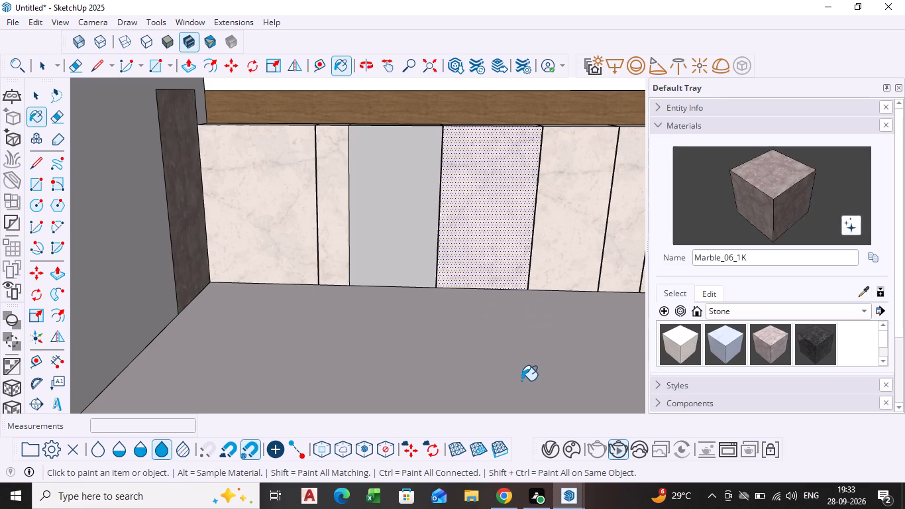
left_click(444, 196)
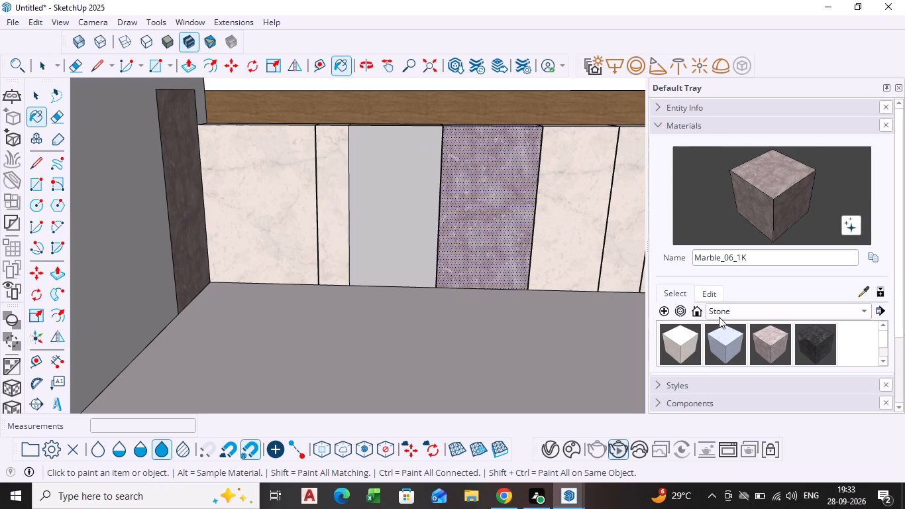
Repaint the side-wall rectangle with Marble_01_1K.
double_click(682, 347)
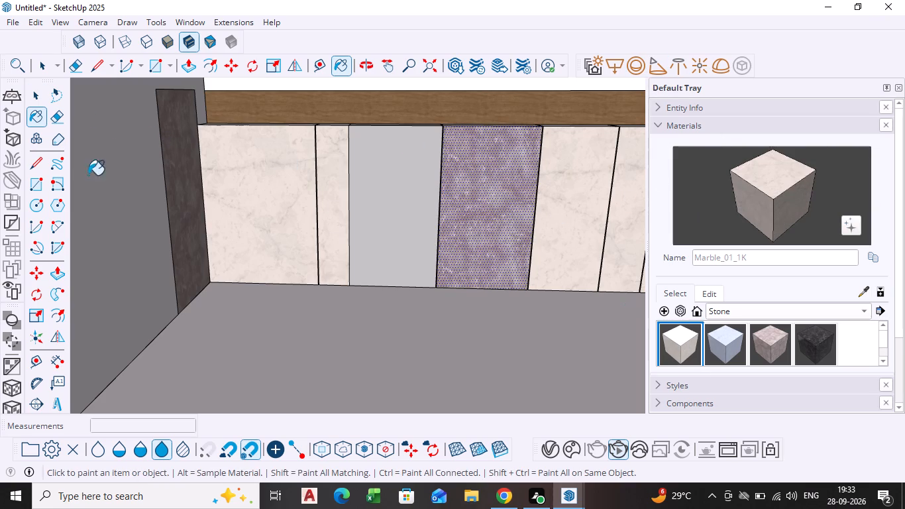
left_click(189, 198)
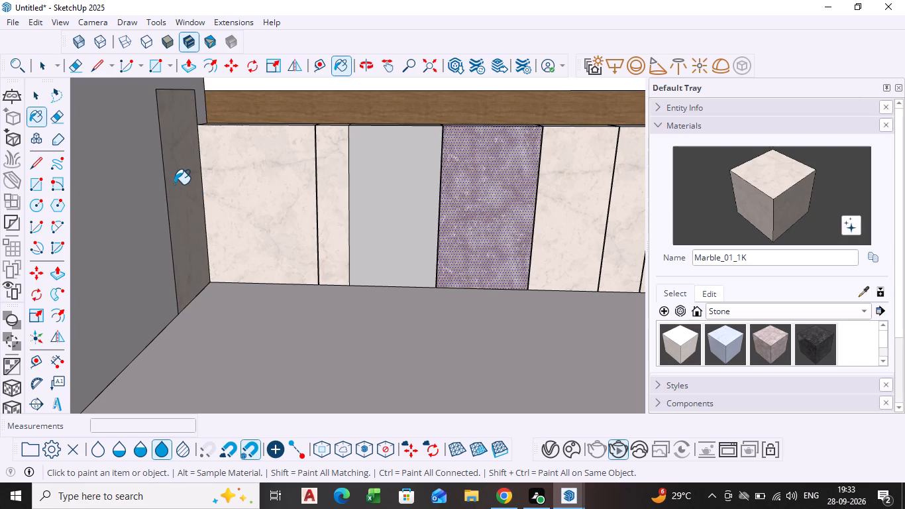
Push/Pull the marble side-wall rectangle about 1' 7" out into the room.
scroll(195, 245, "down", 1)
middle_click_drag(195, 243, 77, 233)
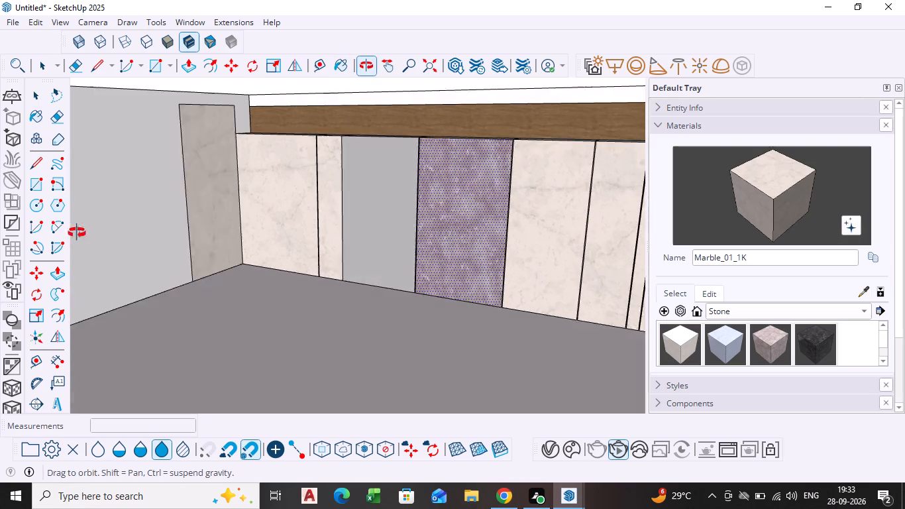
middle_click_drag(77, 233, 72, 235)
scroll(170, 169, "up", 4)
middle_click_drag(229, 196, 140, 221)
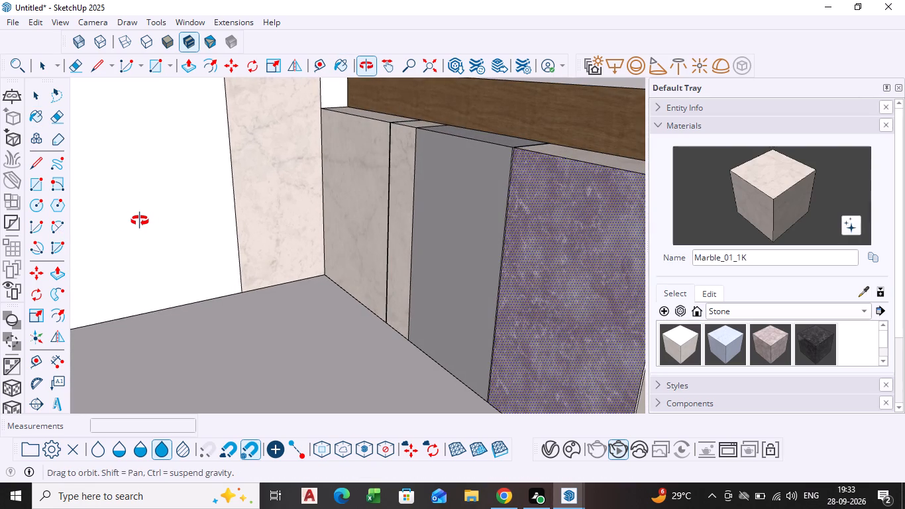
middle_click_drag(140, 221, 139, 220)
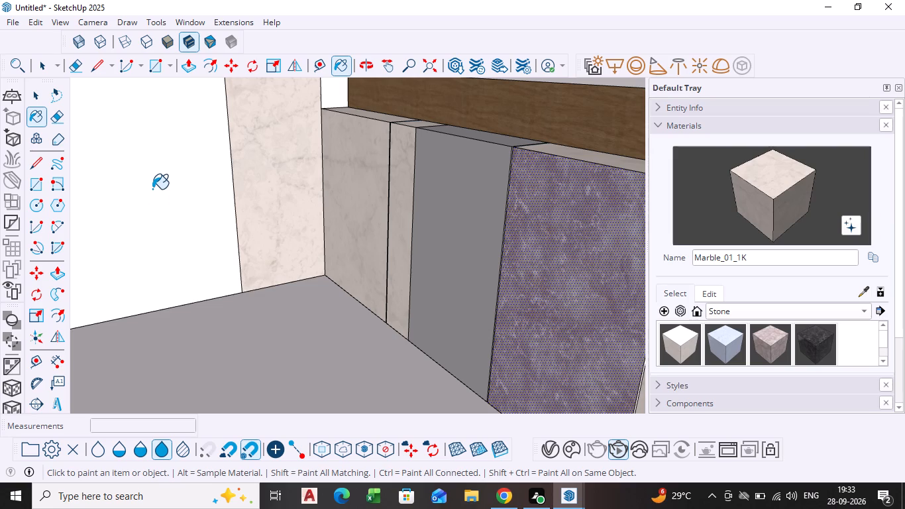
scroll(270, 172, "down", 2)
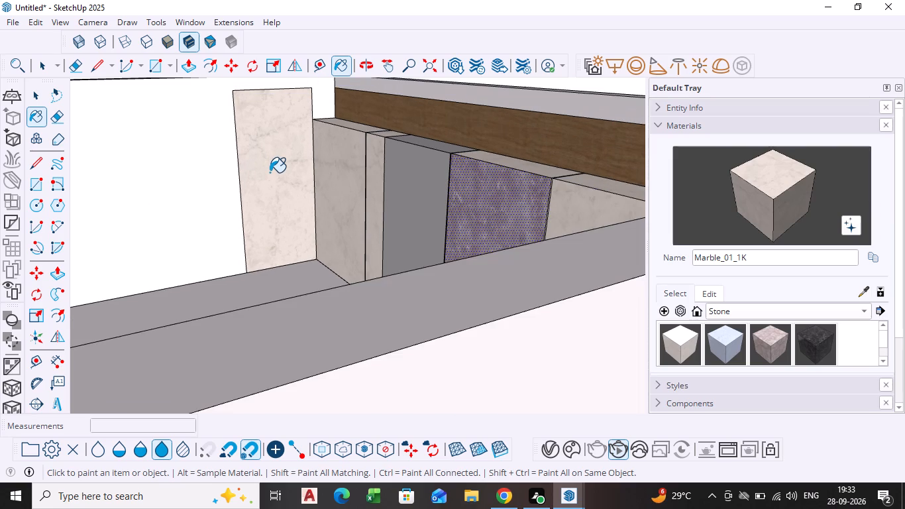
key("space")
left_click(270, 173)
key("p")
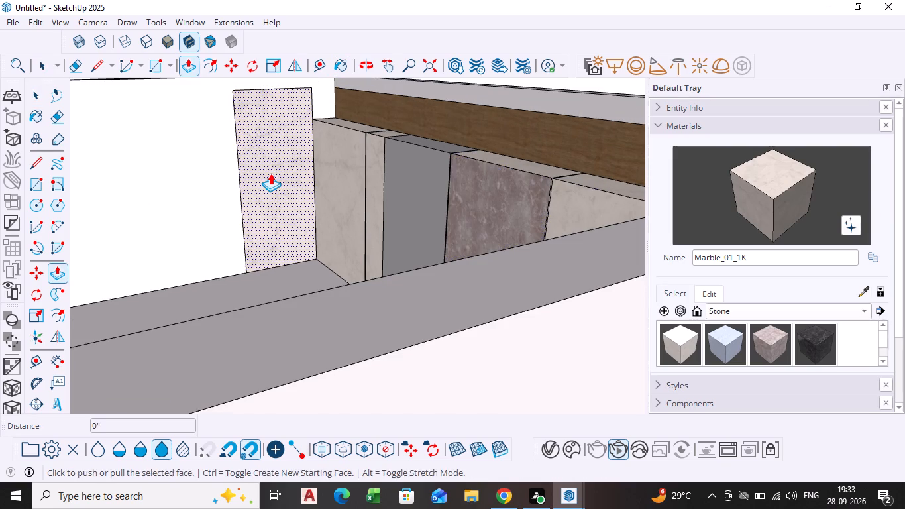
left_click(270, 173)
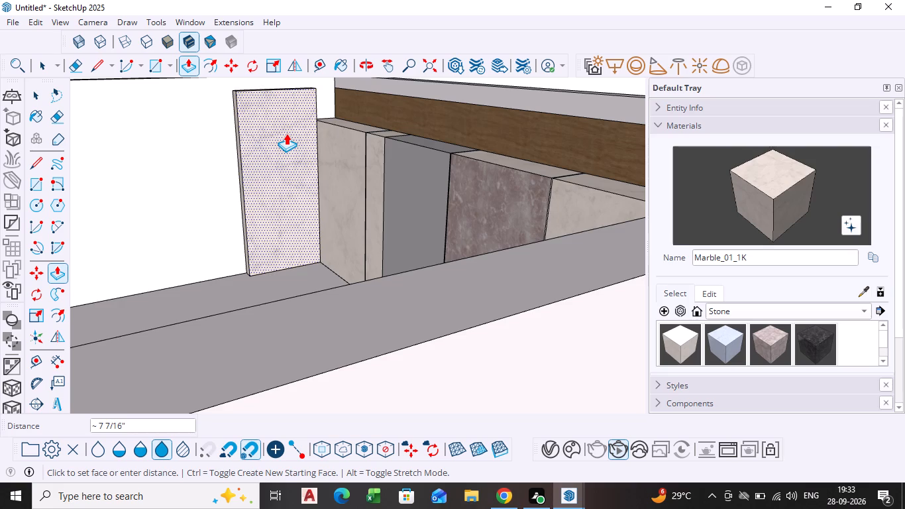
middle_click_drag(301, 137, 388, 160)
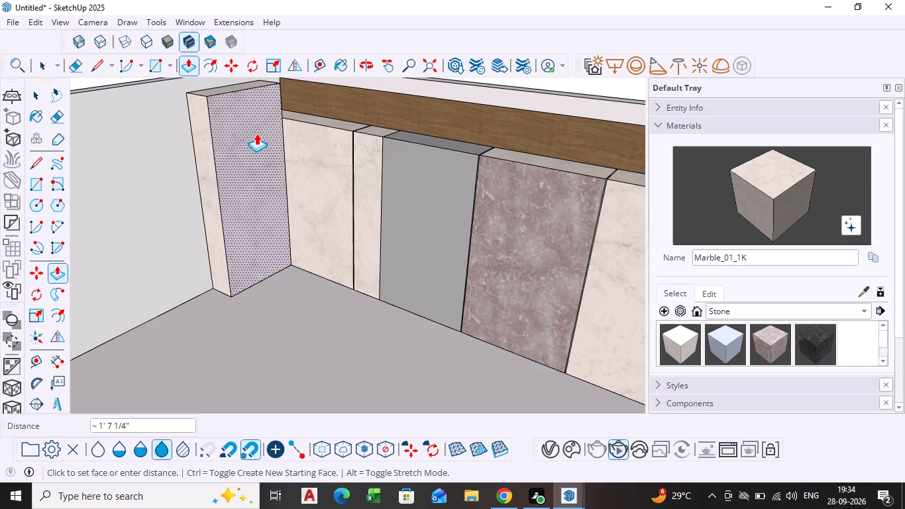
left_click(256, 133)
scroll(214, 380, "down", 1)
key("space")
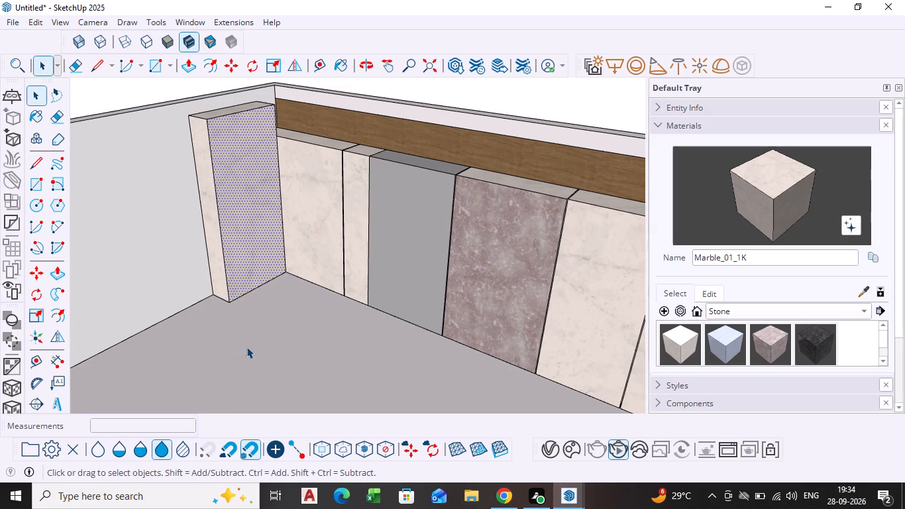
Push the top face of the side-wall marble block down by about 3 7/16".
middle_click_drag(249, 340, 315, 293)
scroll(270, 308, "down", 1)
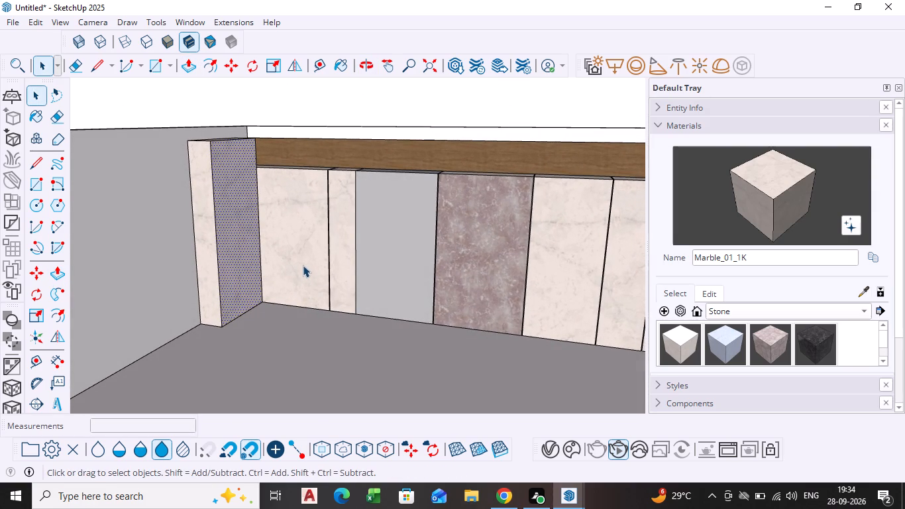
middle_click_drag(290, 243, 290, 245)
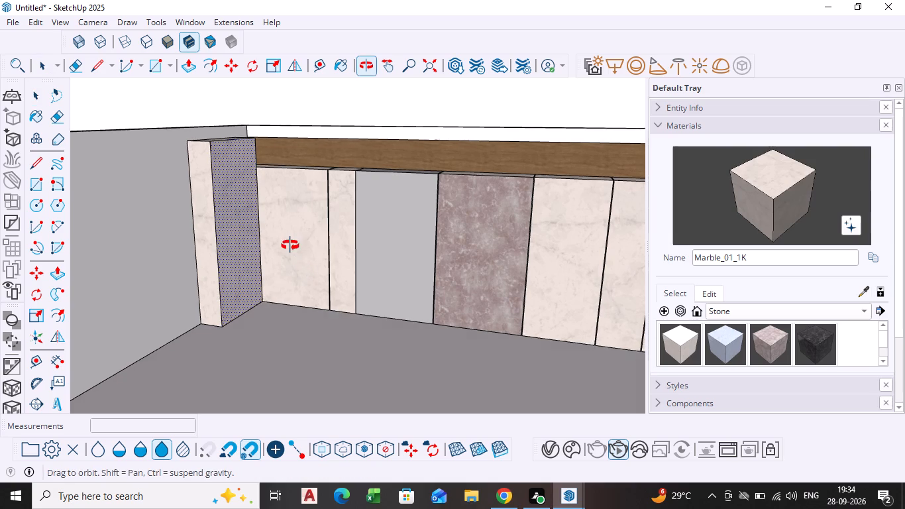
middle_click_drag(290, 245, 290, 266)
scroll(226, 143, "up", 3)
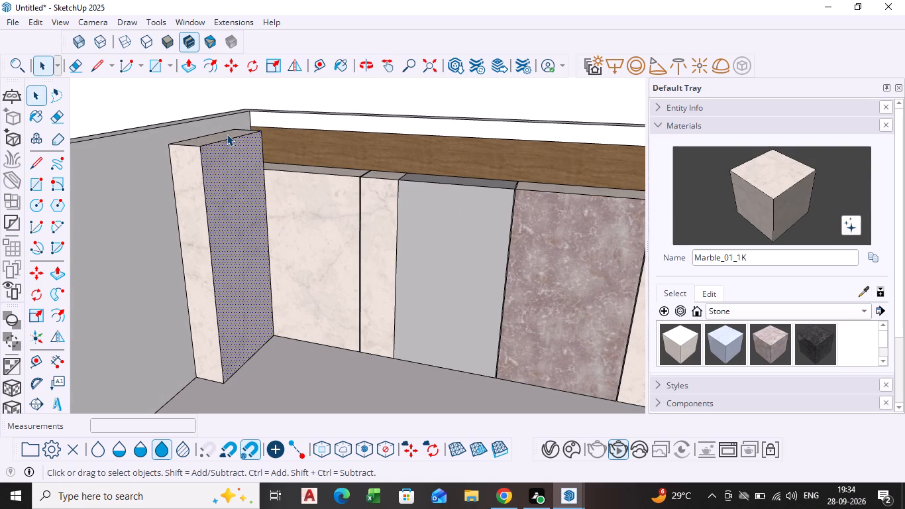
left_click(227, 134)
middle_click_drag(227, 148, 264, 280)
left_click(200, 217)
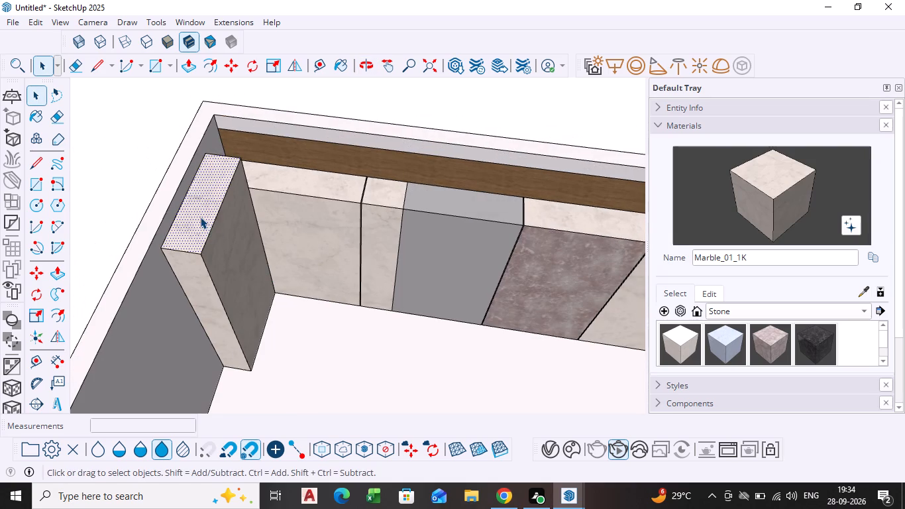
key("p")
left_click(200, 217)
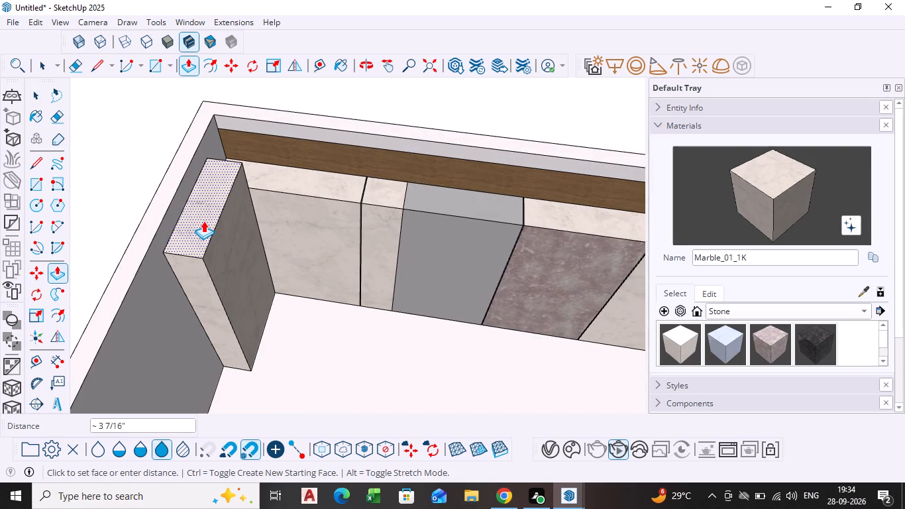
left_click(203, 221)
scroll(216, 276, "down", 1)
middle_click_drag(215, 272, 117, 152)
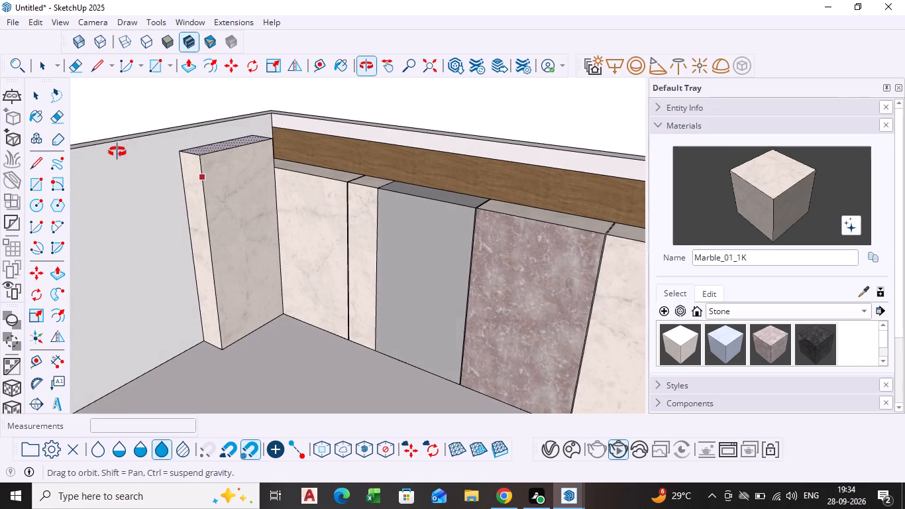
Push the top face of the side-wall marble block down by about another 4 11/16".
middle_click_drag(117, 152, 118, 149)
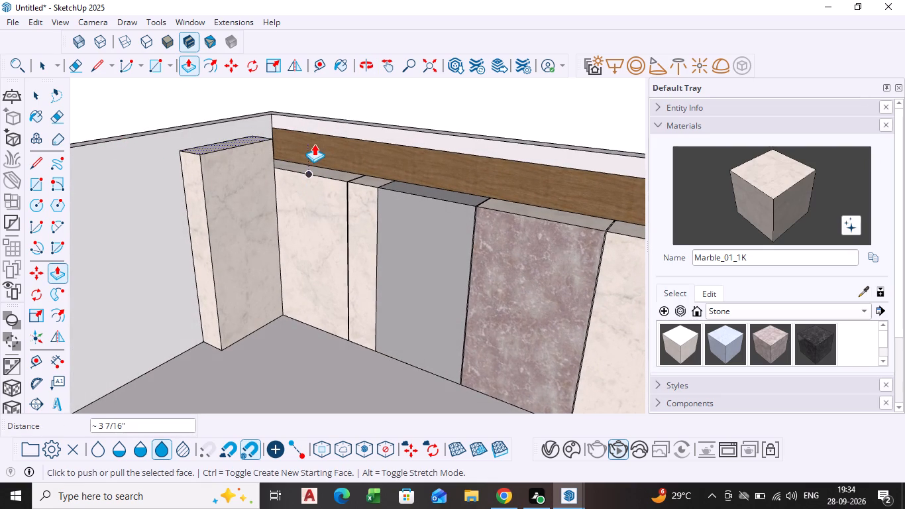
scroll(213, 152, "up", 3)
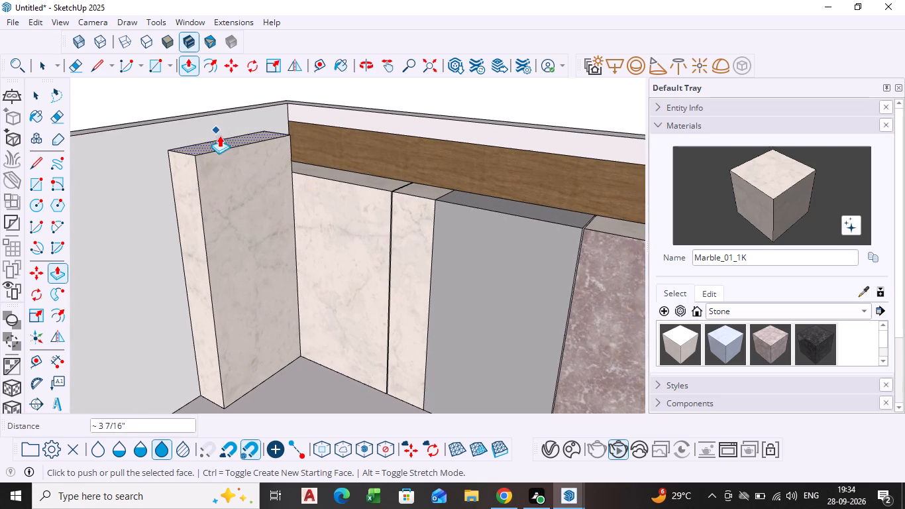
middle_click_drag(220, 137, 227, 255)
scroll(220, 176, "up", 4)
left_click(219, 169)
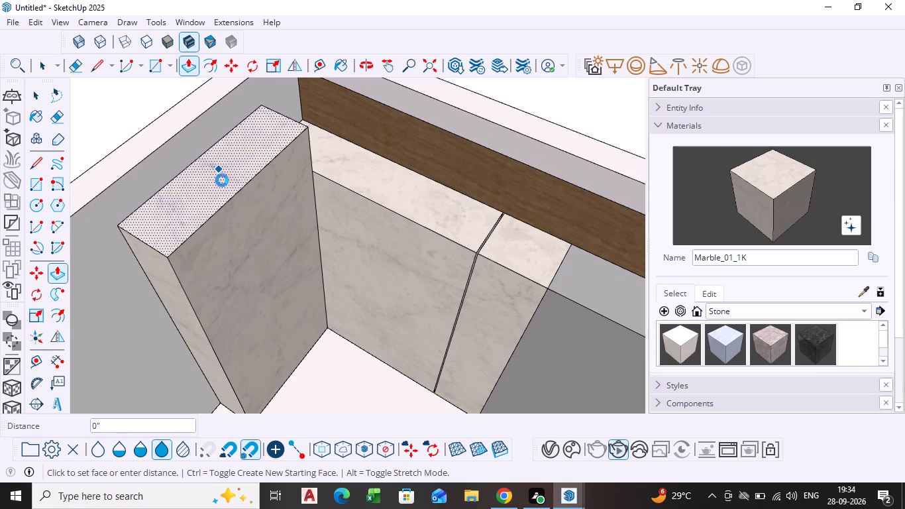
key("space")
left_click(221, 184)
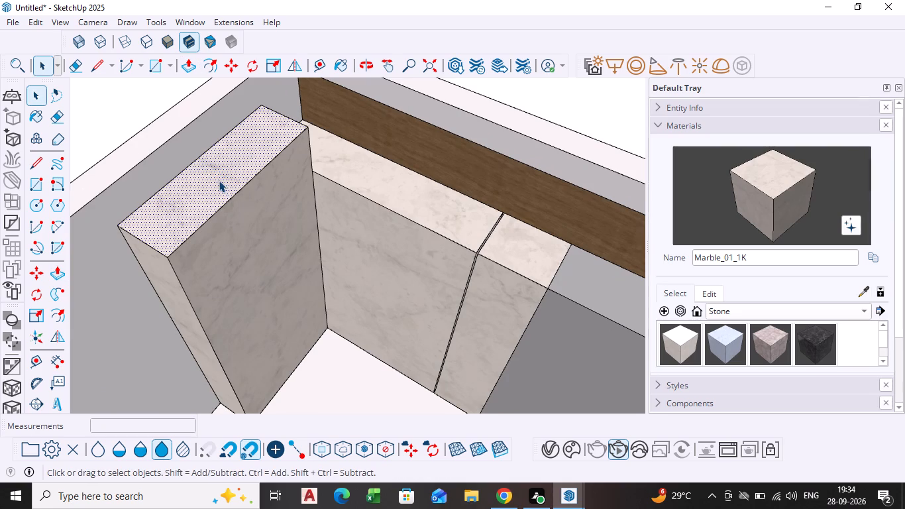
key("p")
left_click(217, 176)
left_click(220, 187)
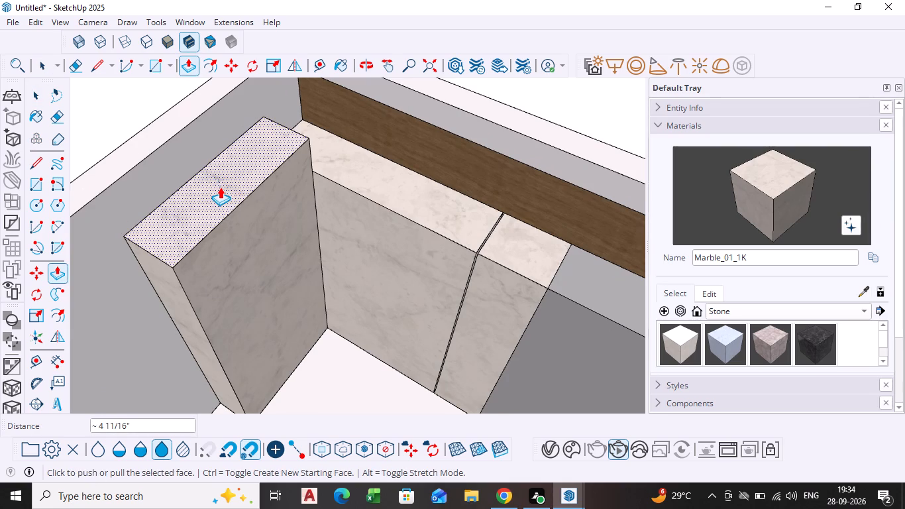
key("space")
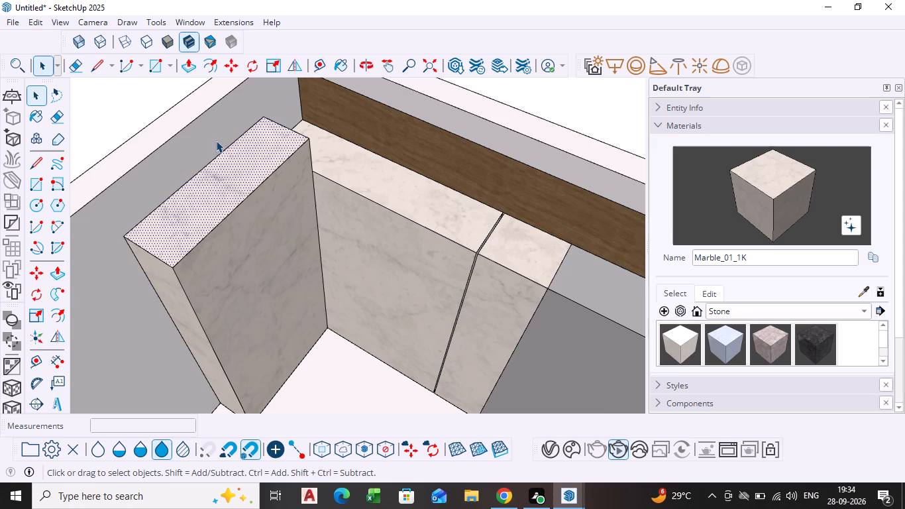
Draw a rectangle about 4' 11 11/16" by 8 5/8" on the side wall, rising from the marble block's back top edge.
scroll(205, 176, "down", 1)
middle_click_drag(199, 194, 133, 115)
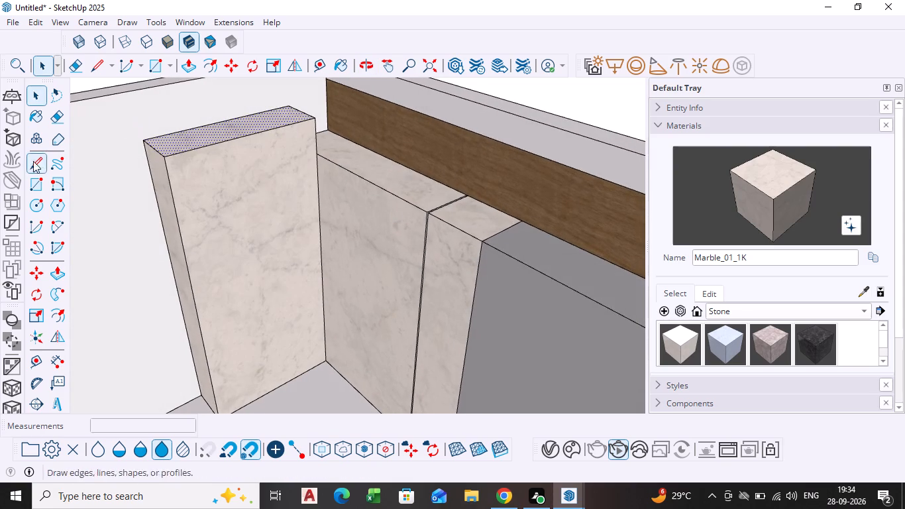
left_click(39, 182)
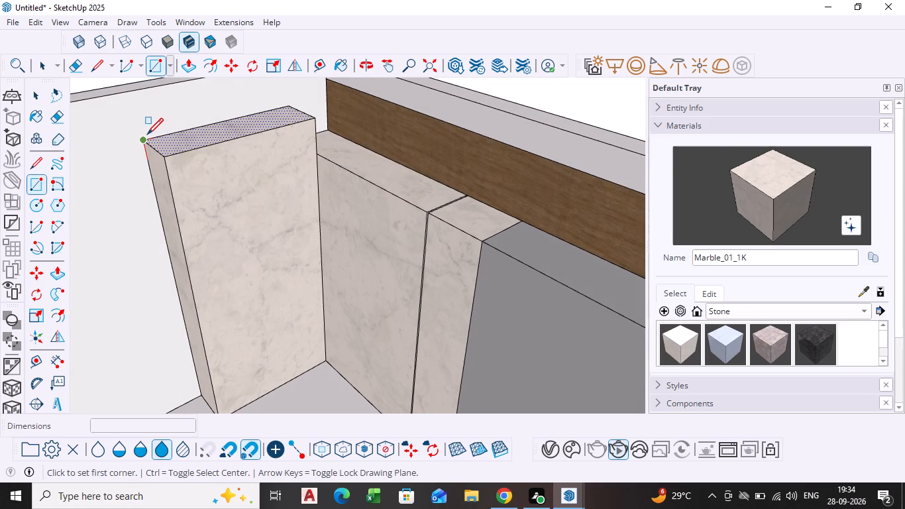
left_click(147, 136)
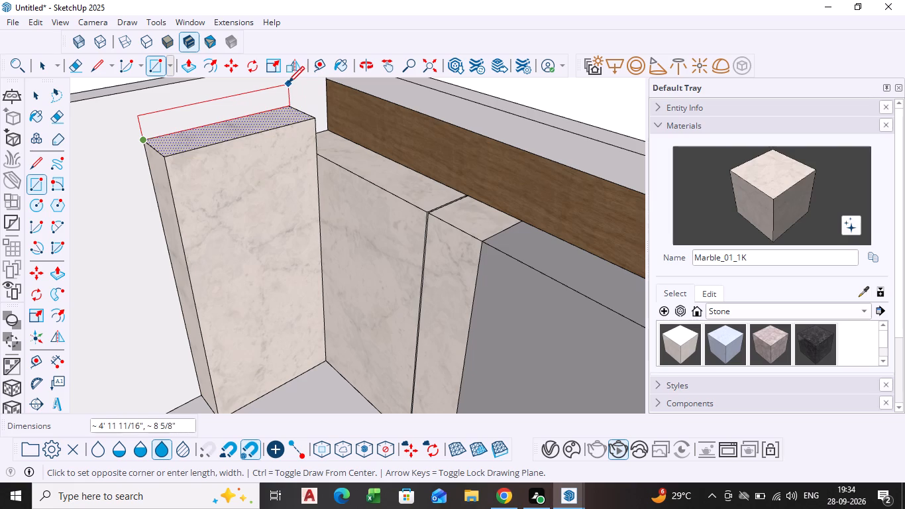
left_click(286, 84)
key("space")
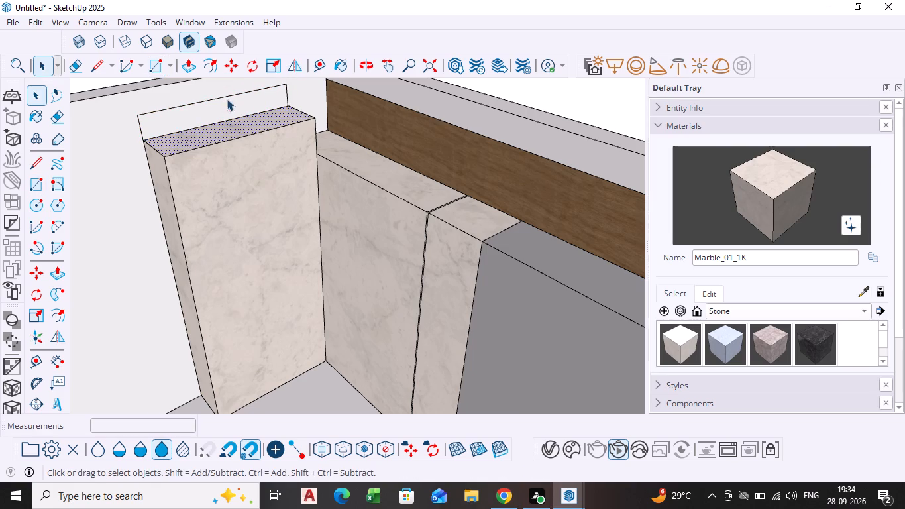
Push/Pull the rectangle above the marble block slightly out from the side wall.
left_click(227, 115)
key("p")
left_click(224, 108)
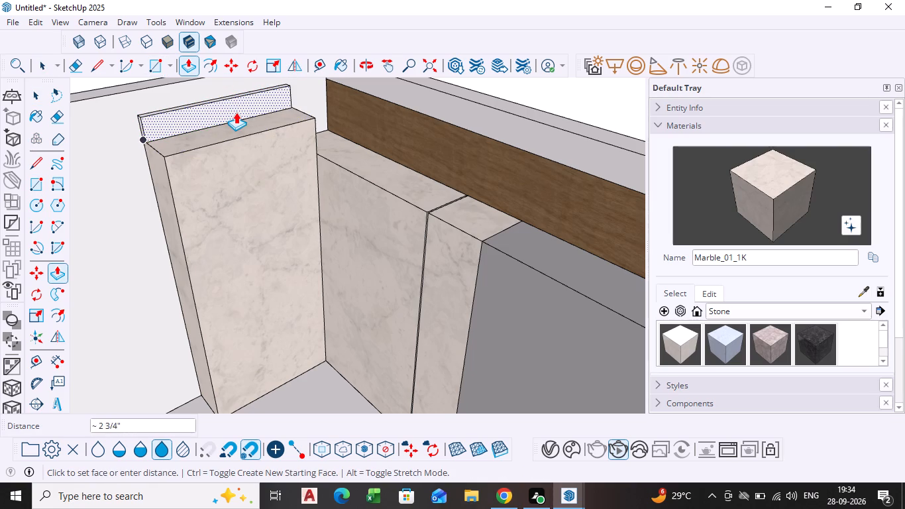
left_click(235, 109)
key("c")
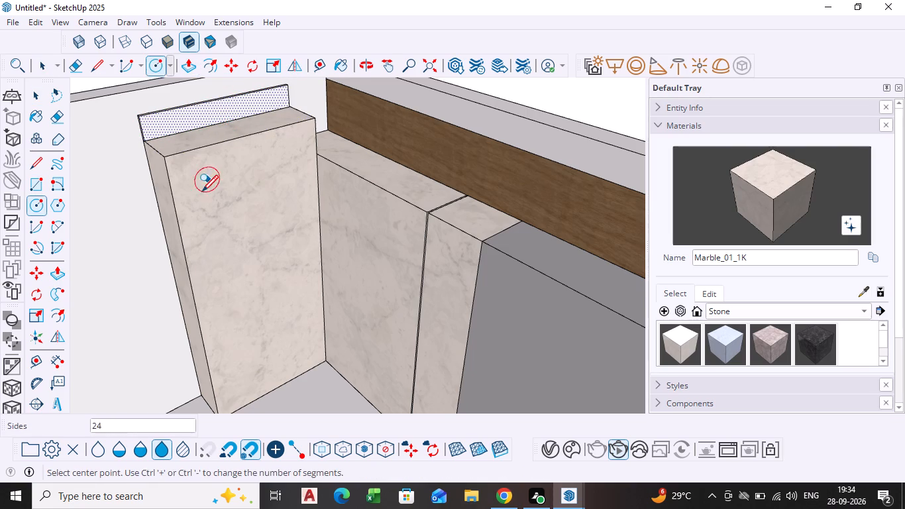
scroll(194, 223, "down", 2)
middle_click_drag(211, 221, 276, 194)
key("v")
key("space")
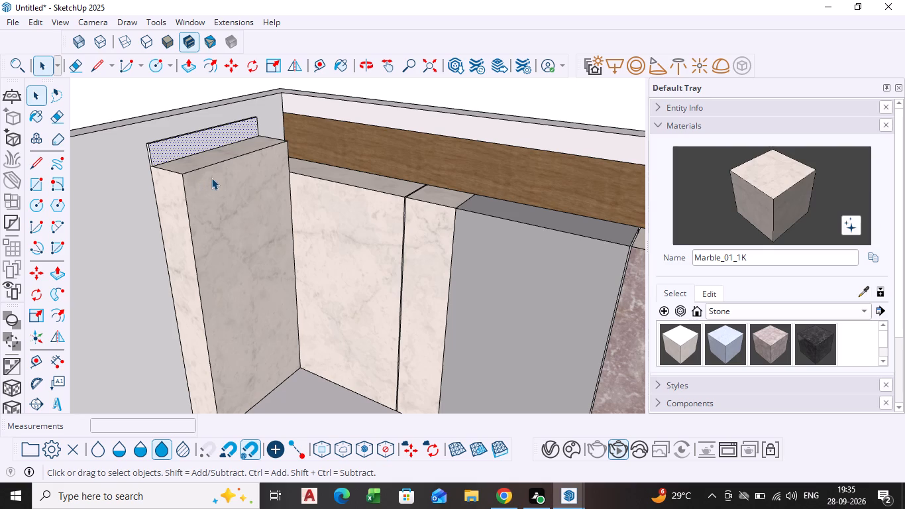
Examine the side-wall marble block, the thin strip above it and the rear wall panels from several angles and distances.
scroll(216, 178, "down", 6)
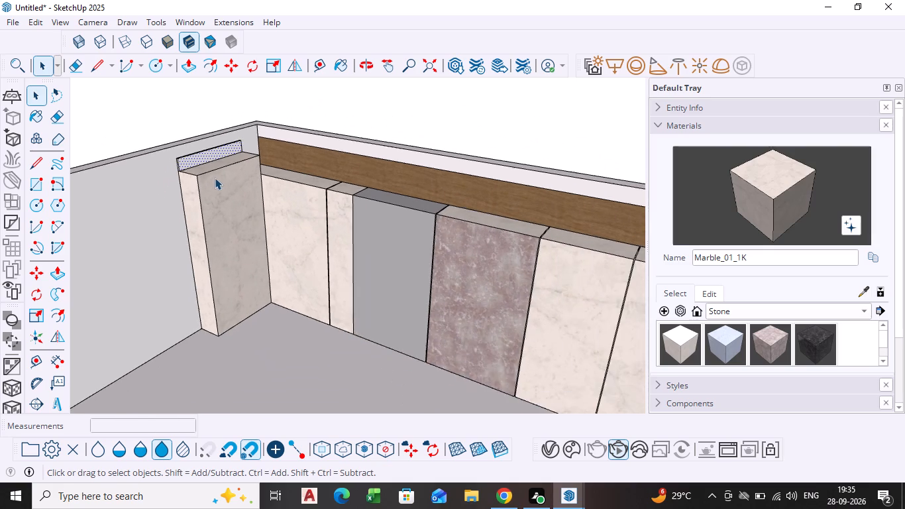
scroll(201, 209, "down", 4)
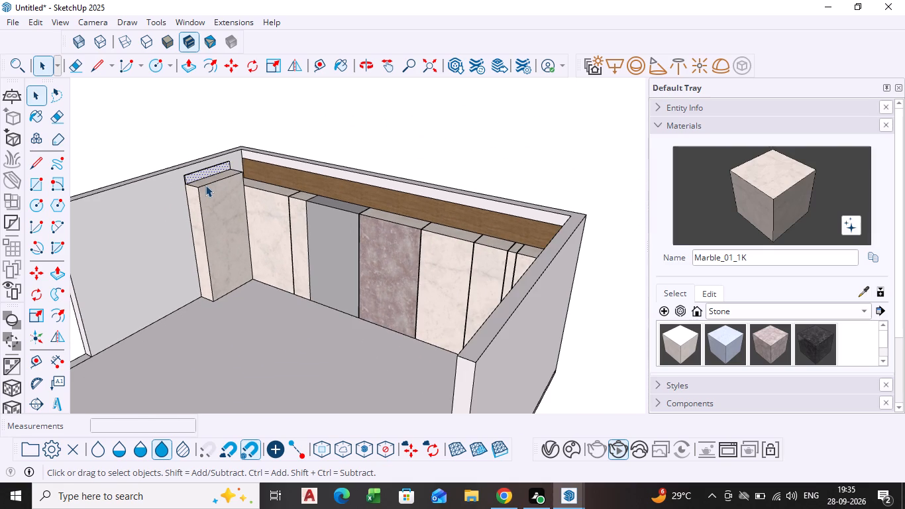
scroll(207, 155, "up", 8)
middle_click_drag(181, 215, 233, 199)
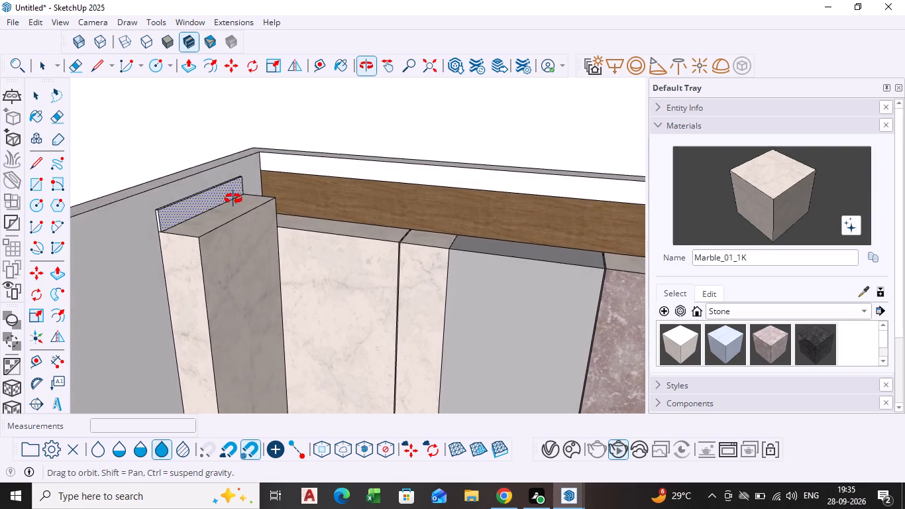
middle_click_drag(233, 199, 235, 199)
scroll(225, 205, "down", 11)
middle_click_drag(174, 313, 176, 298, "shift")
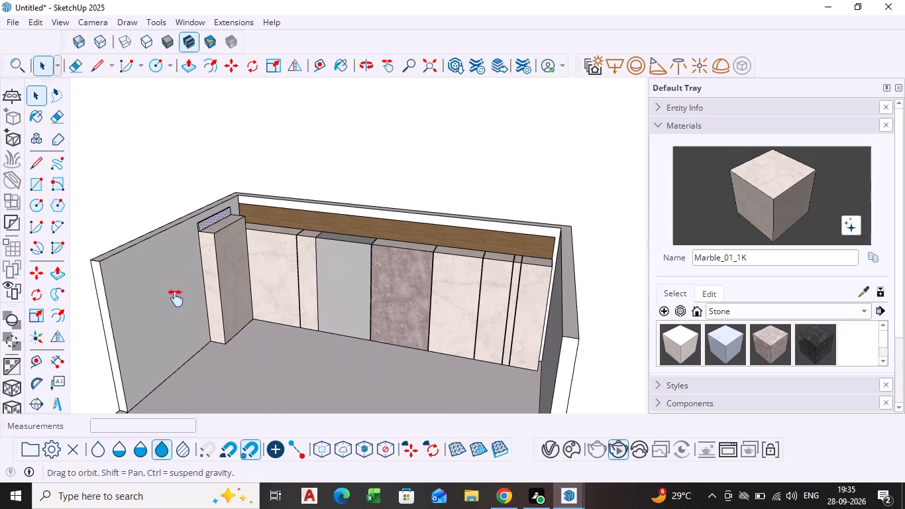
middle_click_drag(176, 298, 212, 213, "shift")
scroll(187, 254, "down", 1, "shift")
middle_click_drag(208, 216, 182, 231)
scroll(181, 231, "up", 1)
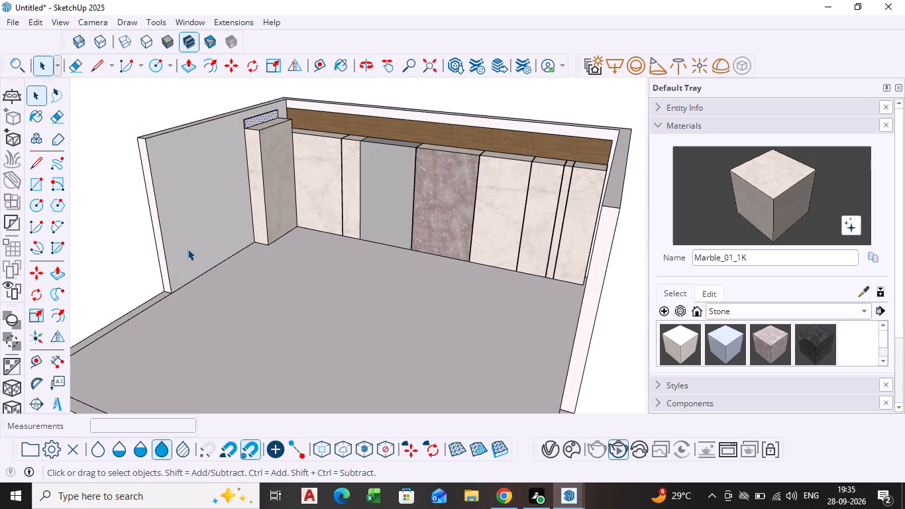
scroll(225, 213, "up", 4)
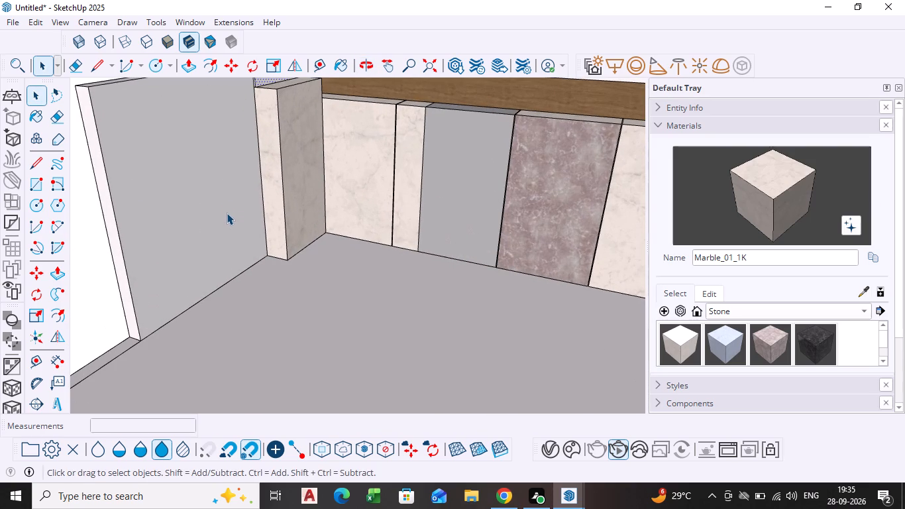
middle_click_drag(227, 213, 195, 223)
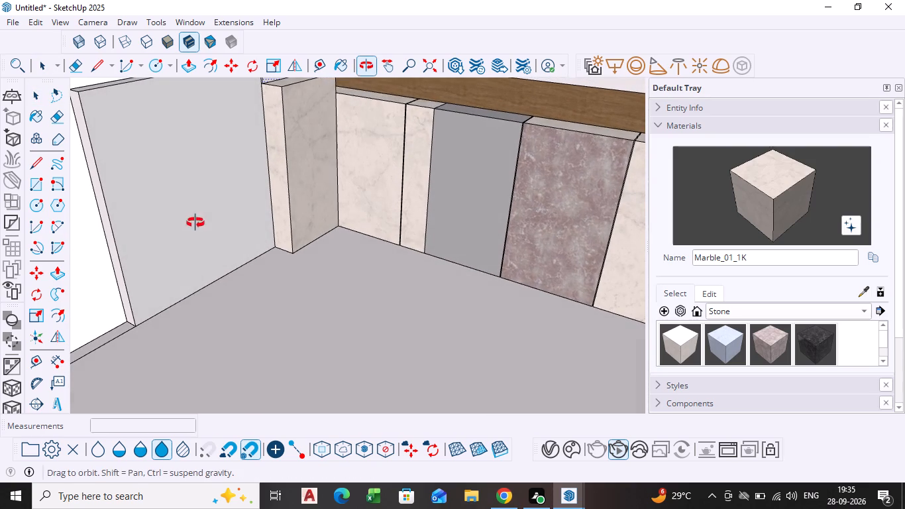
middle_click_drag(195, 223, 195, 224)
middle_click_drag(238, 180, 227, 231, "shift")
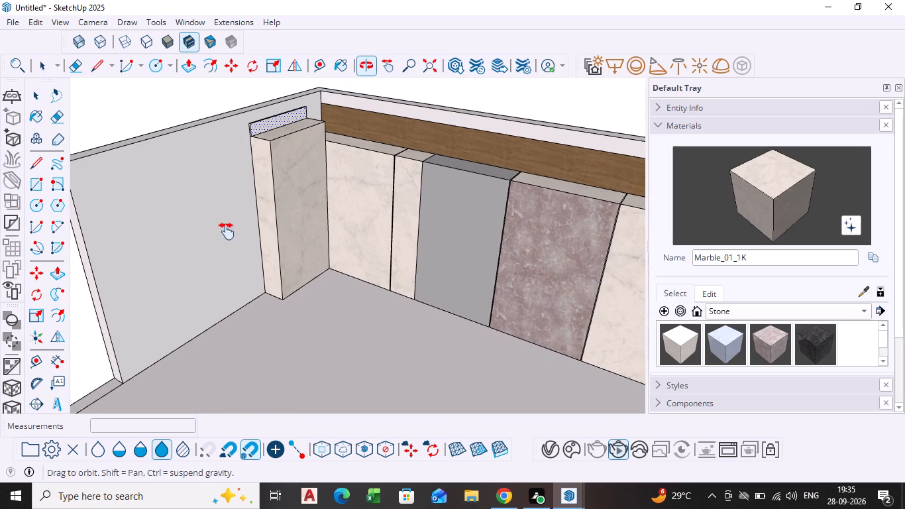
middle_click_drag(227, 231, 229, 223, "shift")
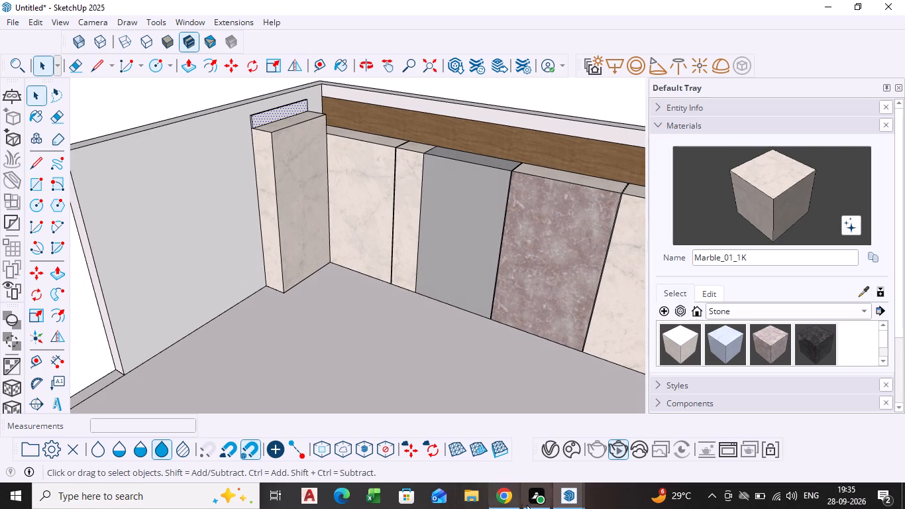
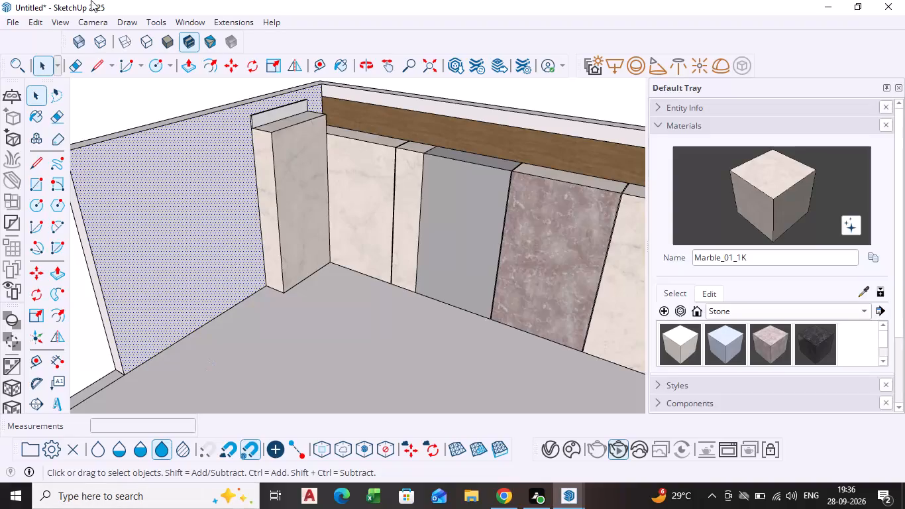
Examine the side-wall marble block, the thin strip above it and the rear wall panels from several angles.
key("space")
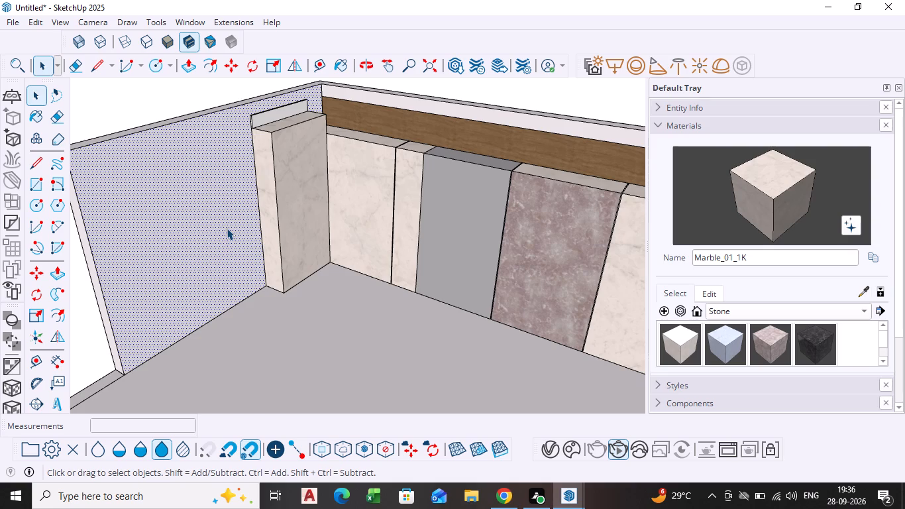
middle_click_drag(239, 367, 236, 346)
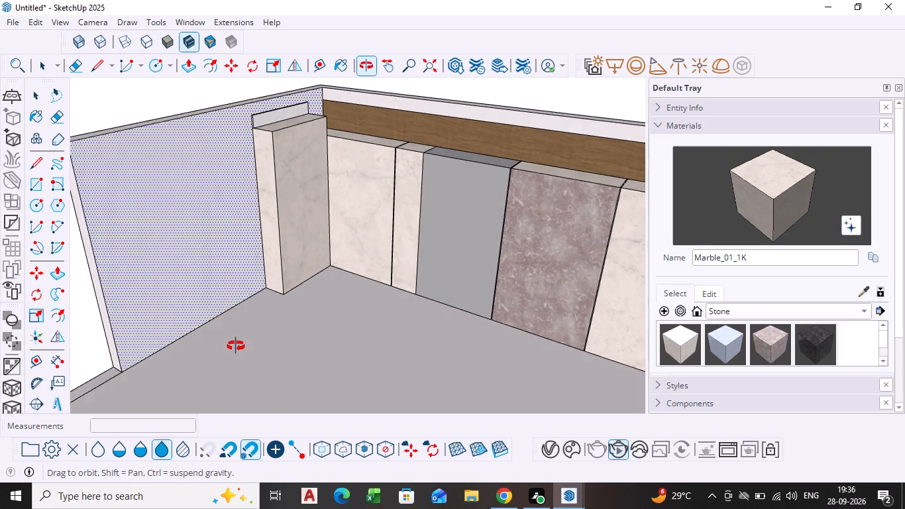
middle_click_drag(236, 346, 225, 330)
scroll(205, 292, "up", 2)
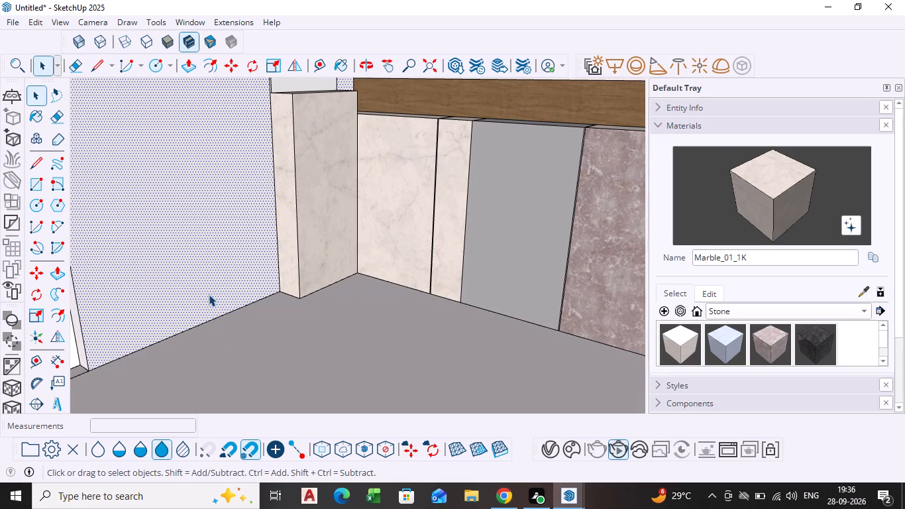
middle_click_drag(206, 292, 194, 309)
scroll(202, 296, "down", 1)
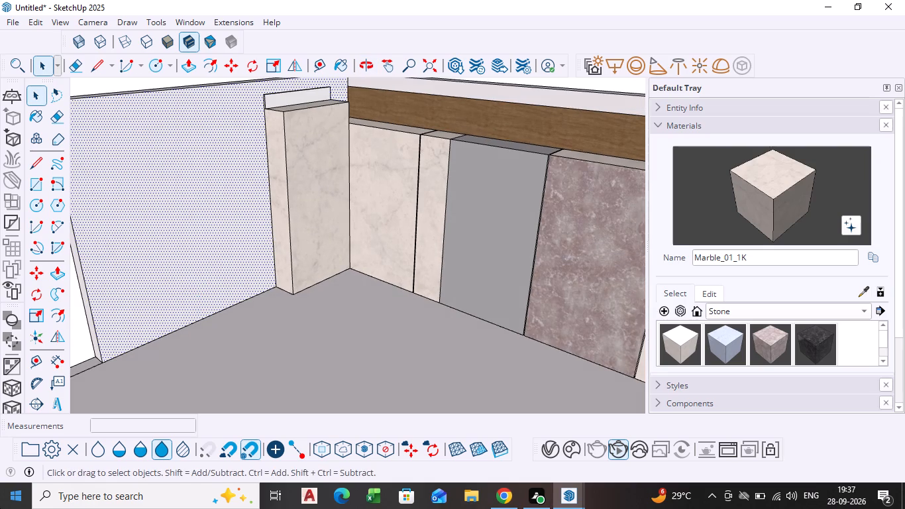
scroll(27, 422, "up", 1)
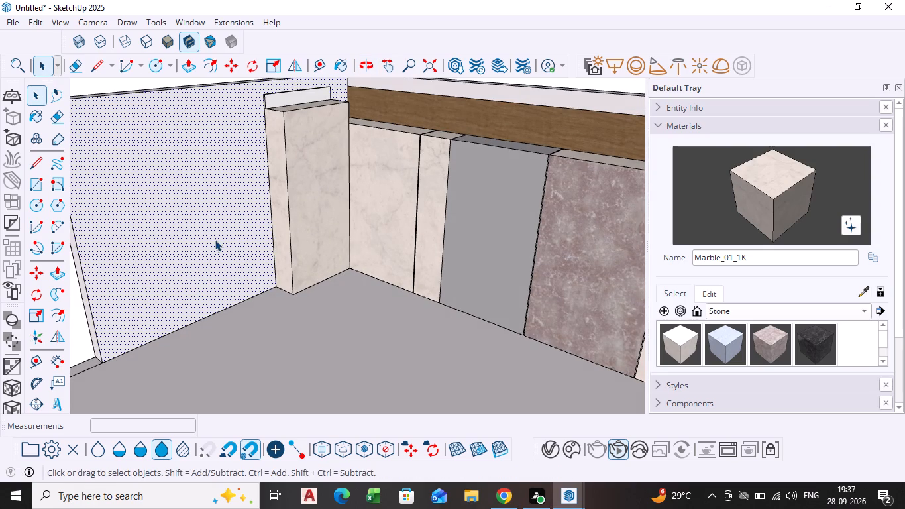
middle_click_drag(215, 239, 203, 285, "shift")
scroll(203, 284, "up", 3)
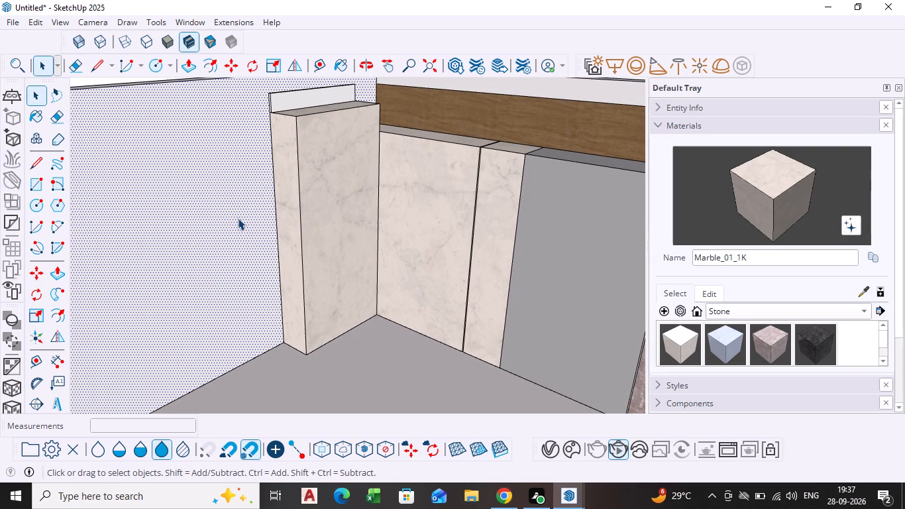
scroll(239, 215, "up", 3)
middle_click_drag(239, 215, 233, 256)
scroll(239, 220, "down", 1)
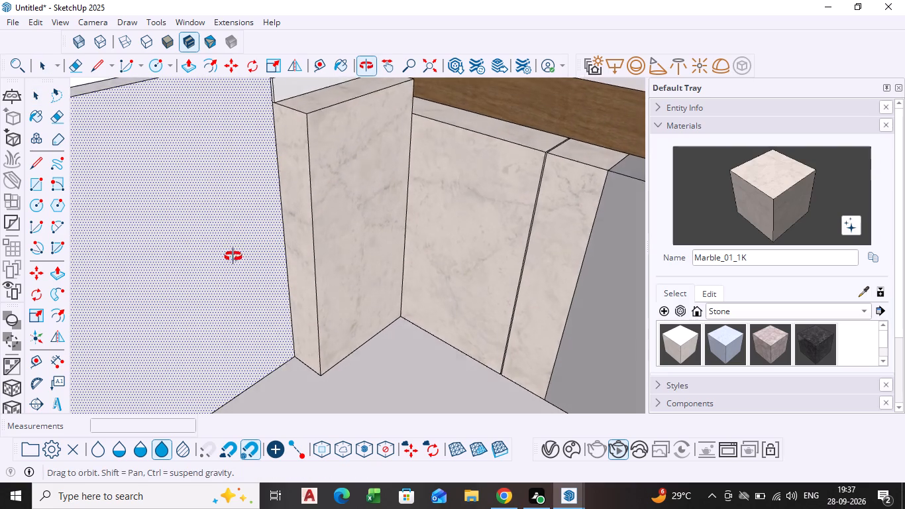
middle_click_drag(233, 256, 235, 272)
scroll(269, 213, "down", 1, "shift")
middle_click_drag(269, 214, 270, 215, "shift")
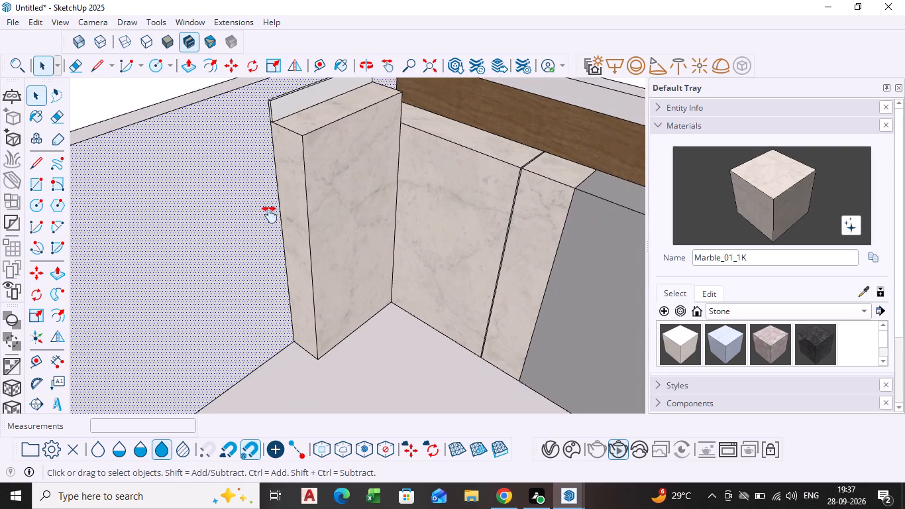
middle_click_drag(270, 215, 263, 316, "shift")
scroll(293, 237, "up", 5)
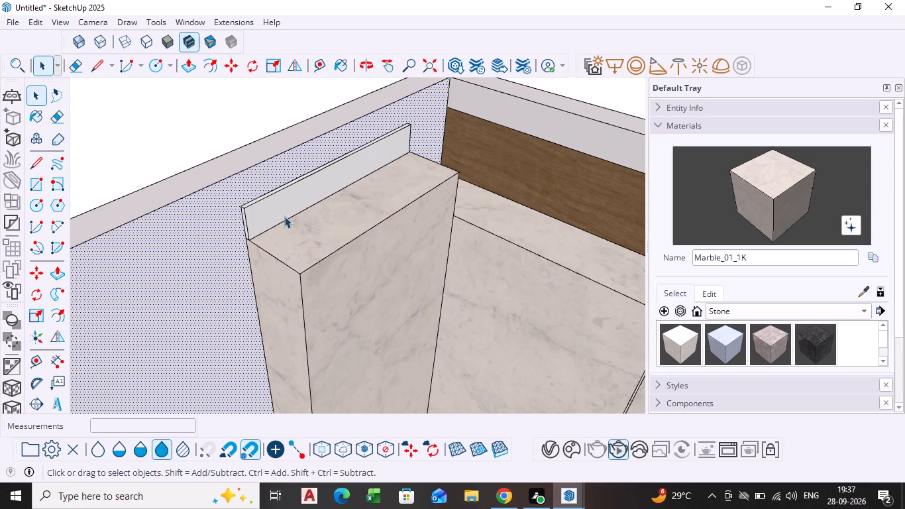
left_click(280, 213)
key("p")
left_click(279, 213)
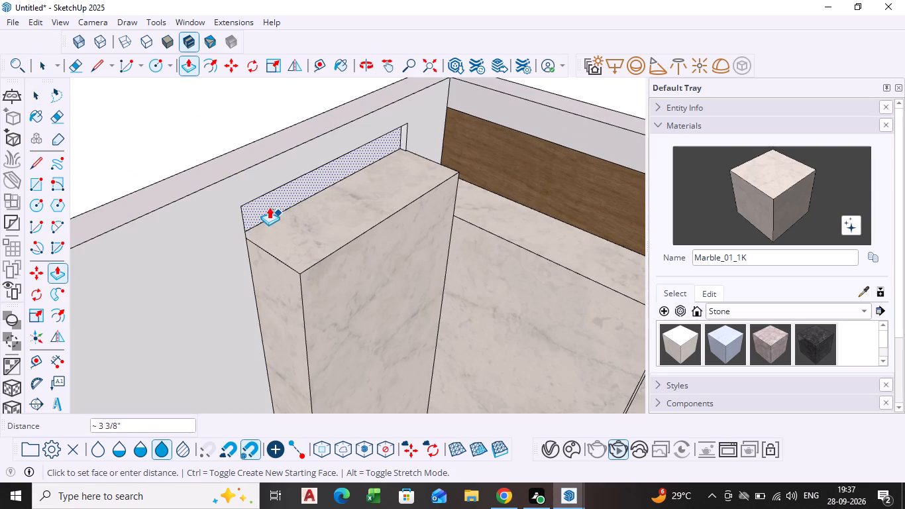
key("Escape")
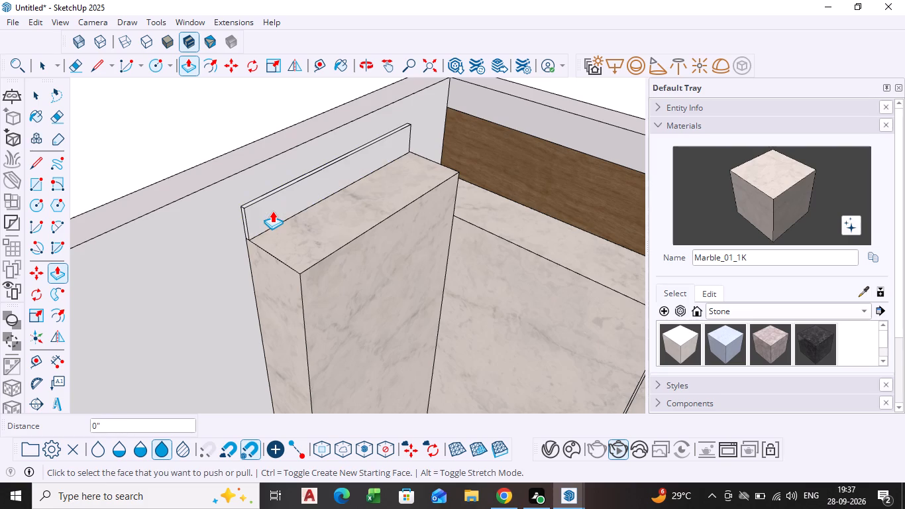
Undo the extrusion of the thin strip above the marble block, keeping its flat rectangle on the side wall.
key("ctrl+z")
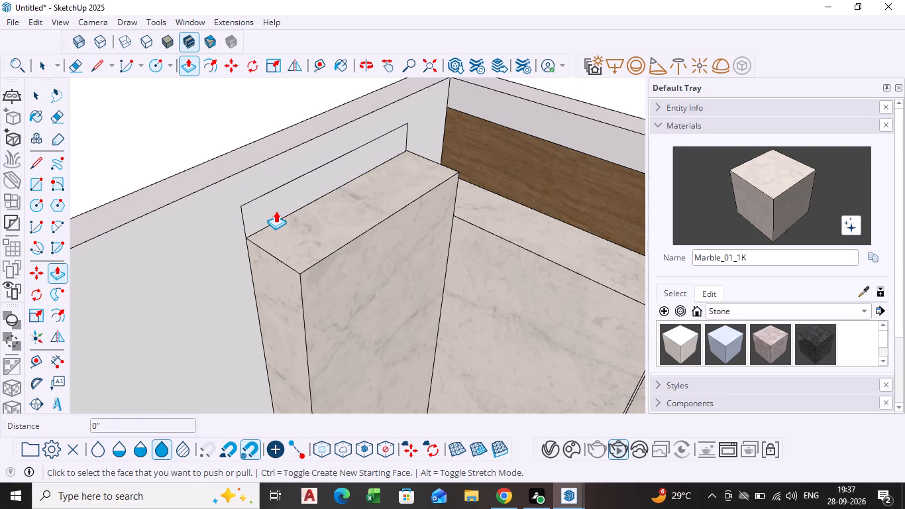
key("ctrl+z")
key("ctrl+y")
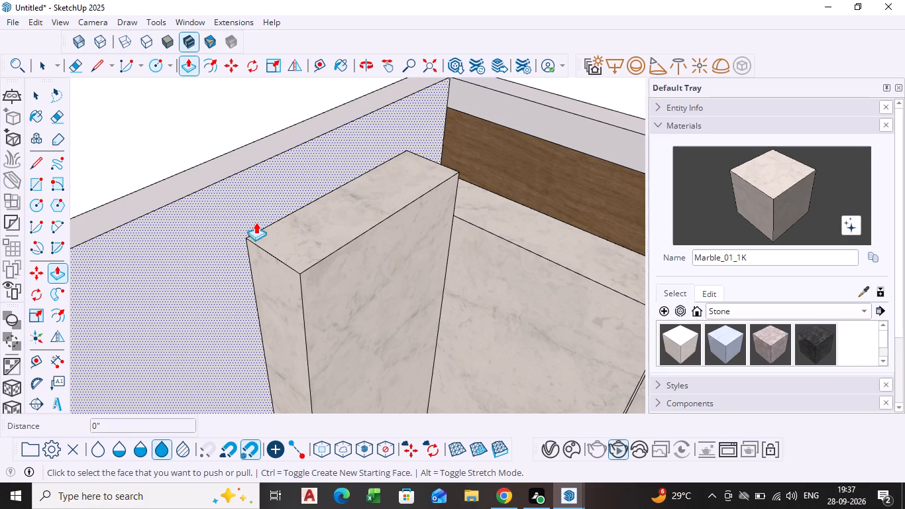
Offset the outline of the rectangle above the marble block inward by about 11/16".
key("space")
left_click(276, 213)
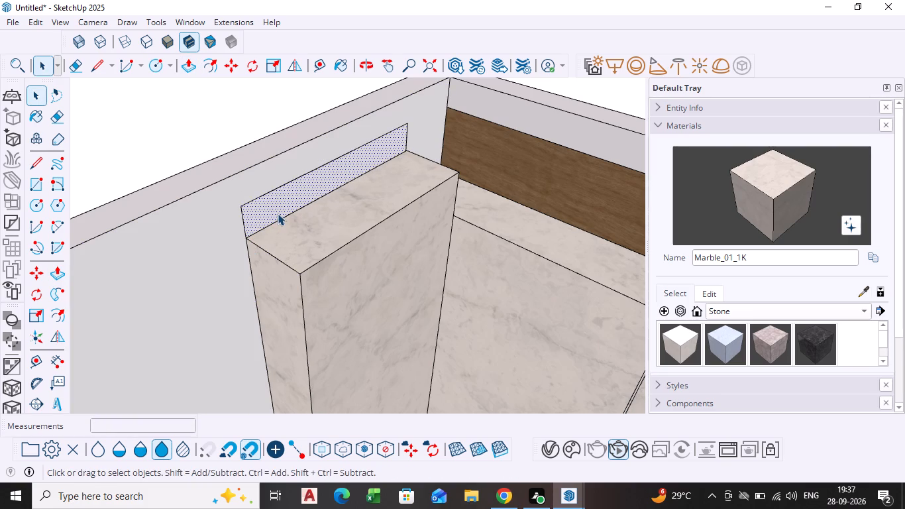
left_click(60, 307)
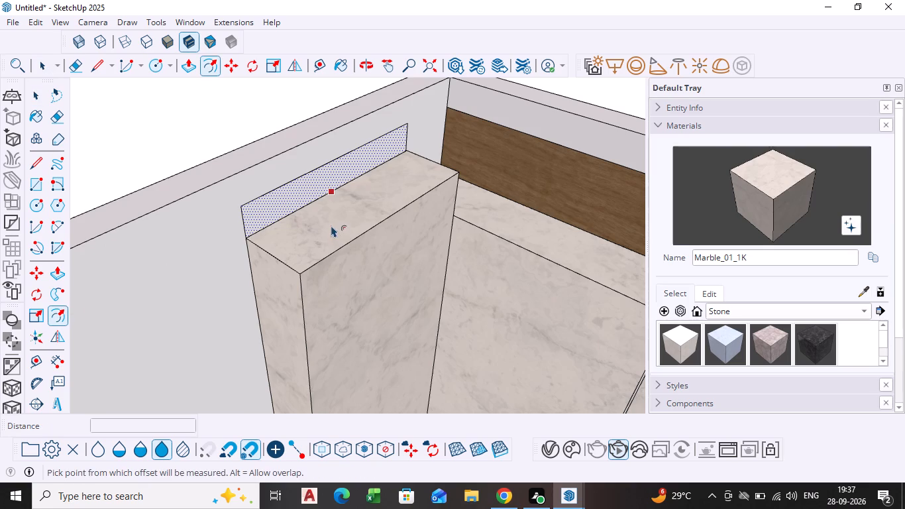
left_click(252, 219)
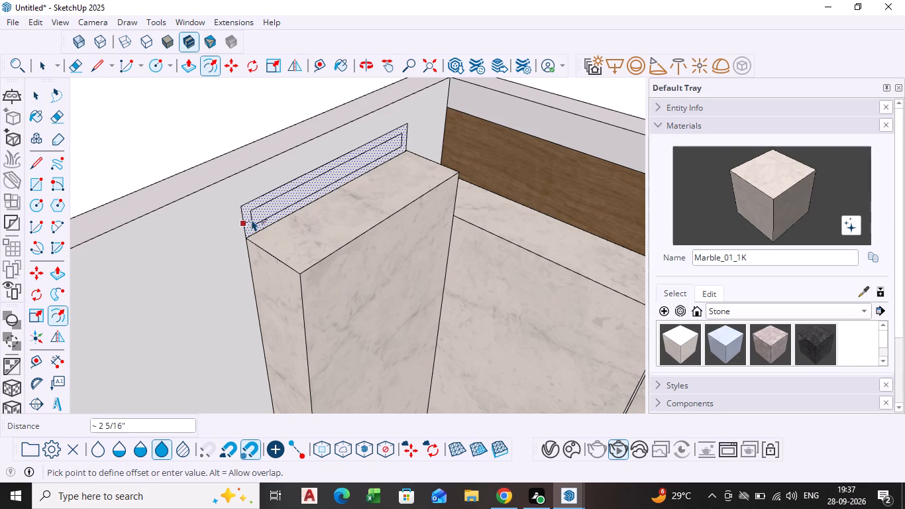
scroll(249, 219, "up", 4)
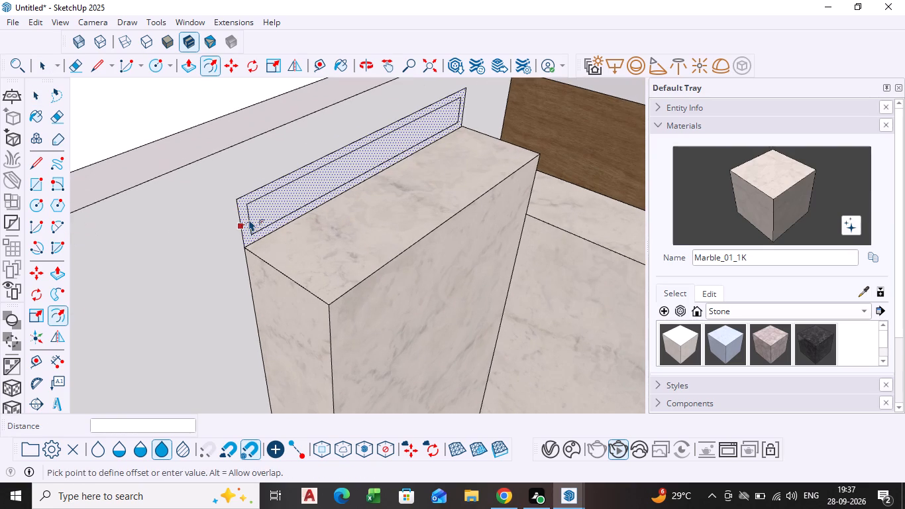
left_click(245, 227)
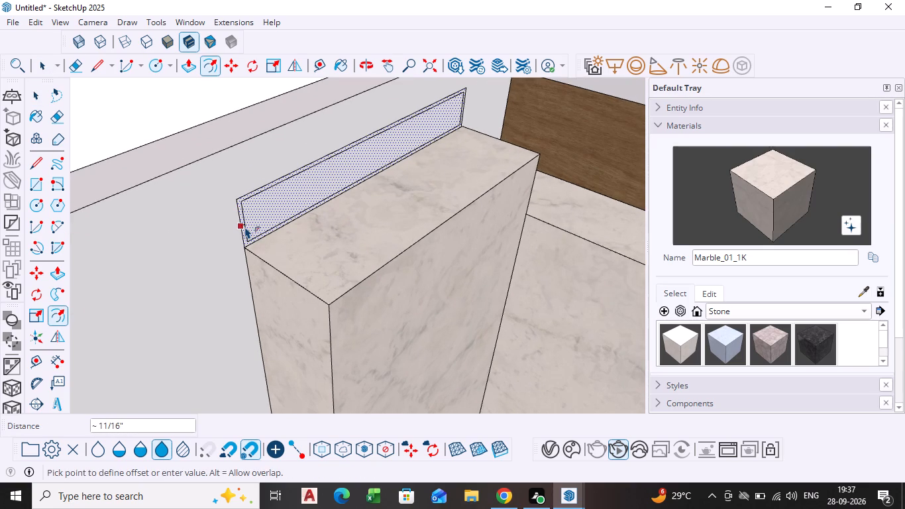
key("space")
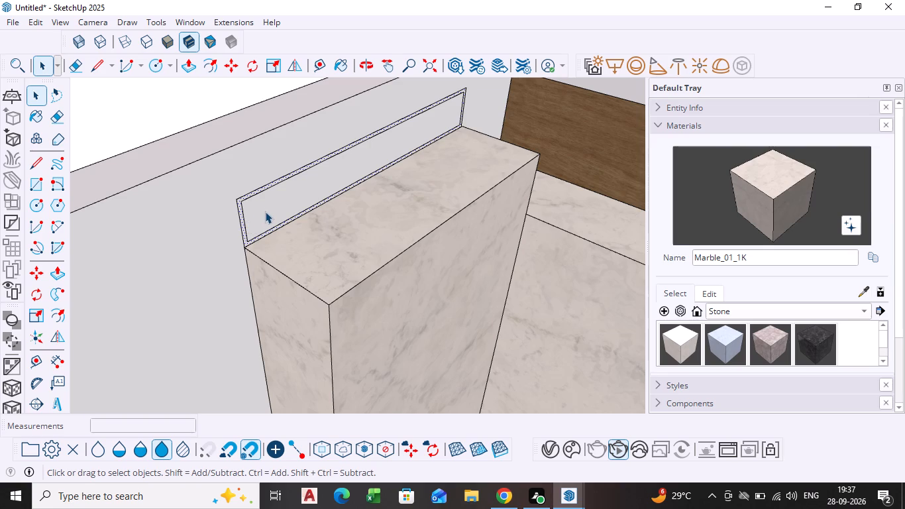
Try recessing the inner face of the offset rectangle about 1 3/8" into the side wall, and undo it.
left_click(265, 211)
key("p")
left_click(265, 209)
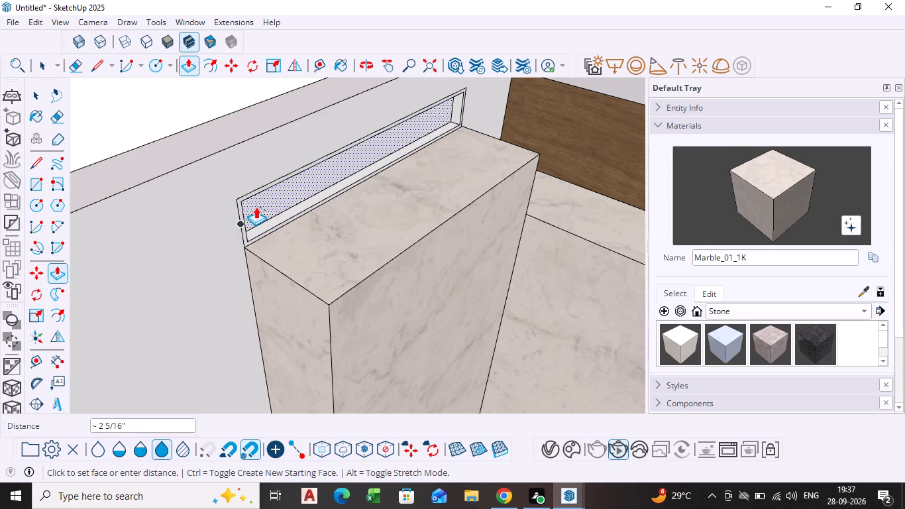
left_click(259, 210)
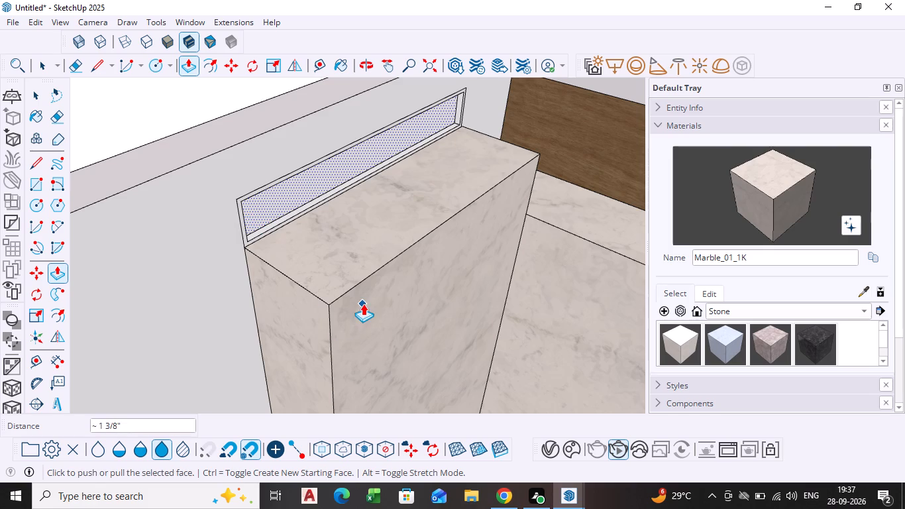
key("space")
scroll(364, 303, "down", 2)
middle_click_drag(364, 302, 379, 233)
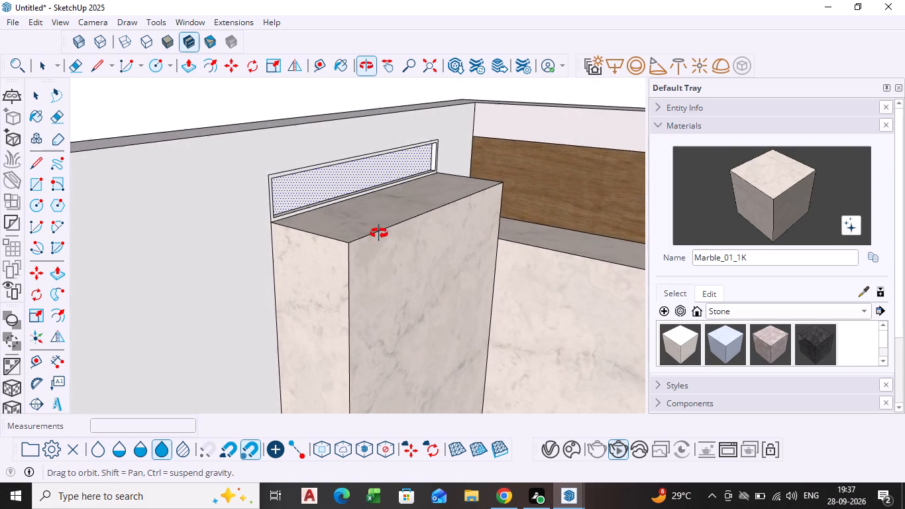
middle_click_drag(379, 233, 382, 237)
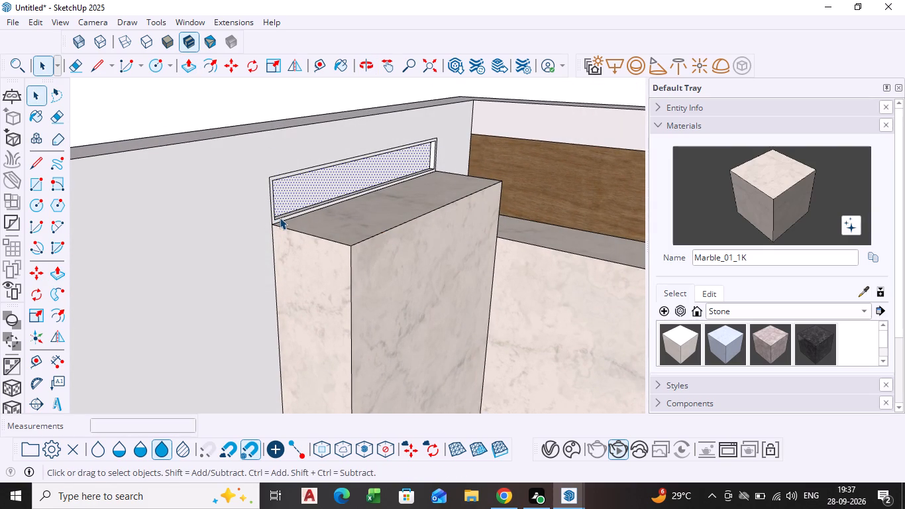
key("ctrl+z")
Pull the narrow border around the offset rectangle out from the side wall by about 13/16" as a raised frame.
scroll(283, 213, "up", 2)
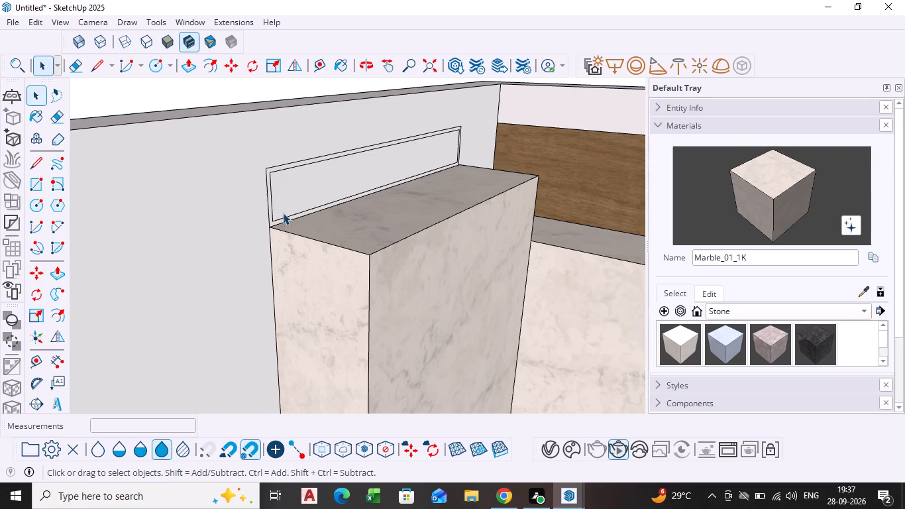
left_click(271, 223)
scroll(276, 217, "up", 3)
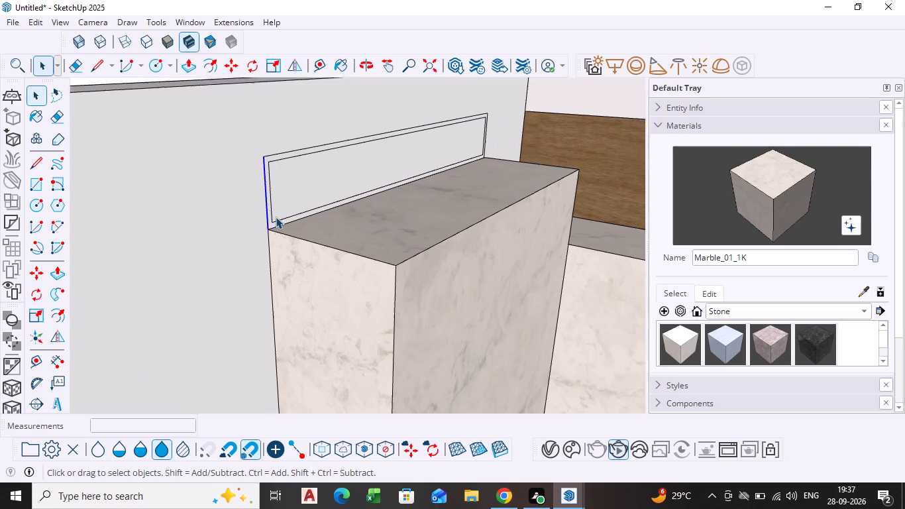
scroll(269, 214, "up", 4)
left_click(268, 210)
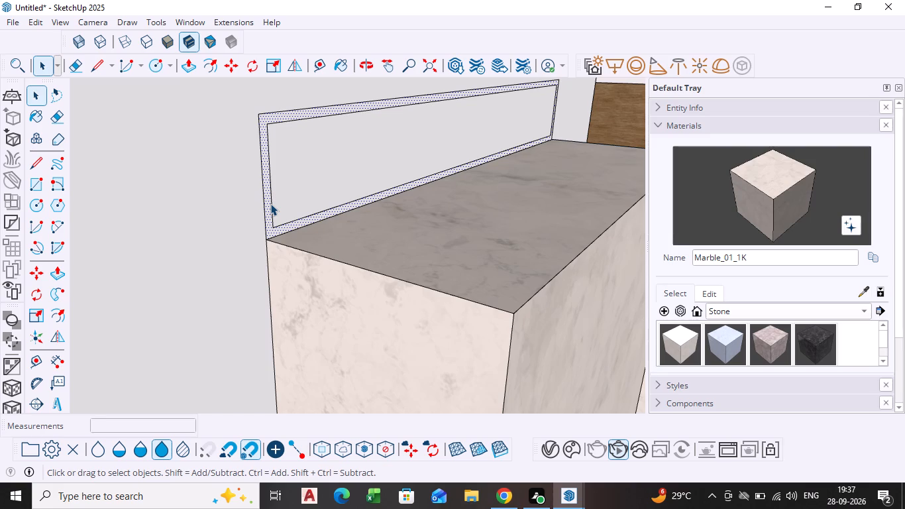
key("p")
left_click(268, 201)
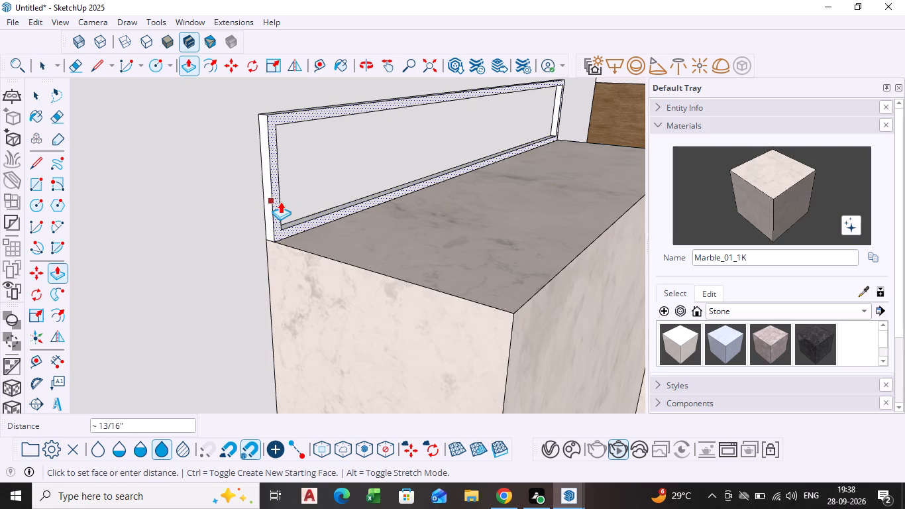
key("Escape")
scroll(278, 199, "up", 6)
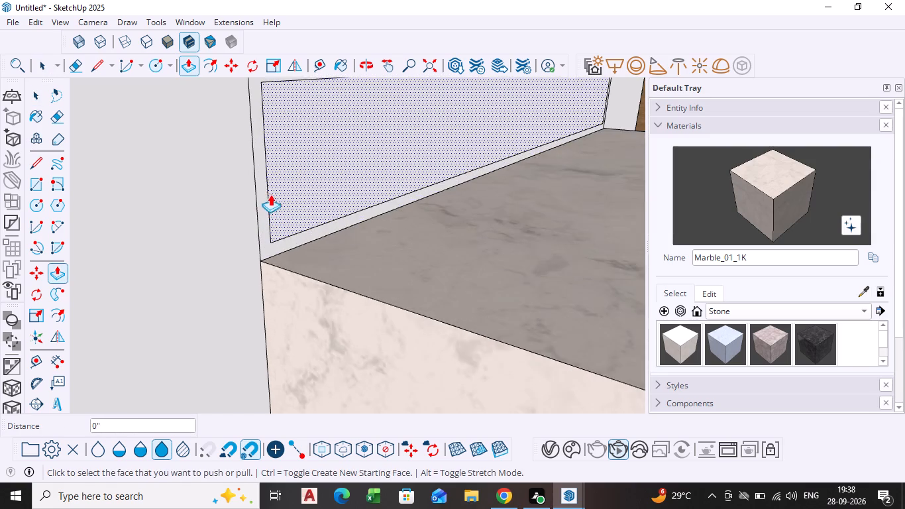
scroll(270, 194, "up", 2)
left_click(262, 193)
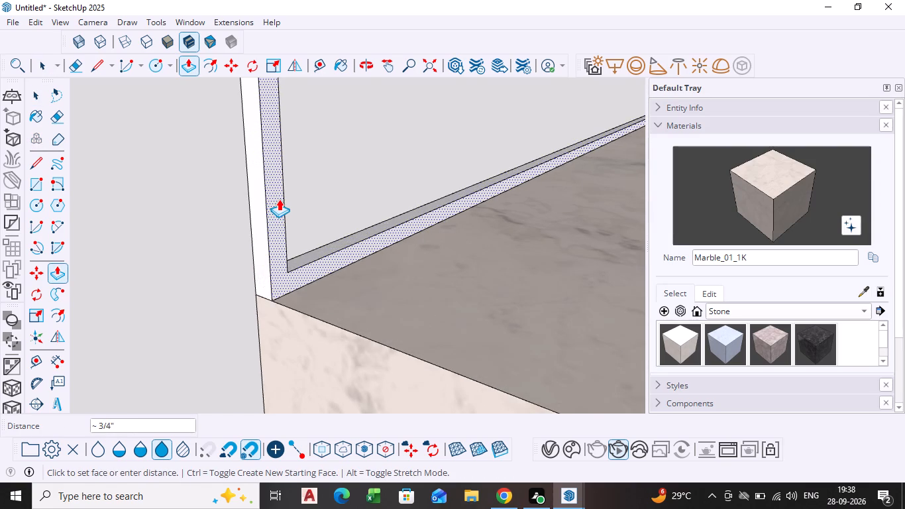
scroll(279, 199, "down", 9)
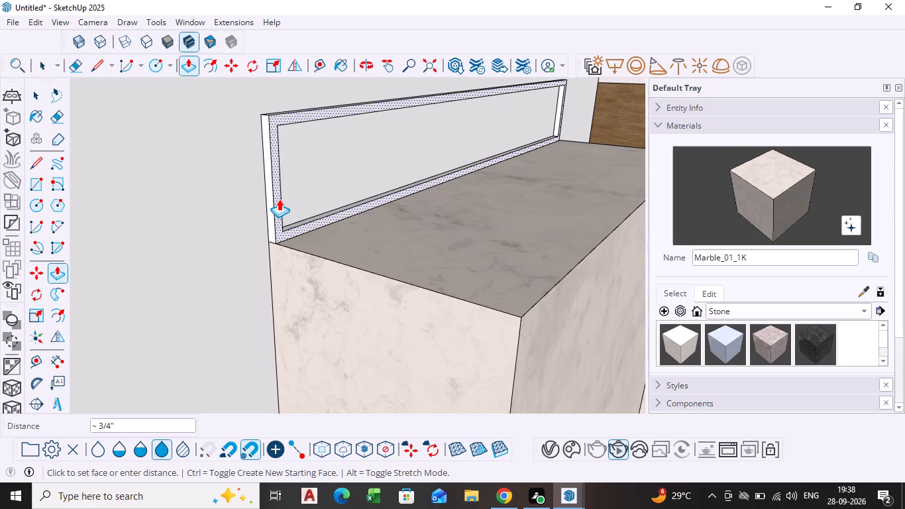
left_click(280, 199)
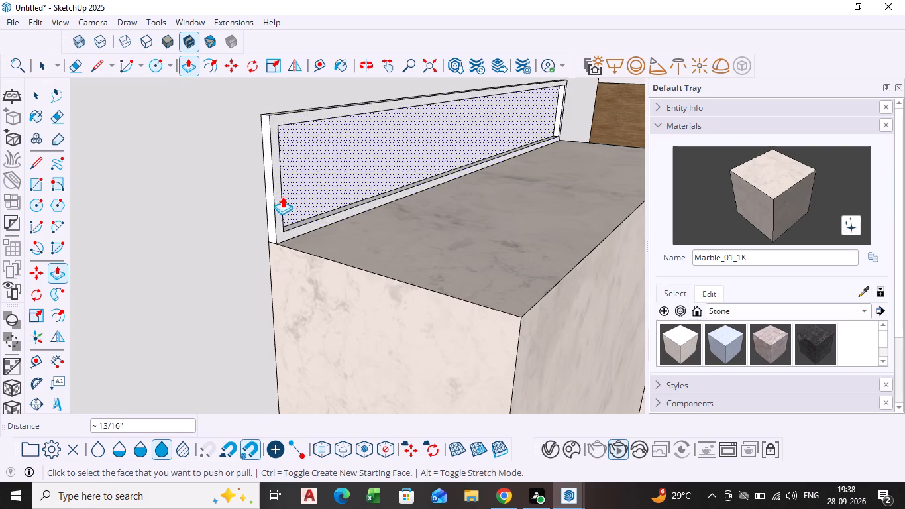
key("space")
scroll(340, 294, "down", 15)
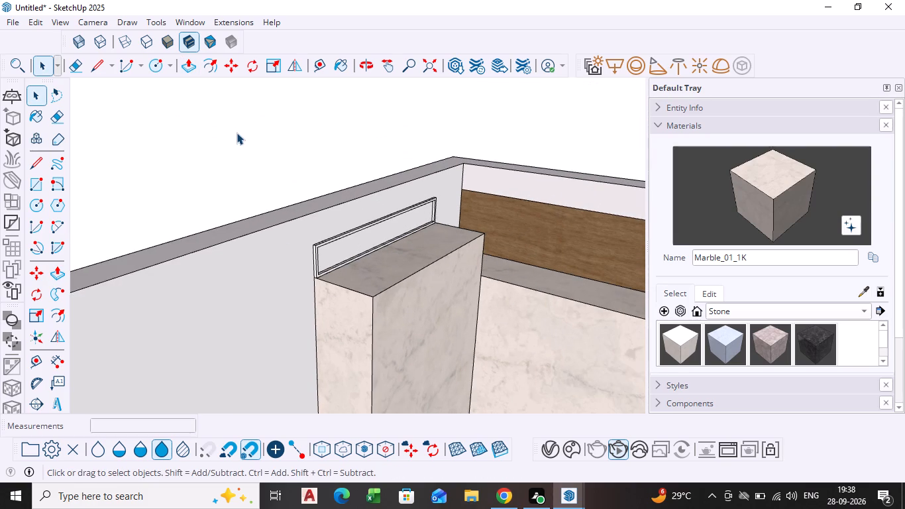
key("space")
left_click(237, 133)
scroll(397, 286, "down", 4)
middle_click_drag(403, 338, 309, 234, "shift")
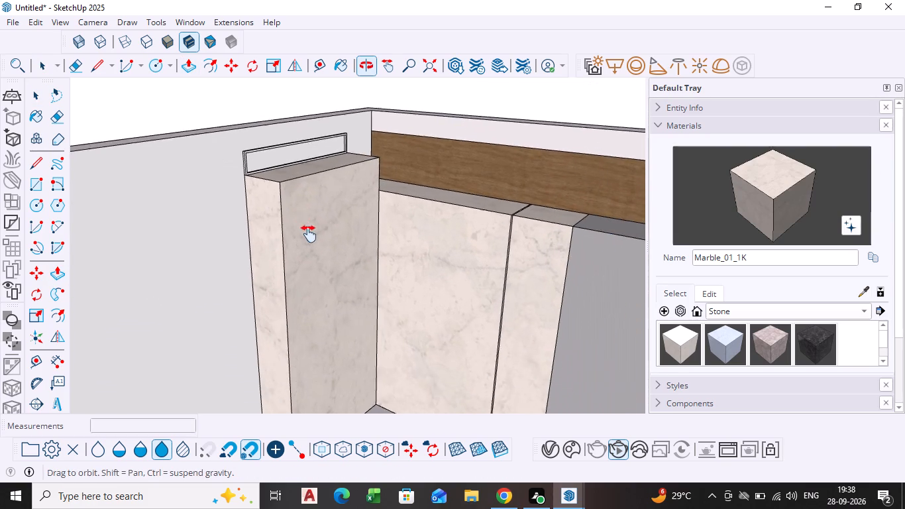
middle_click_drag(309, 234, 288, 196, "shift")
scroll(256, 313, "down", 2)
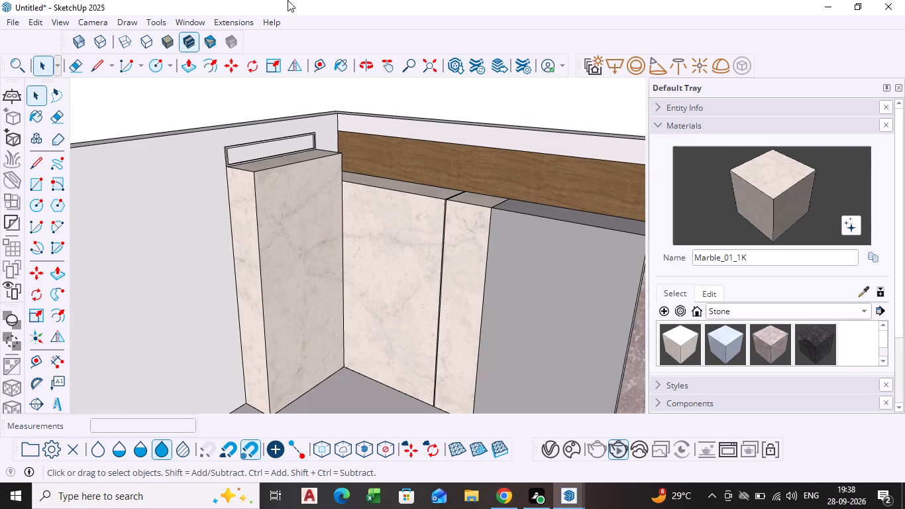
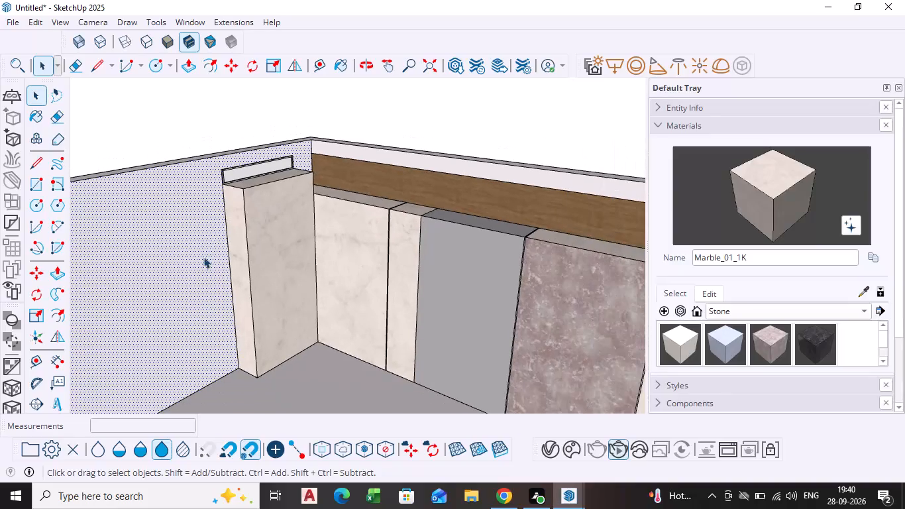
Draw a tall rectangle about 1' 11" by 10' 3" on the plain grey wall beside the marble column, reaching the floor.
middle_click_drag(197, 272, 211, 232, "shift")
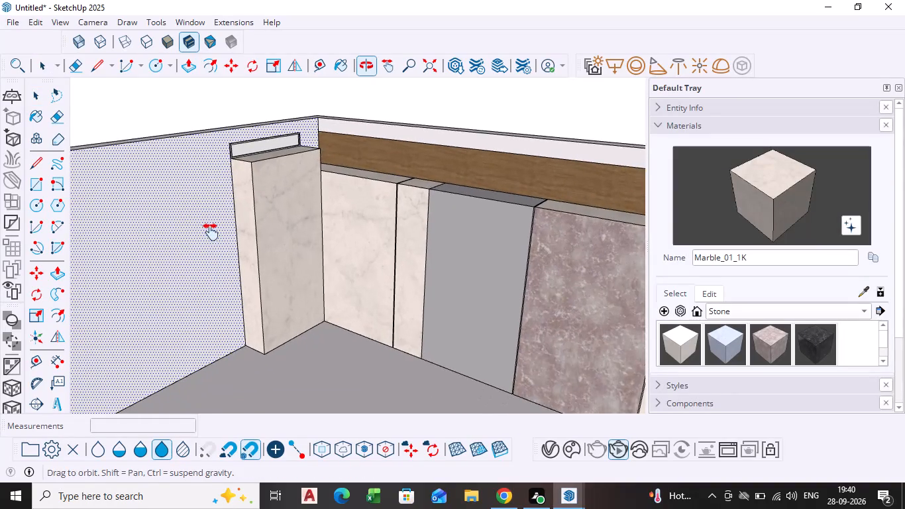
middle_click_drag(211, 232, 215, 226, "shift")
left_click(165, 93)
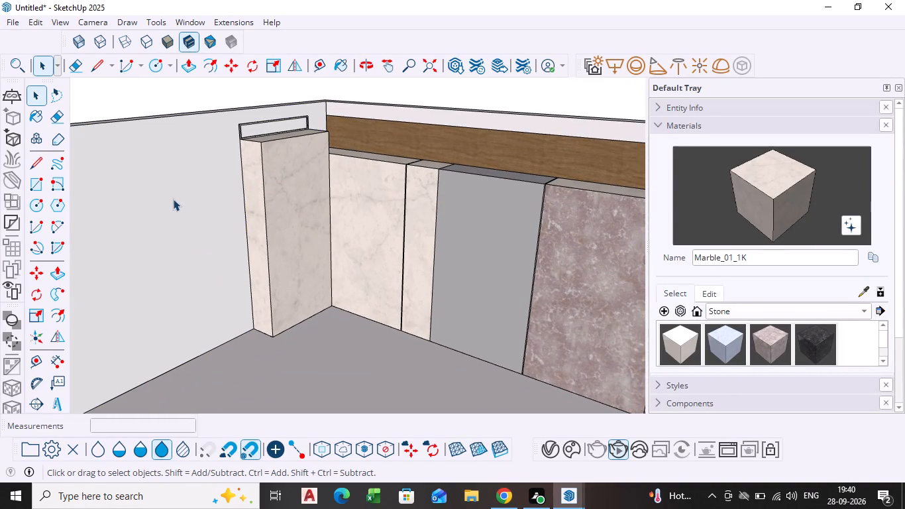
left_click(33, 190)
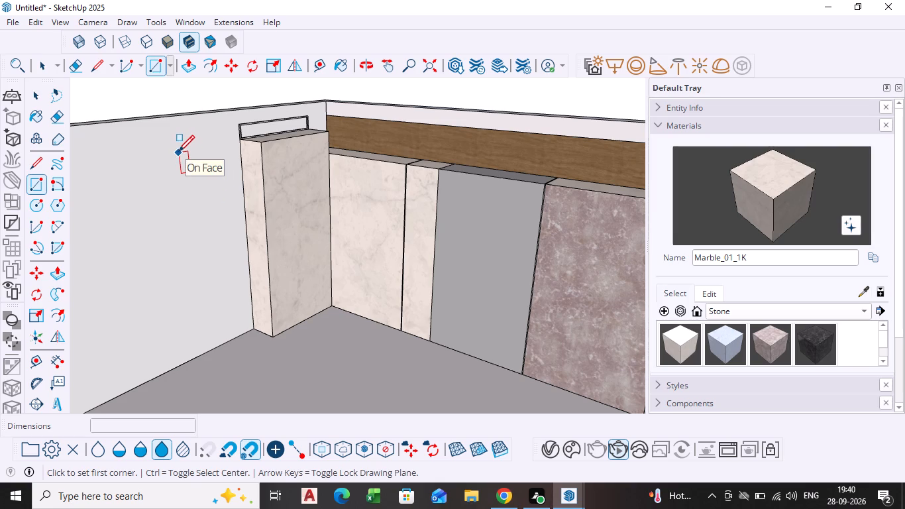
left_click(171, 158)
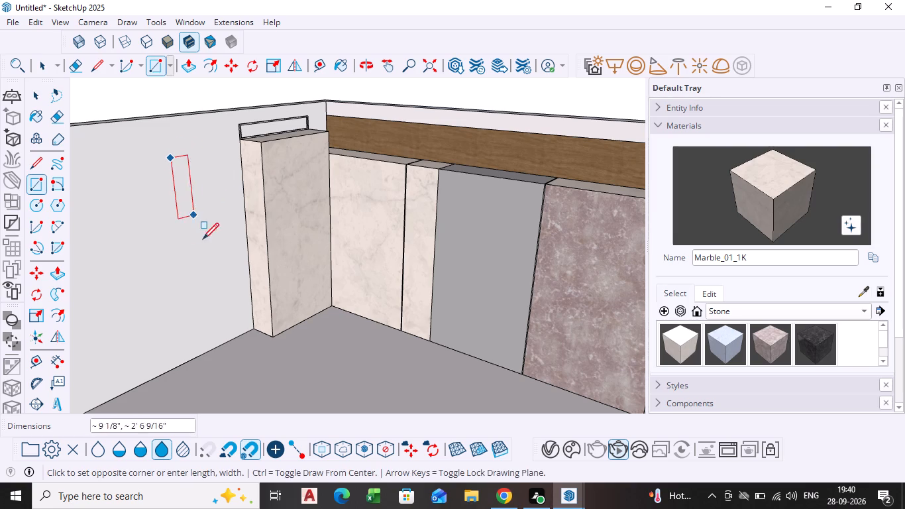
left_click(225, 343)
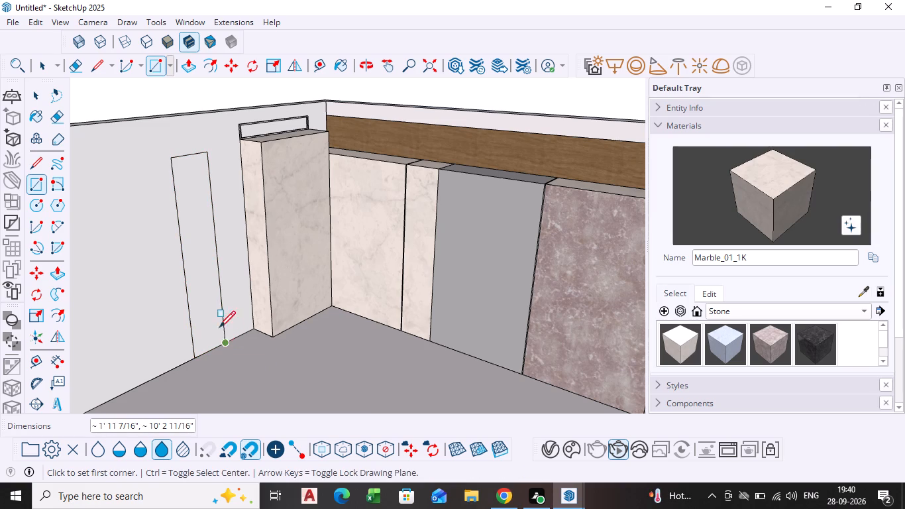
key("space")
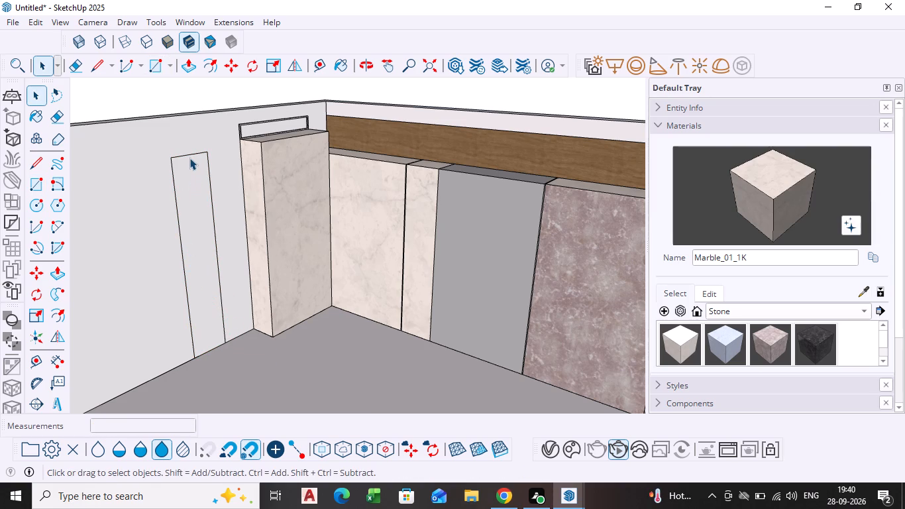
Move the top edge of the wall rectangle up by about 7".
left_click(189, 154)
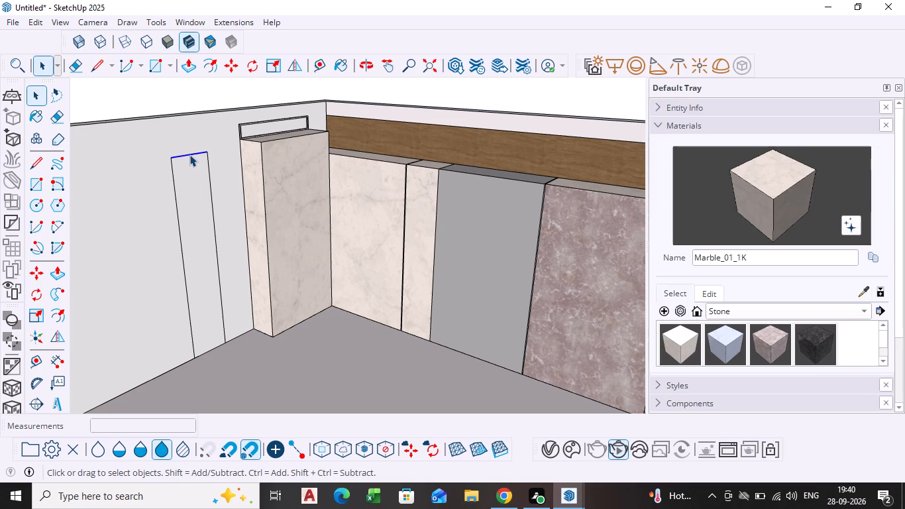
key("m")
left_click(189, 154)
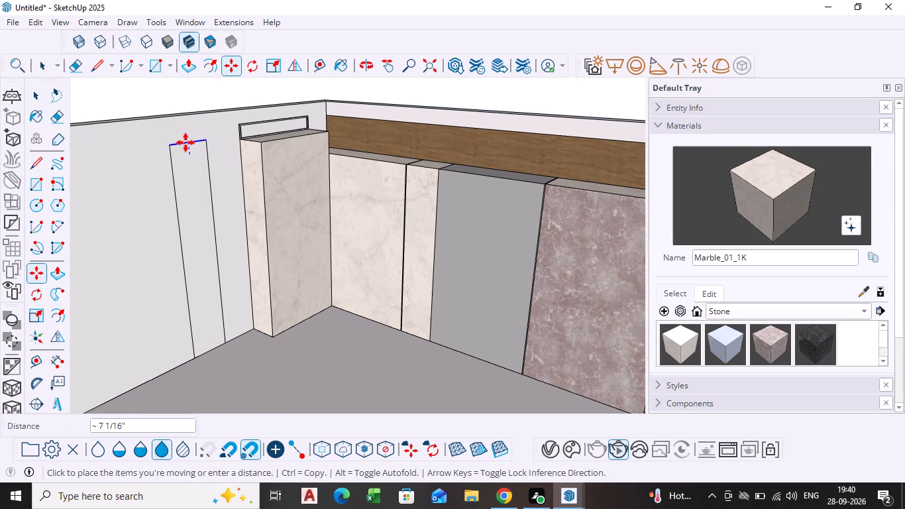
left_click(186, 142)
key("space")
Offset the wall rectangle's outline inward by about 1 9/16" to form a narrow border.
left_click(196, 196)
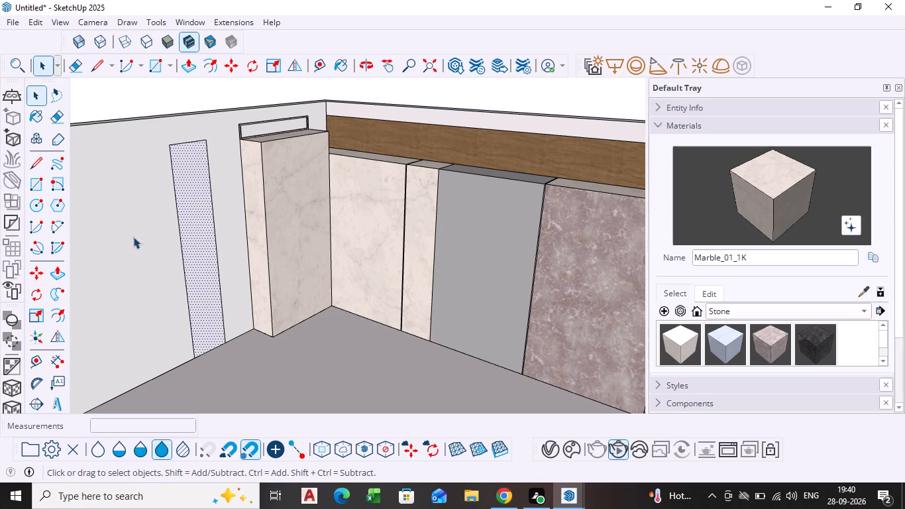
left_click(52, 310)
left_click(180, 251)
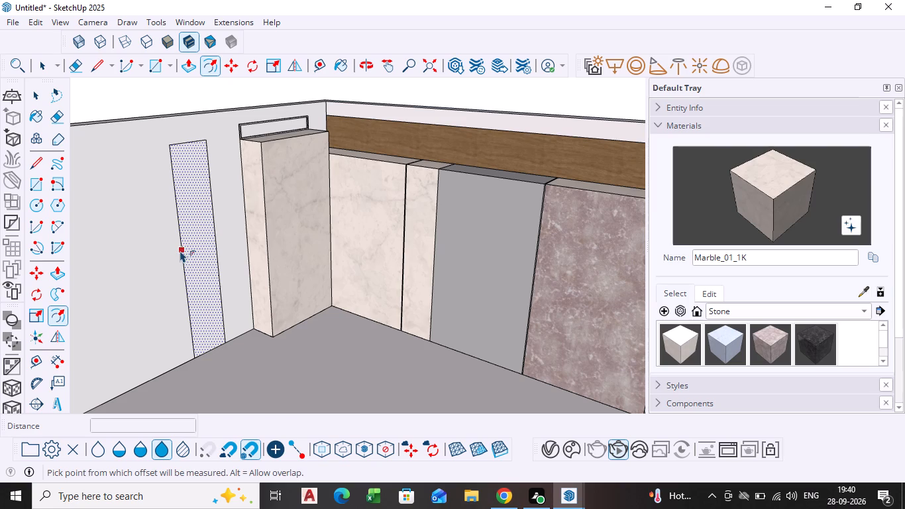
scroll(186, 245, "up", 6)
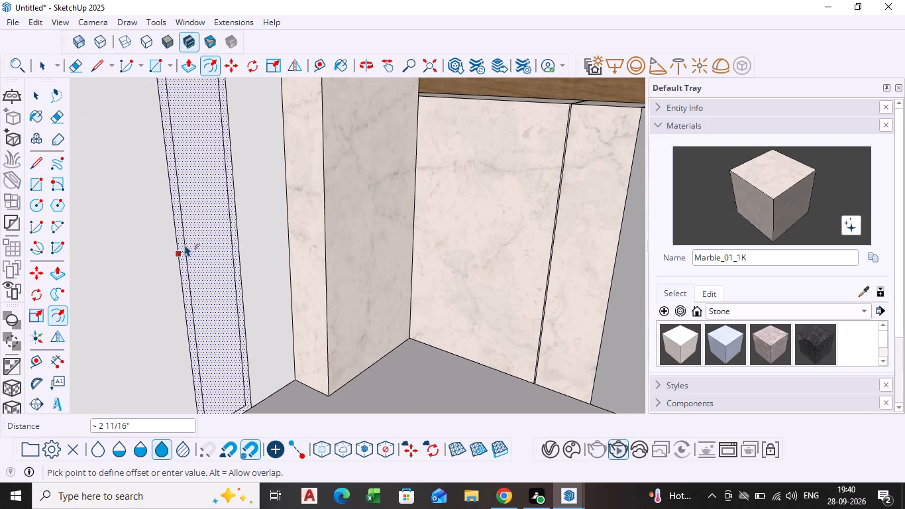
left_click(181, 238)
key("space")
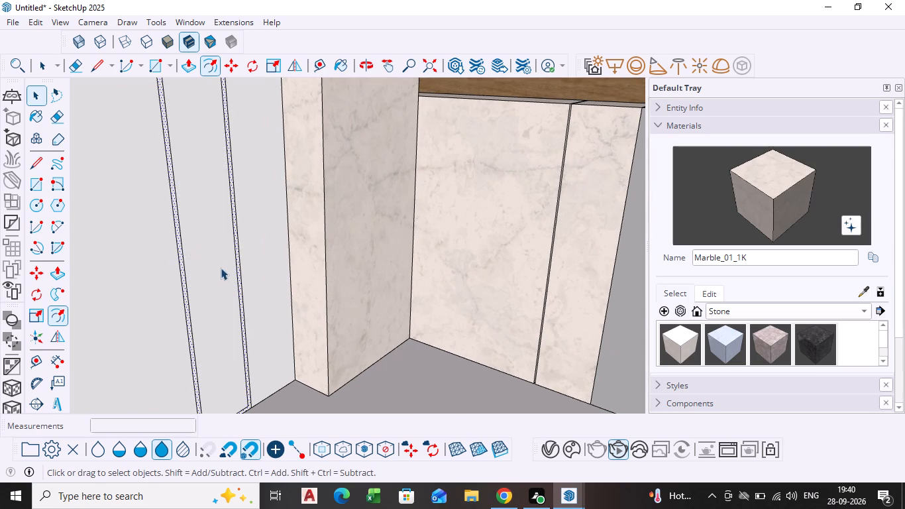
Draw short lines from both inner top corners of the border up to its outer top edge.
scroll(228, 314, "down", 3)
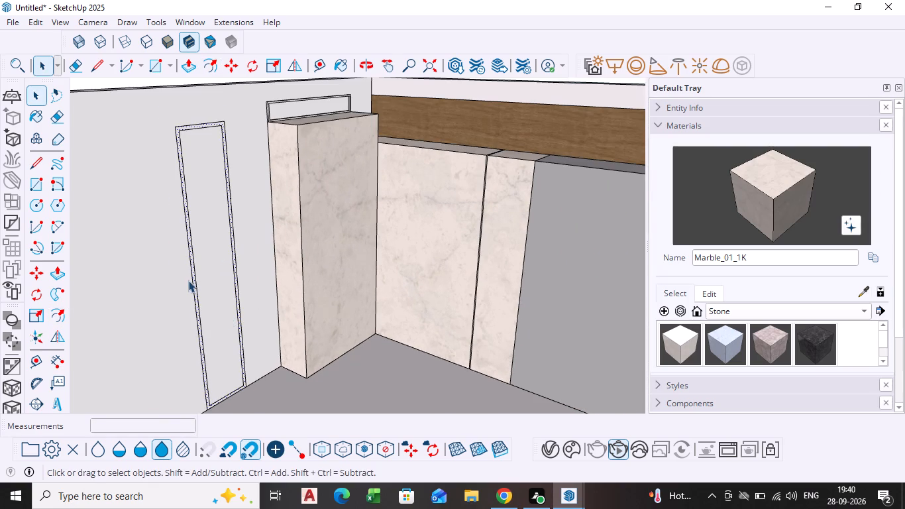
scroll(193, 280, "down", 1)
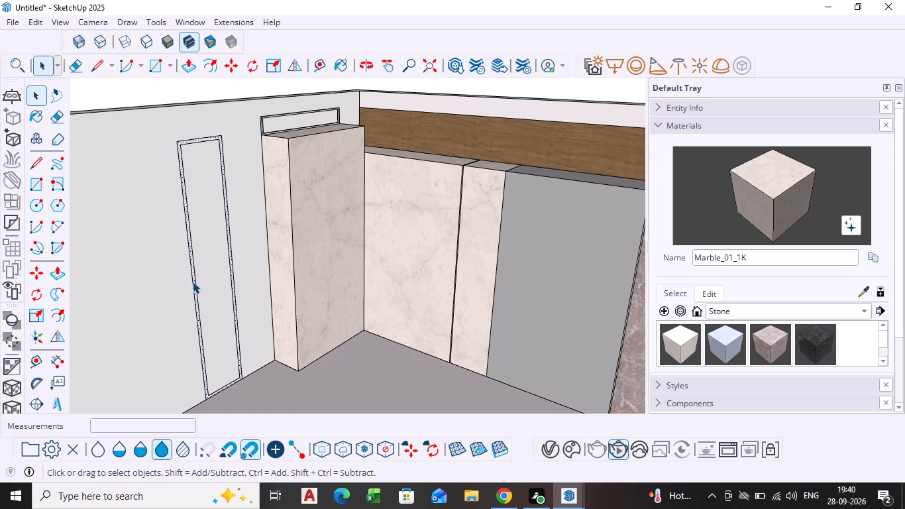
scroll(195, 279, "up", 2)
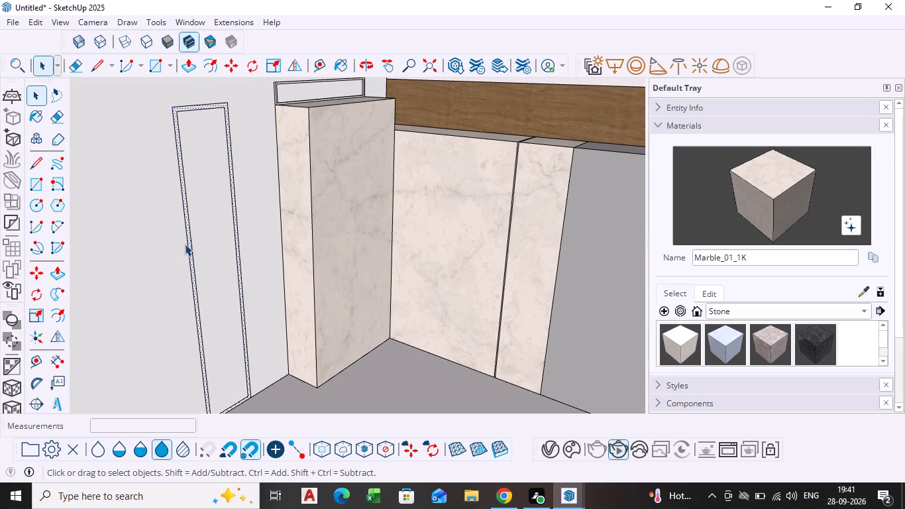
middle_click_drag(185, 245, 185, 288, "shift")
scroll(180, 158, "up", 7)
key("space")
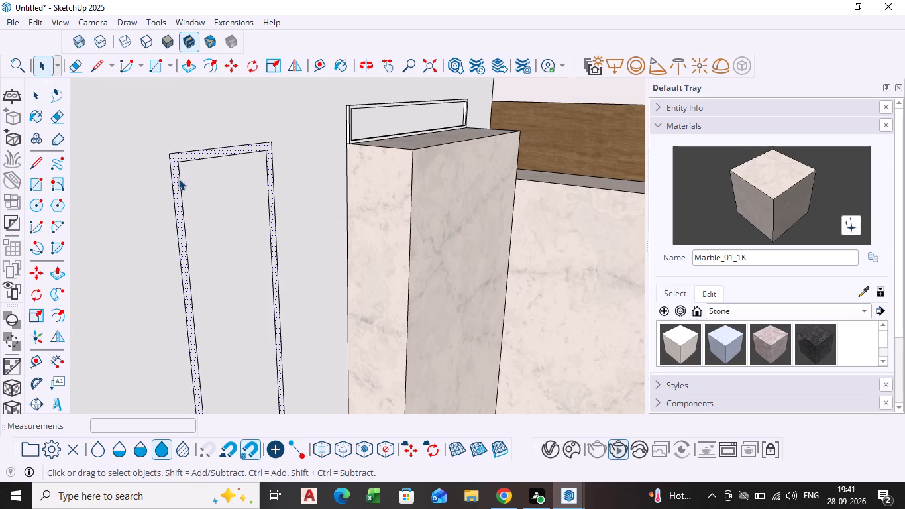
key("l")
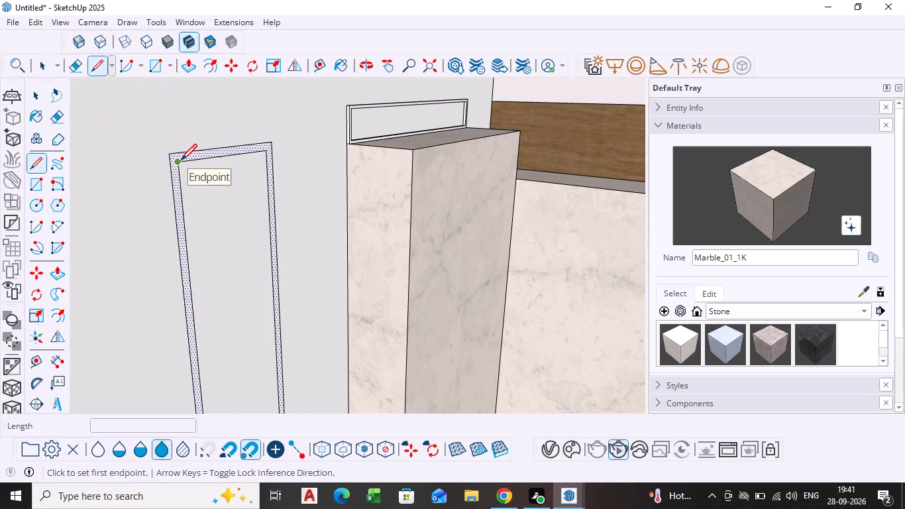
left_click(181, 162)
left_click(178, 154)
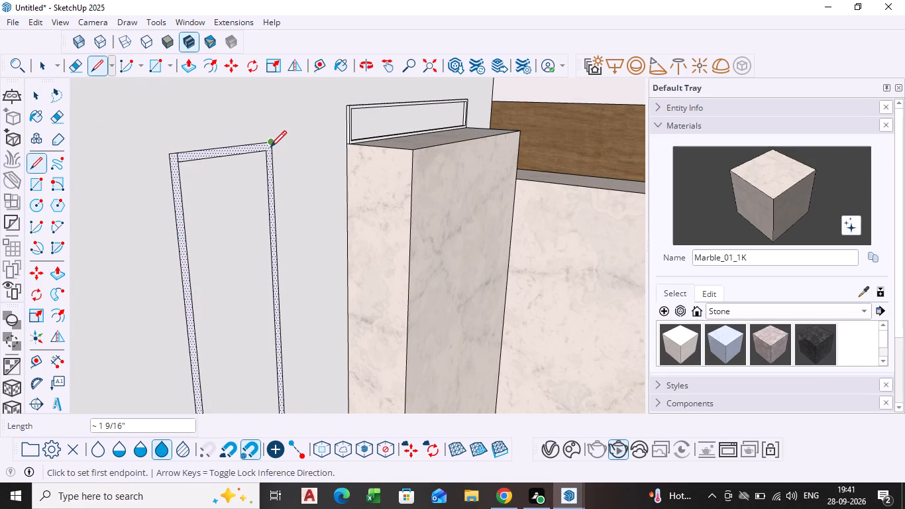
left_click(266, 153)
left_click(261, 142)
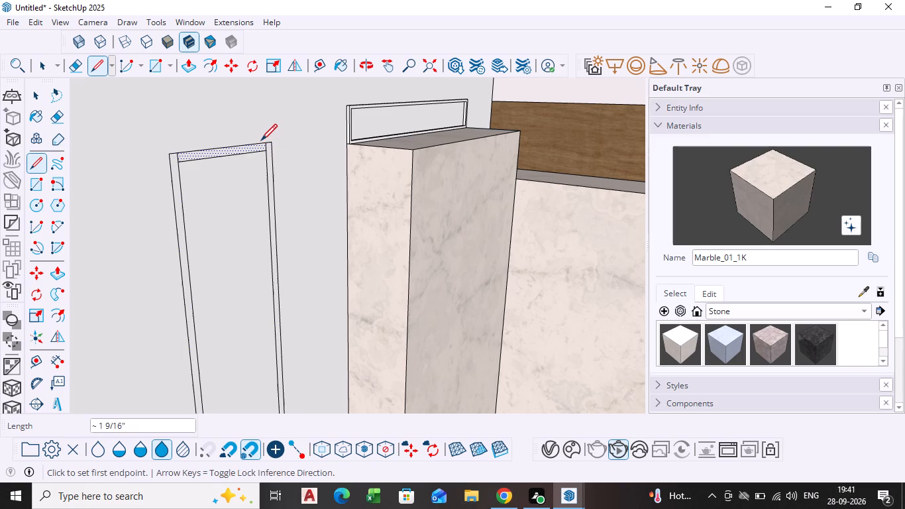
key("space")
Delete the inner and outer top edges between the two vertical strips.
left_click(246, 152)
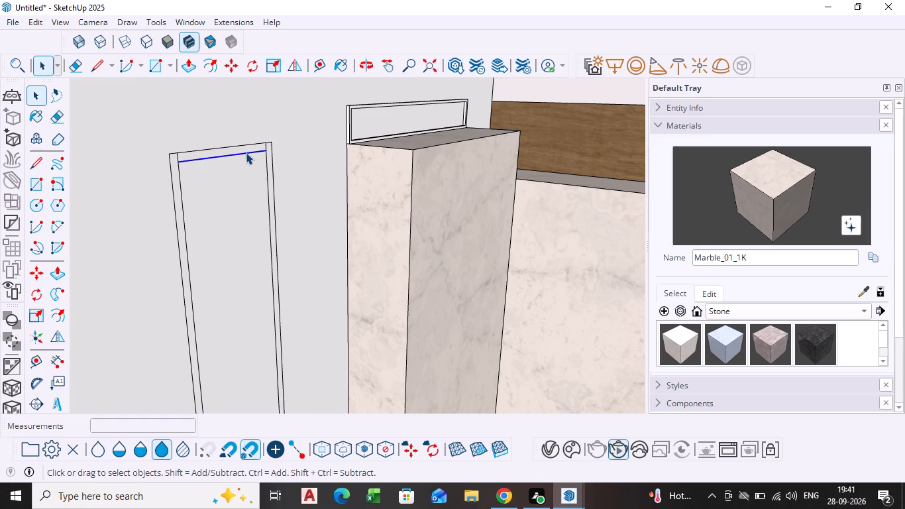
key("Delete")
left_click(234, 146)
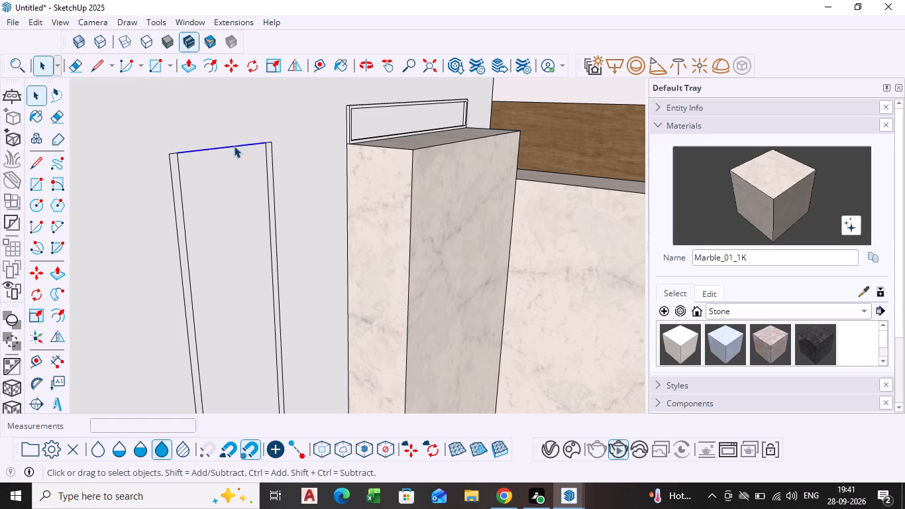
key("Delete")
Draw short lines from both inner bottom corners of the border down to the floor edge.
scroll(223, 221, "down", 6)
middle_click_drag(235, 358, 204, 223, "shift")
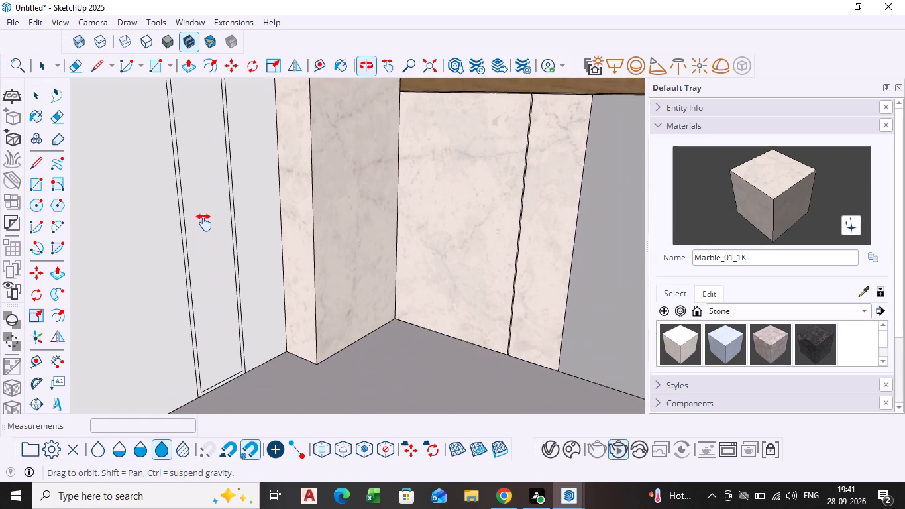
middle_click_drag(204, 223, 207, 229, "shift")
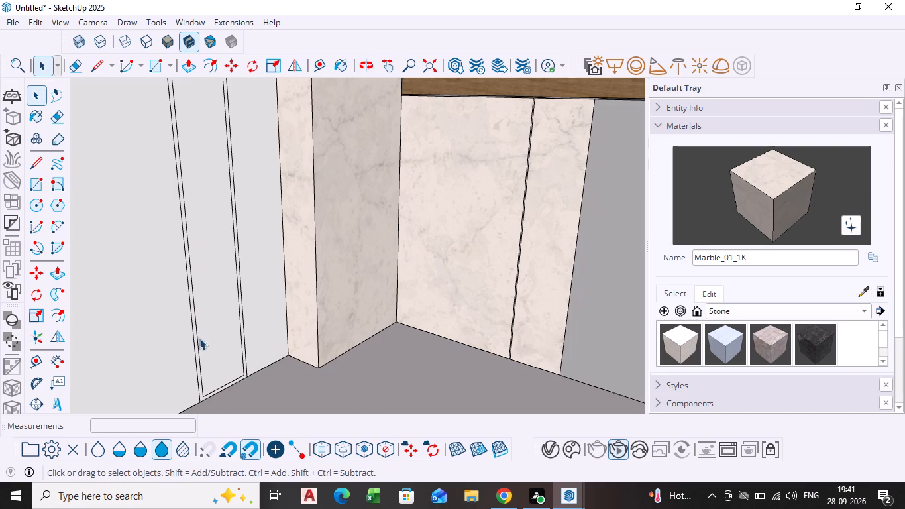
scroll(210, 357, "up", 3)
key("l")
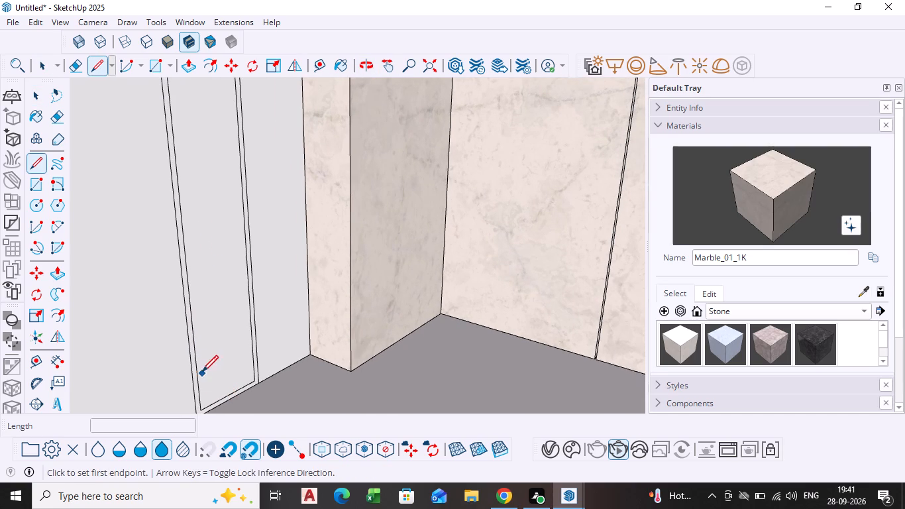
middle_click_drag(202, 373, 192, 335, "shift")
scroll(201, 372, "up", 7)
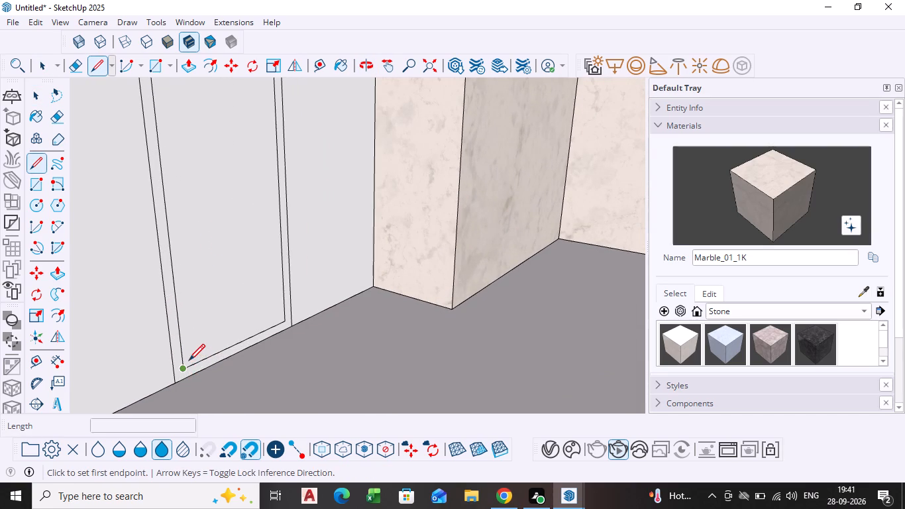
left_click(188, 362)
left_click(187, 378)
left_click_drag(285, 320, 286, 326)
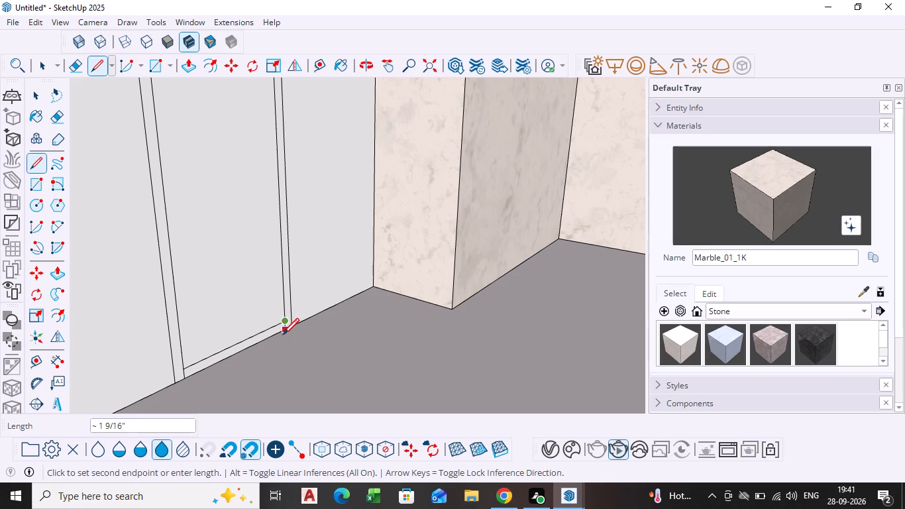
scroll(289, 331, "up", 7)
left_click(278, 331)
key("space")
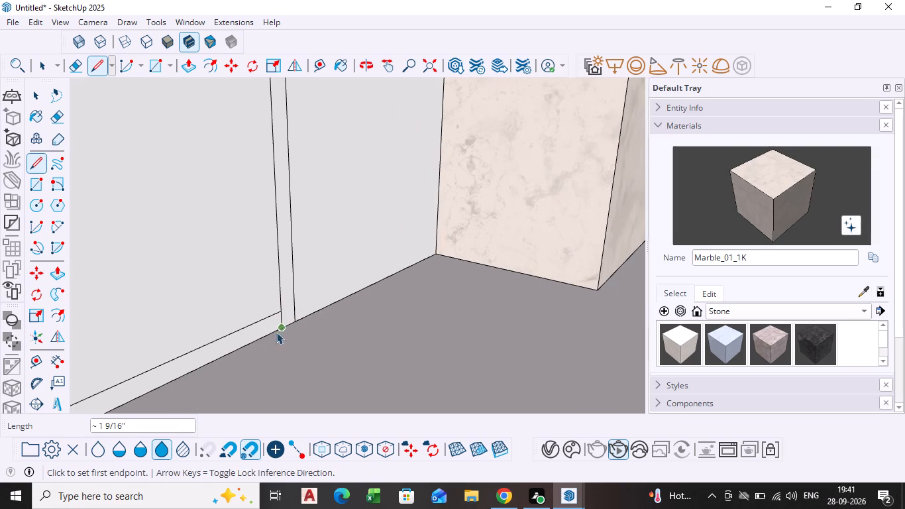
Delete the border's inner bottom edge, leaving only the two vertical strips at the floor.
left_click(247, 325)
key("Delete")
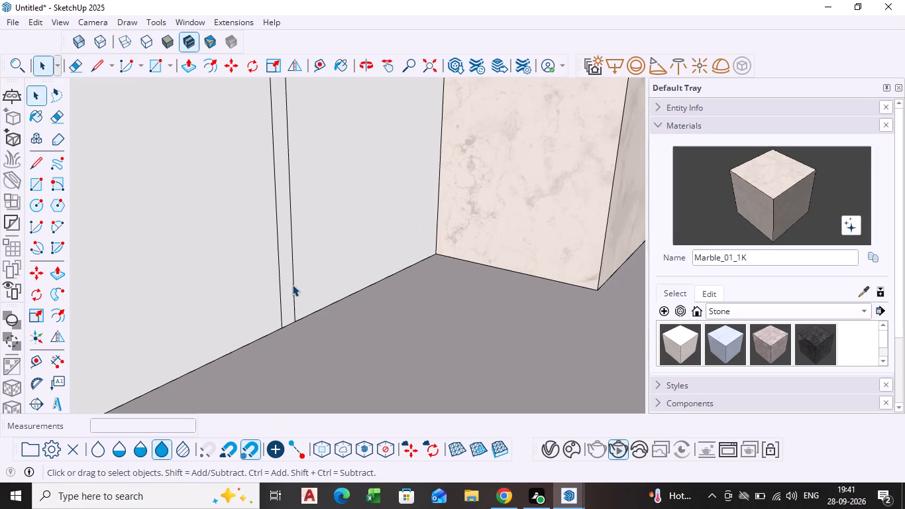
Pull the vertical strip nearest the marble column out from the wall by about 3/8".
left_click(286, 285)
key("p")
left_click(286, 285)
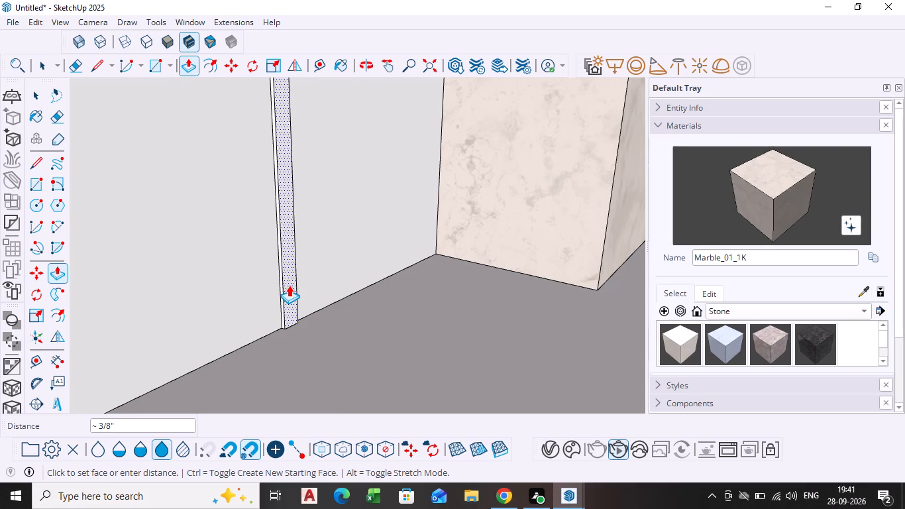
scroll(289, 285, "down", 10)
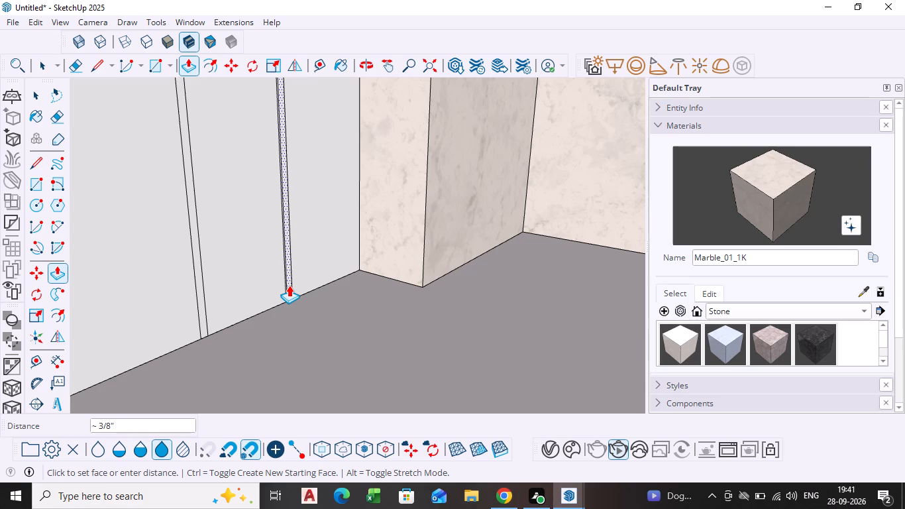
left_click(289, 285)
Pull the other vertical strip out from the wall by the same distance, about 3/8".
scroll(205, 317, "up", 3)
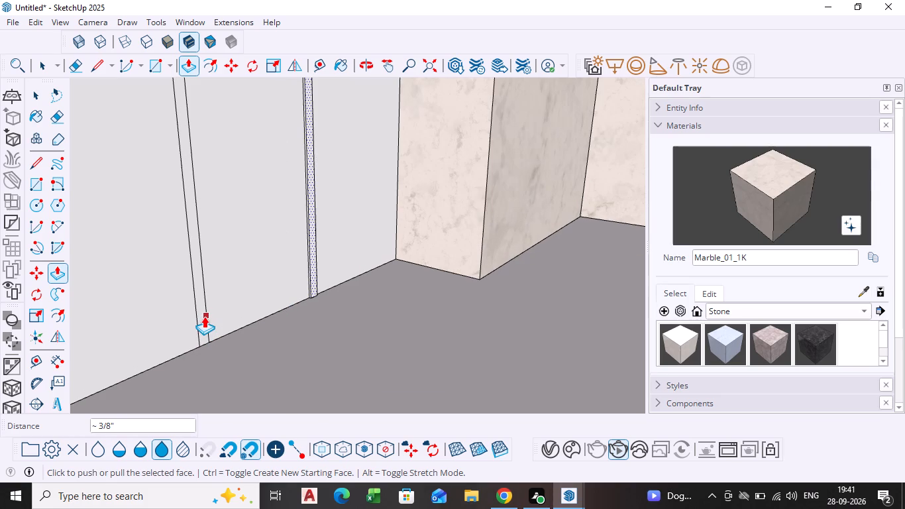
key("space")
left_click(203, 315)
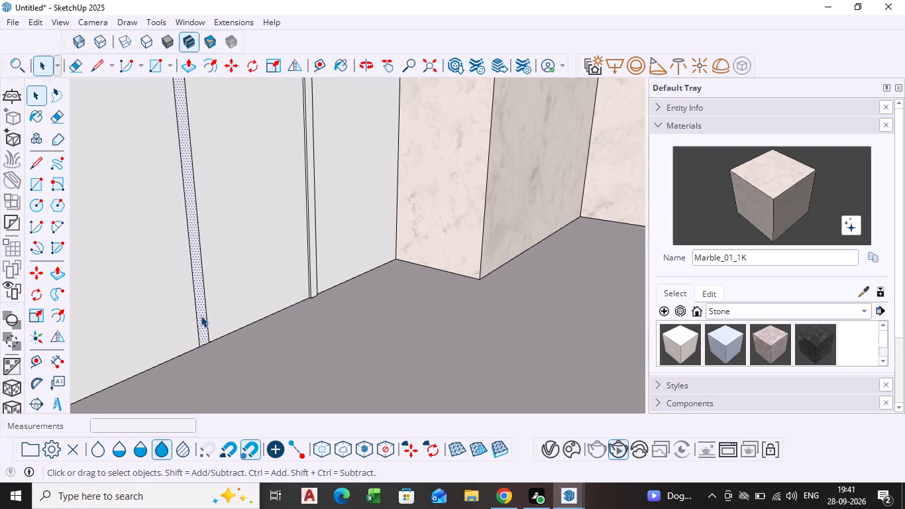
key("p")
double_click(201, 315)
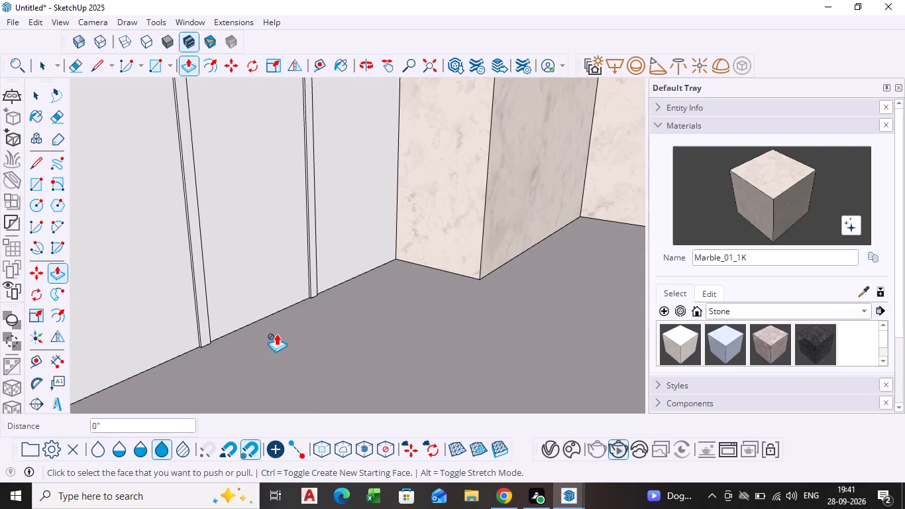
key("space")
scroll(281, 333, "down", 20)
scroll(281, 333, "down", 3)
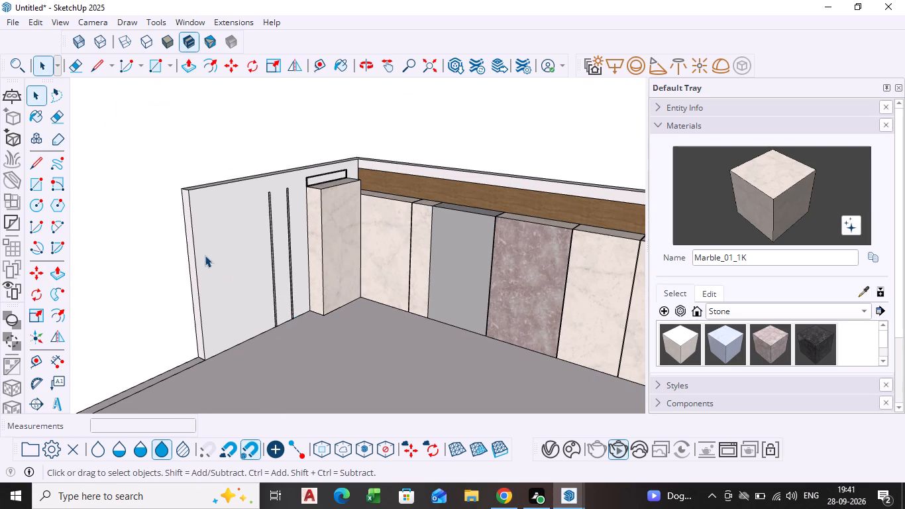
Undo the pulls of both vertical strips beside the marble column.
key("space")
left_click(146, 250)
scroll(265, 276, "up", 7)
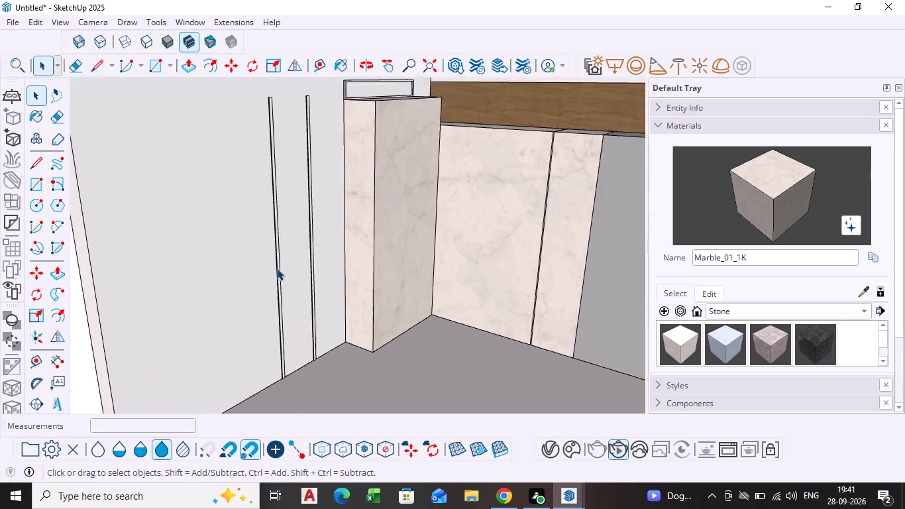
scroll(277, 268, "up", 7)
scroll(301, 317, "up", 4)
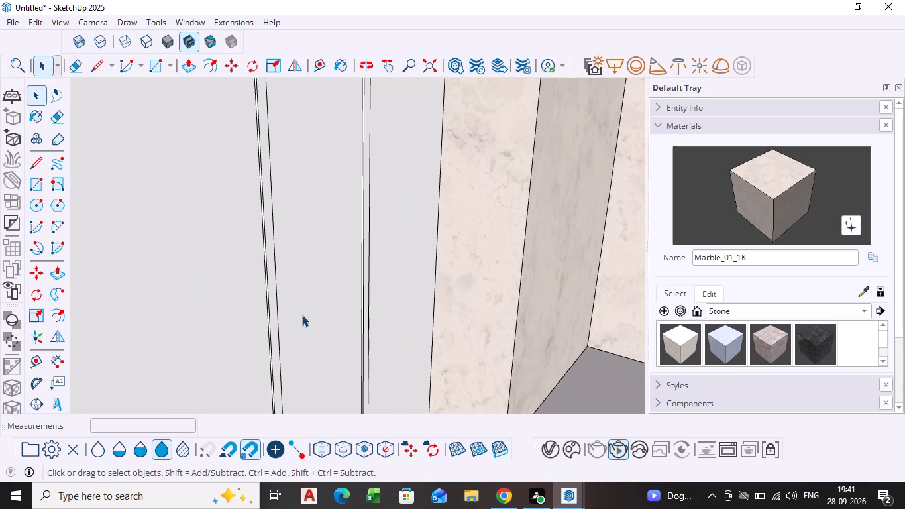
key("ctrl+z")
key("ctrl+z")
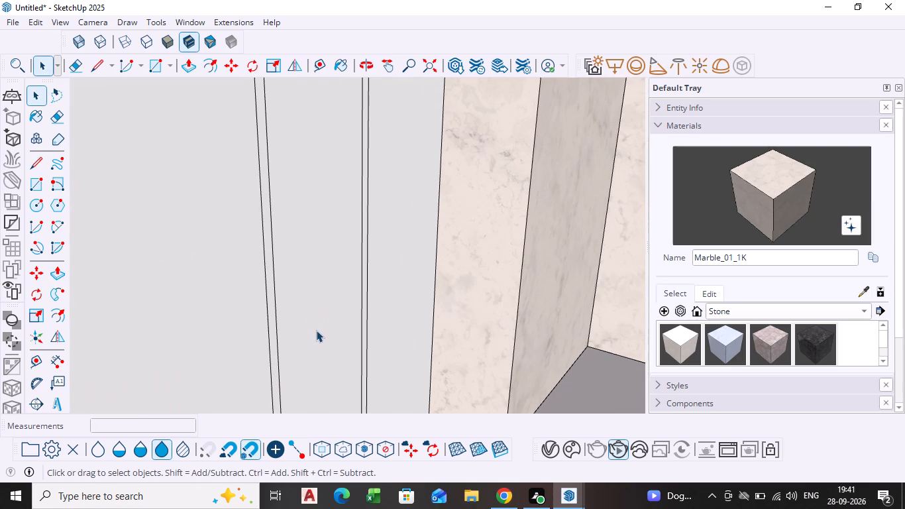
Narrow the strip farther from the marble column by moving its outer long edge inward about 3/4".
middle_click_drag(309, 332, 254, 300, "shift")
scroll(225, 332, "up", 4)
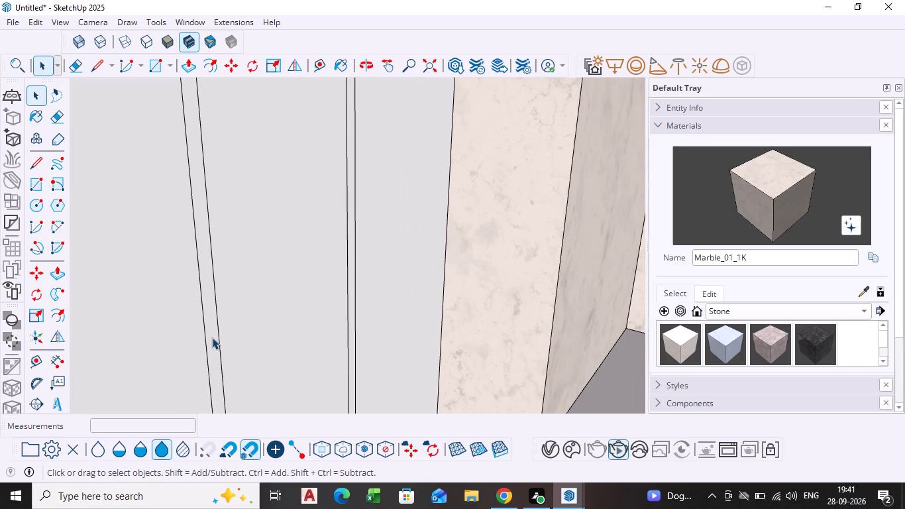
left_click(206, 341)
key("m")
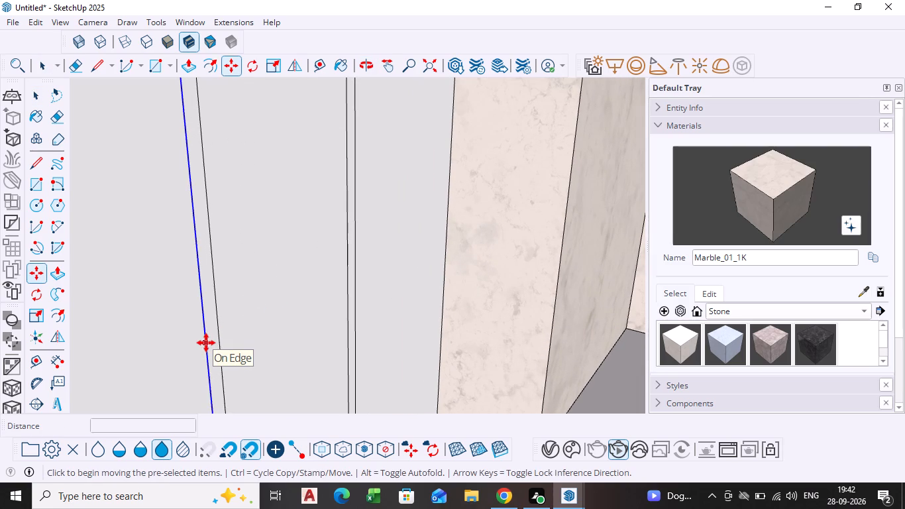
left_click(206, 342)
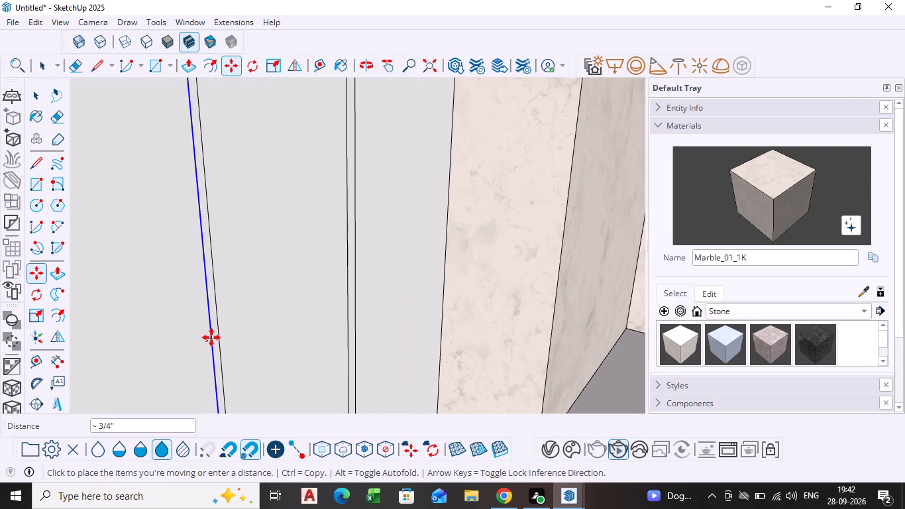
left_click(212, 337)
key("space")
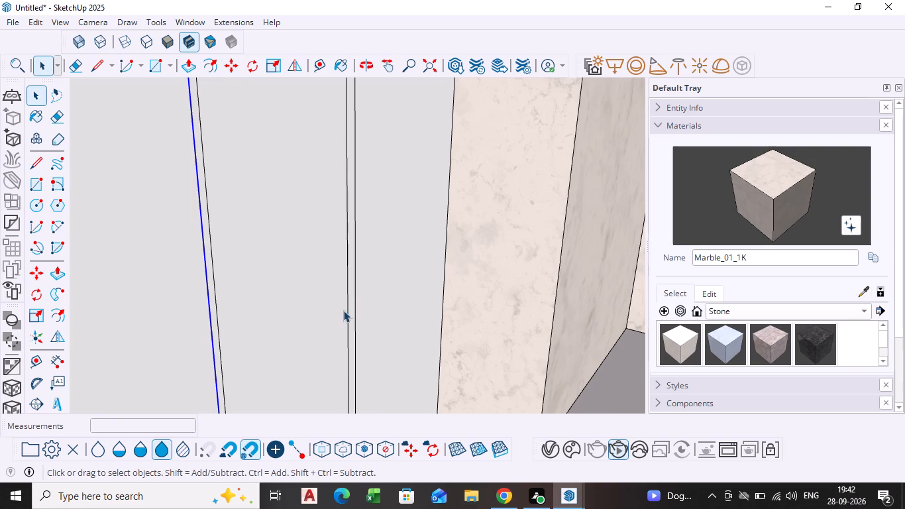
Narrow the strip nearest the marble column by moving its long edge farther from the column inward about 3/4".
left_click(347, 306)
key("m")
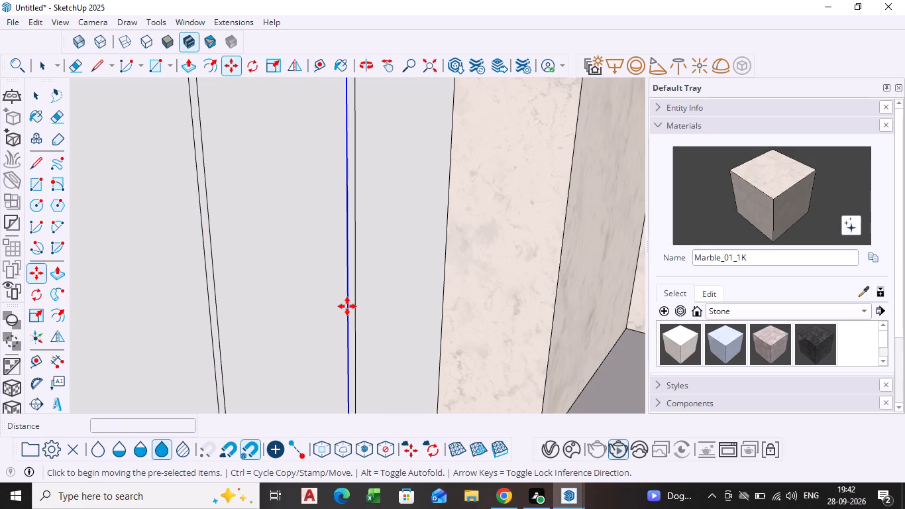
left_click(347, 306)
scroll(351, 302, "up", 3)
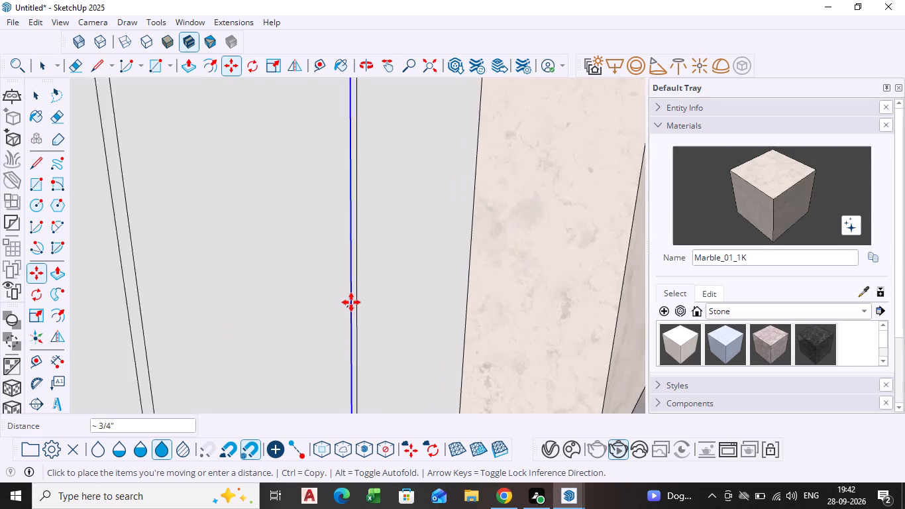
scroll(351, 302, "up", 4)
left_click(349, 302)
scroll(290, 310, "down", 9)
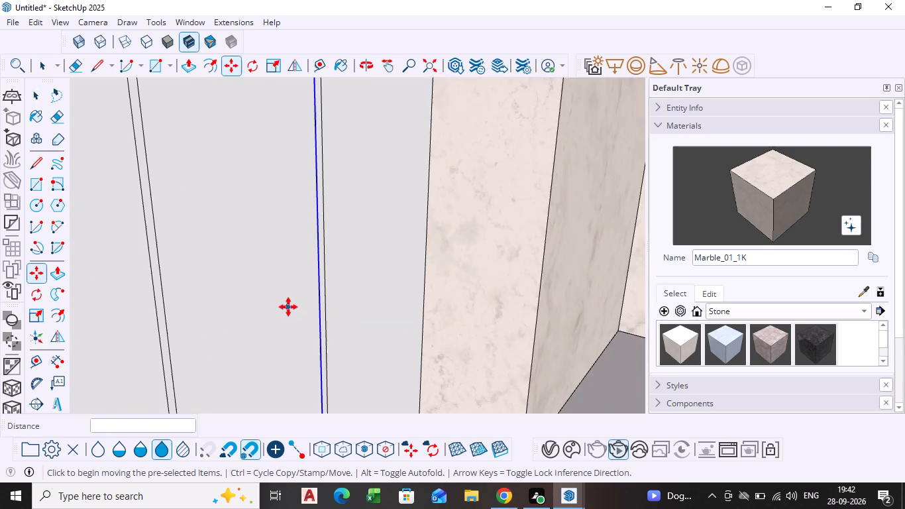
scroll(288, 307, "down", 5)
key("space")
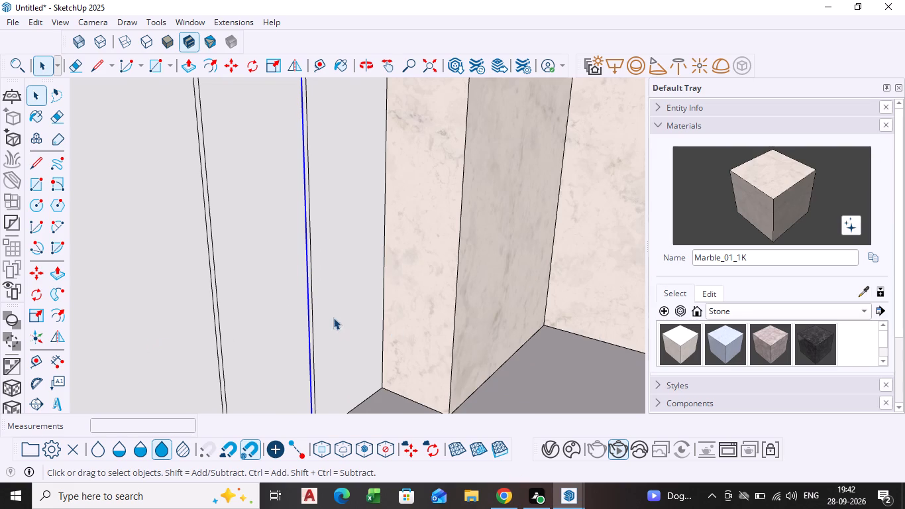
Pull the narrowed strip nearest the marble column out from the wall by about 3/8".
scroll(314, 313, "up", 4)
left_click(307, 312)
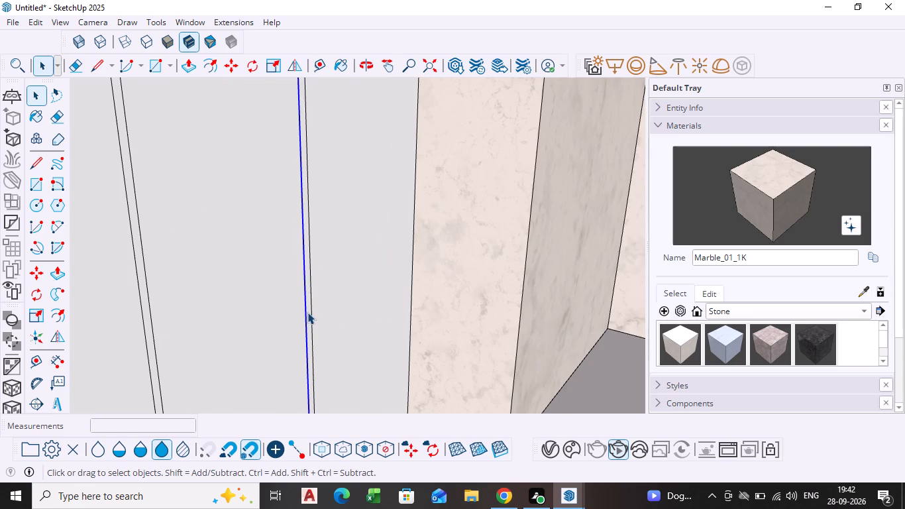
left_click(311, 313)
scroll(311, 313, "up", 4)
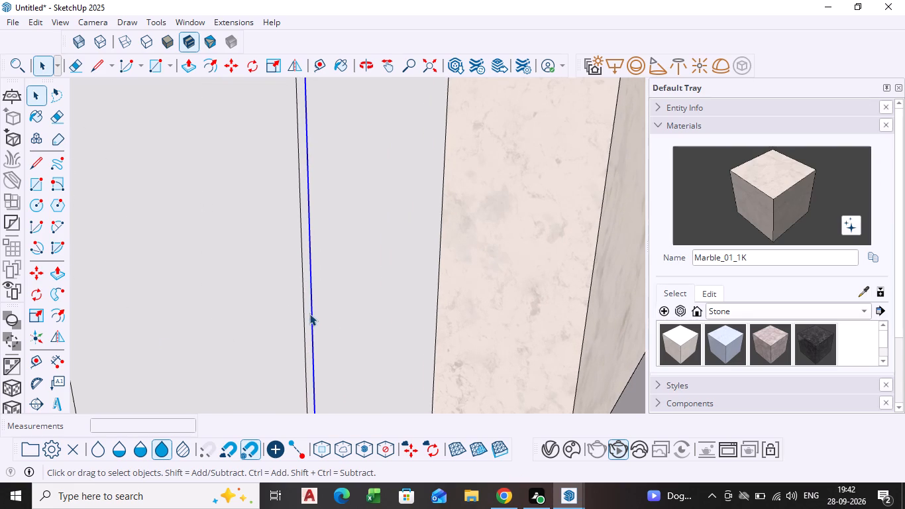
left_click(307, 314)
key("p")
left_click(307, 314)
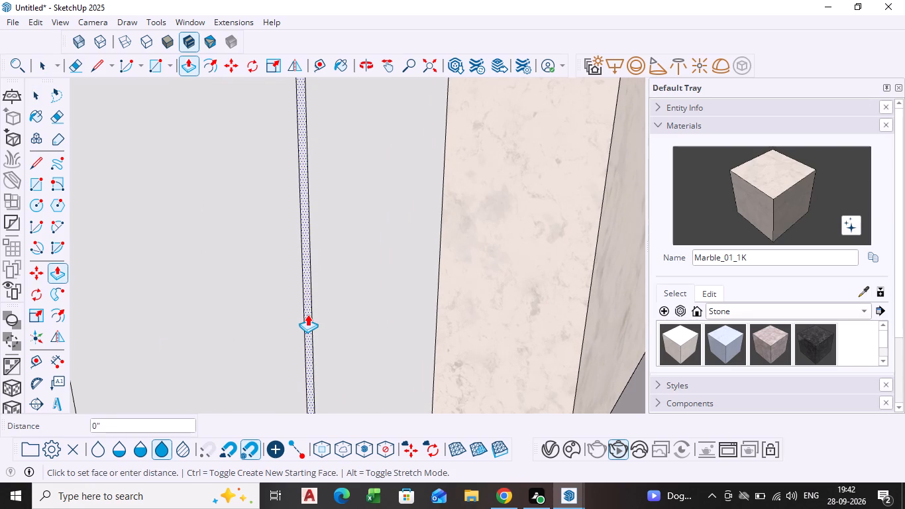
left_click(311, 314)
scroll(226, 310, "down", 5)
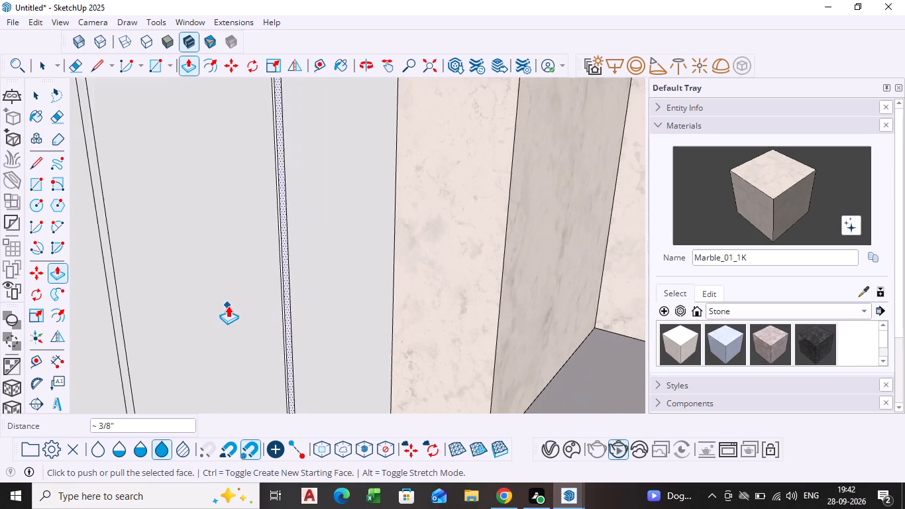
scroll(228, 306, "down", 3)
Pull the other narrowed strip out from the wall to match the first one, about 3/8".
middle_click_drag(229, 305, 262, 298, "shift")
scroll(188, 309, "up", 8)
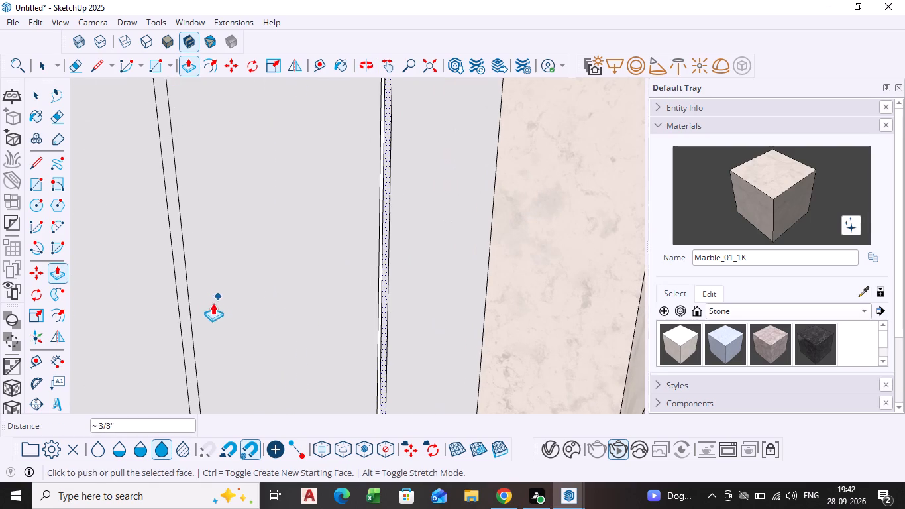
key("space")
left_click(185, 320)
key("p")
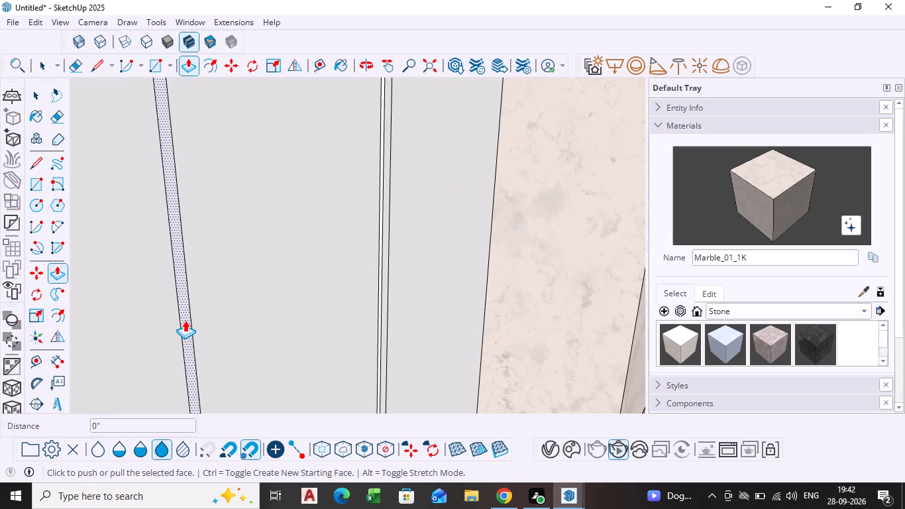
left_click(185, 320)
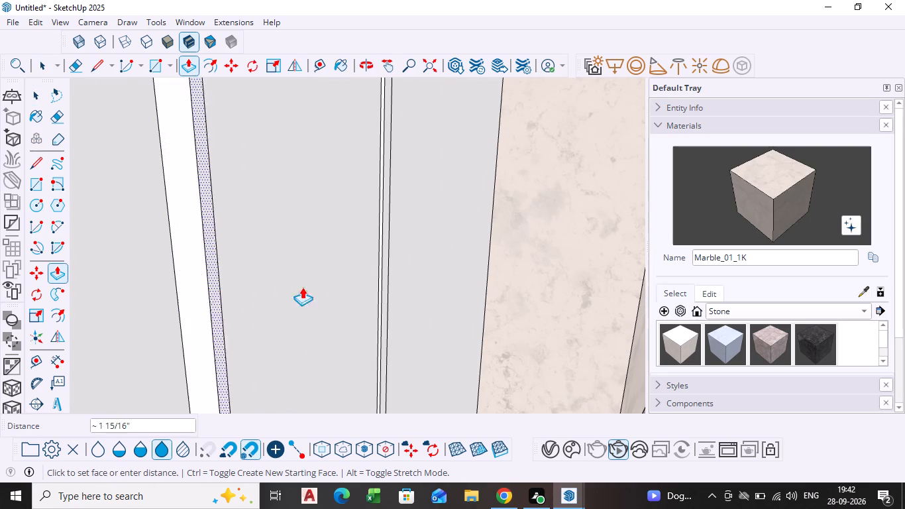
left_click(388, 256)
key("space")
Examine both raised strips on the wall from a distance and close up.
scroll(334, 289, "down", 16)
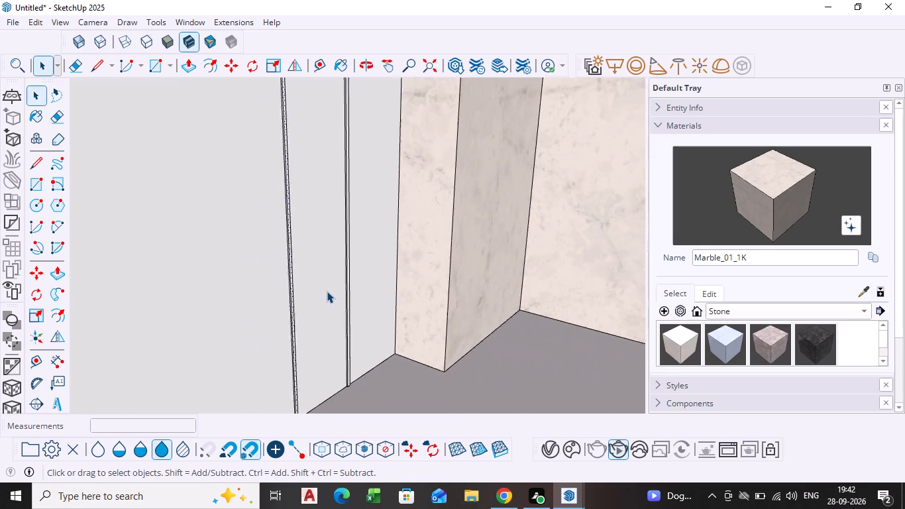
scroll(327, 291, "down", 6)
middle_click_drag(333, 277, 316, 339, "shift")
scroll(317, 334, "down", 1, "shift")
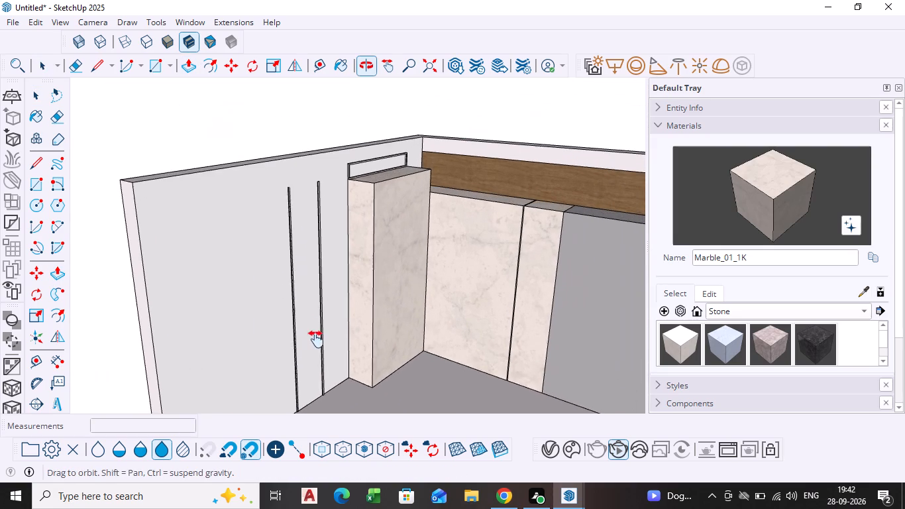
middle_click_drag(316, 339, 315, 339, "shift")
left_click(278, 127)
scroll(307, 321, "up", 1)
middle_click_drag(301, 321, 248, 306)
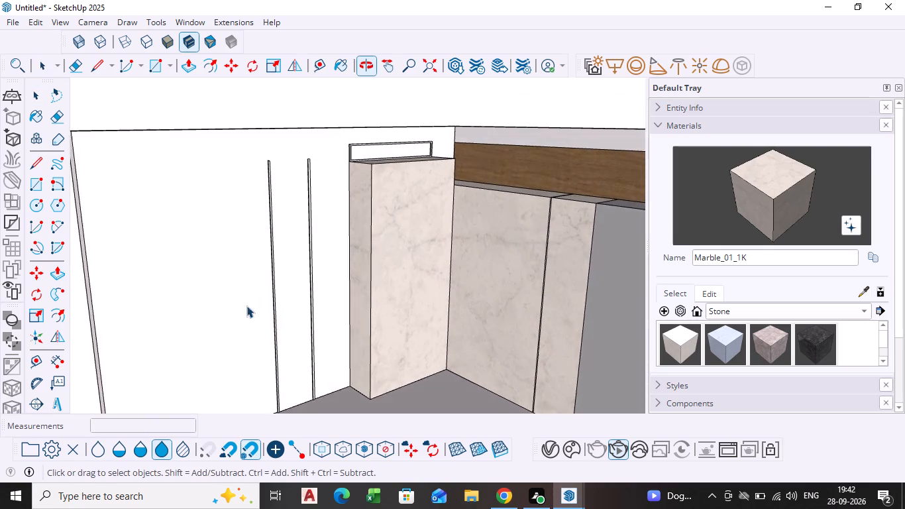
scroll(262, 290, "up", 4)
middle_click_drag(278, 292, 231, 299)
scroll(261, 274, "up", 5)
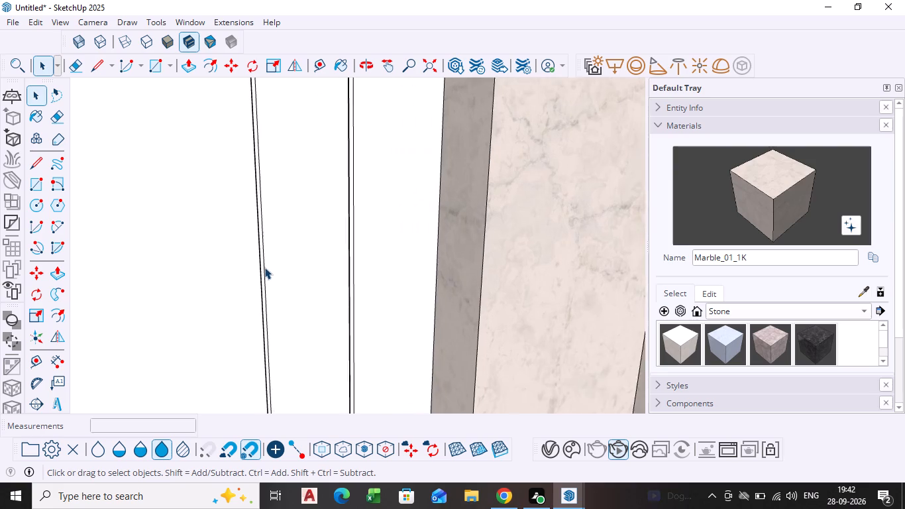
scroll(293, 279, "up", 5)
scroll(297, 265, "down", 3)
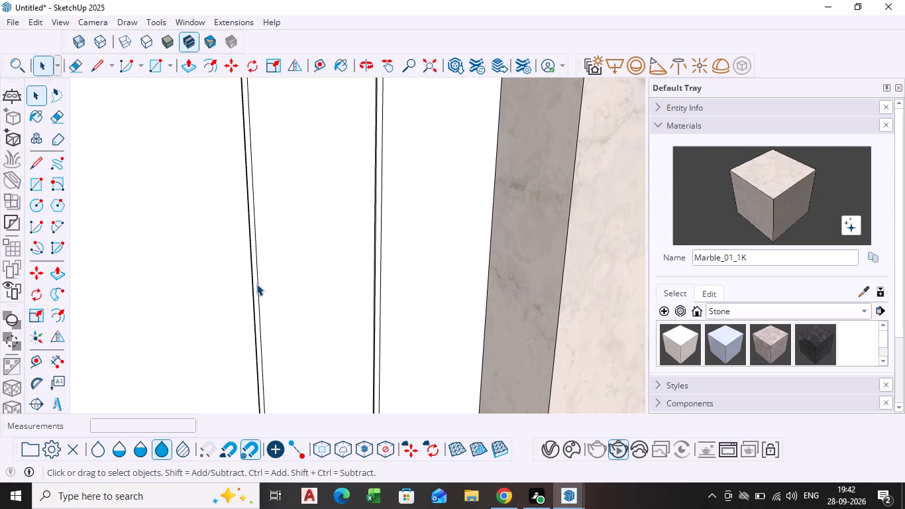
scroll(256, 284, "down", 8)
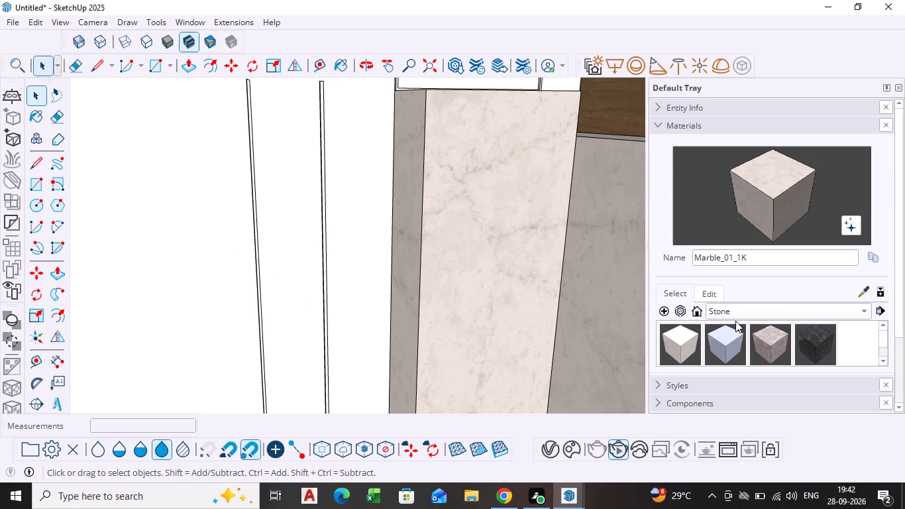
Pick the grey M04_Stone_Frost paint material from the Solid Colors collection.
left_click(737, 314)
left_click(739, 300)
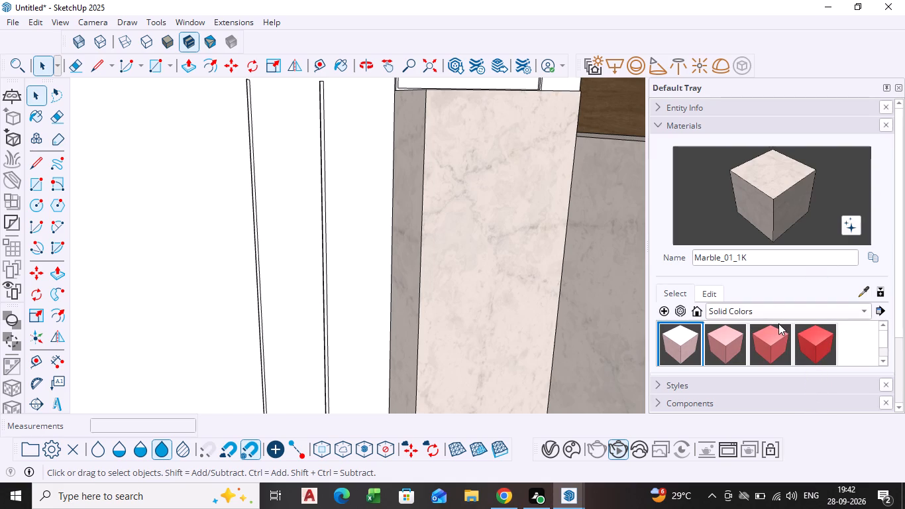
scroll(755, 341, "down", 19)
scroll(761, 336, "down", 4)
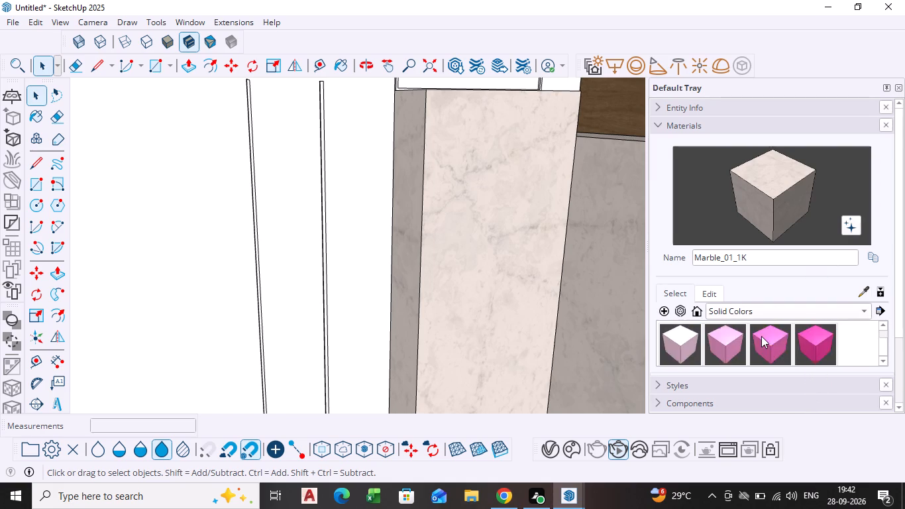
scroll(761, 336, "down", 5)
scroll(762, 315, "up", 2)
scroll(776, 299, "down", 1)
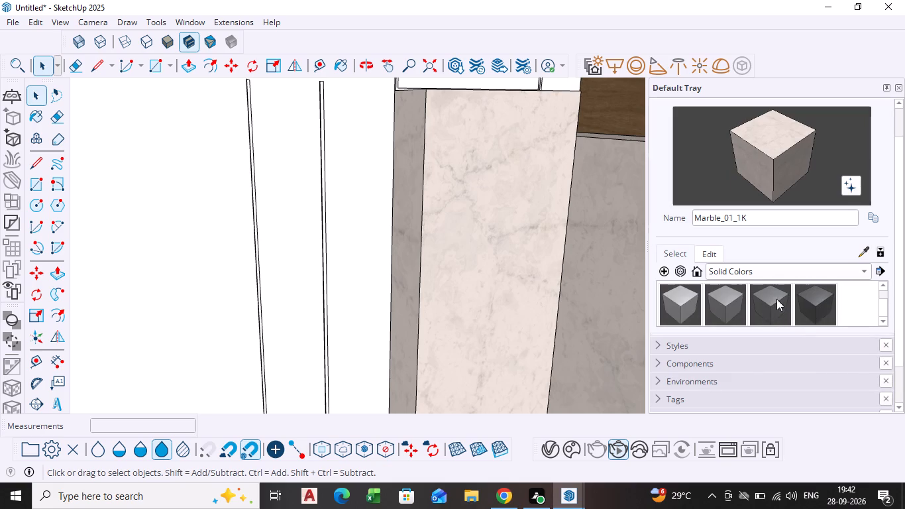
left_click_drag(683, 307, 674, 307)
scroll(117, 226, "down", 10)
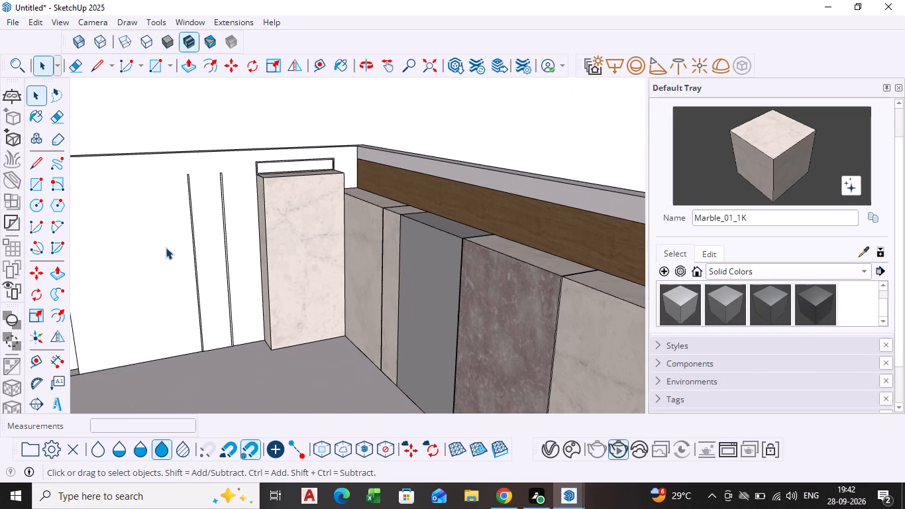
double_click(690, 308)
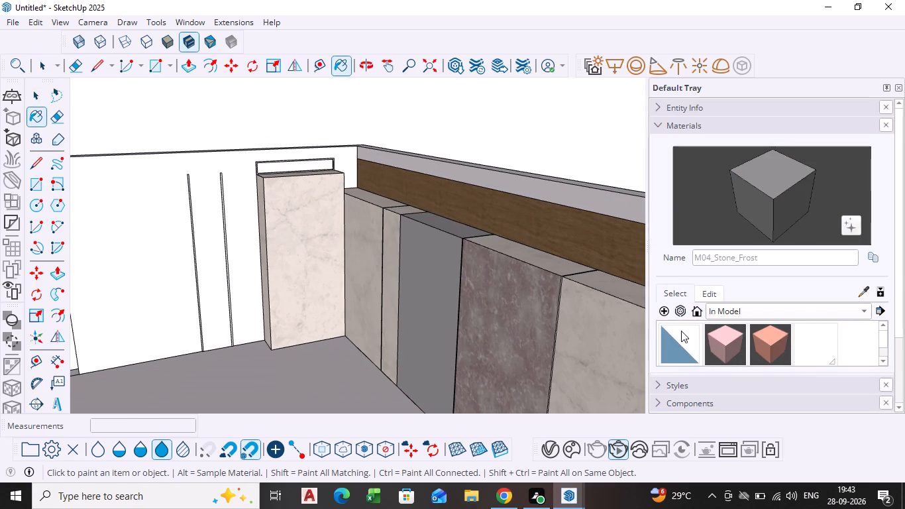
Paint the plain wall beside the marble column with the grey M05_Graphite_Haze material from the Solid Colors collection.
scroll(749, 317, "down", 11)
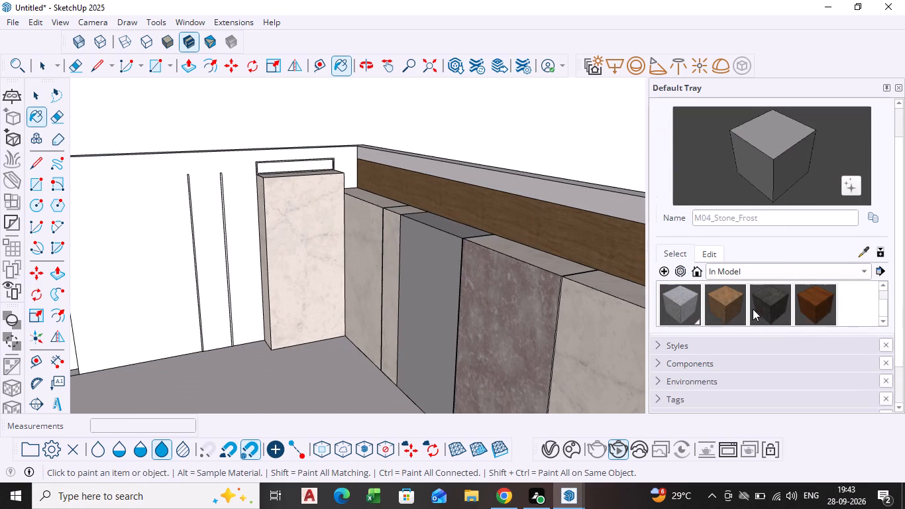
scroll(753, 309, "down", 3)
left_click(781, 225)
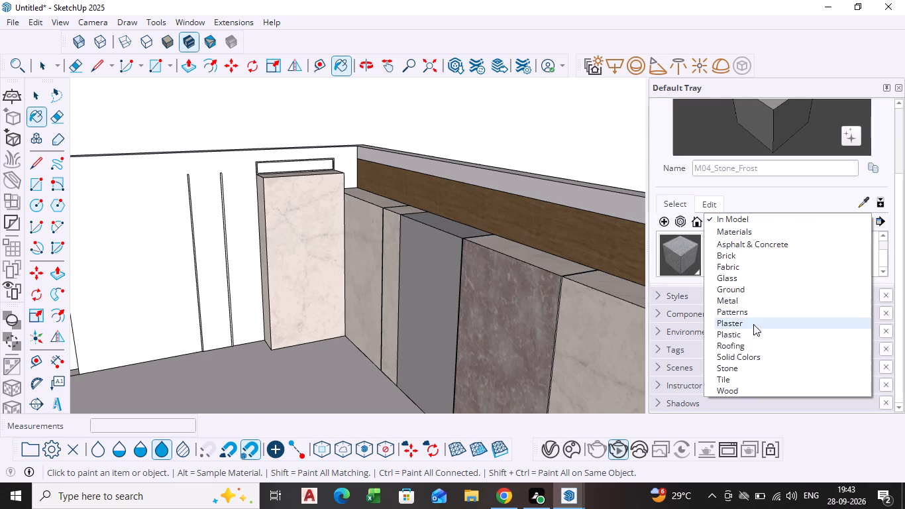
left_click(750, 360)
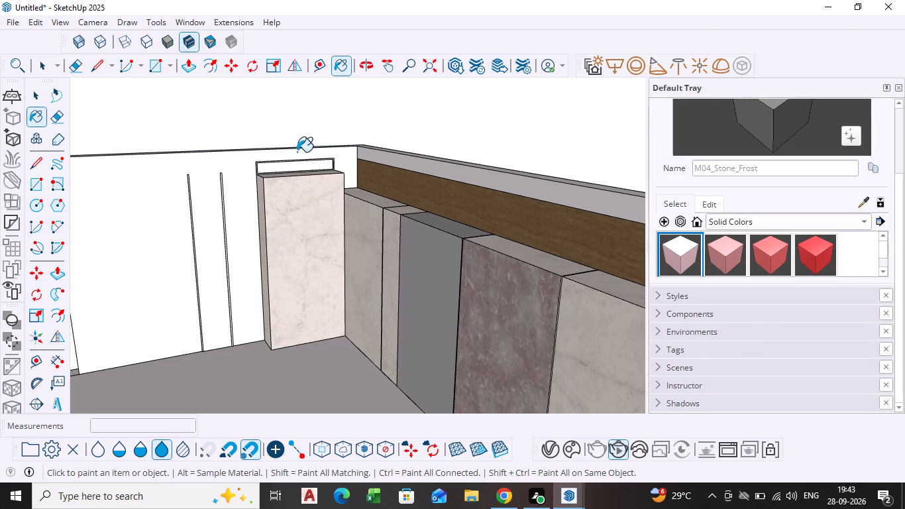
scroll(752, 267, "down", 4)
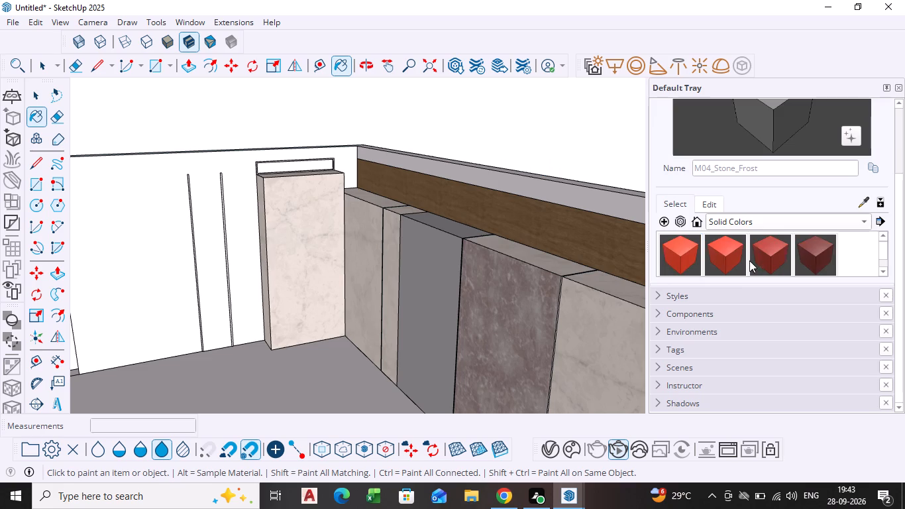
scroll(749, 260, "down", 7)
scroll(745, 254, "up", 1)
scroll(745, 254, "down", 7)
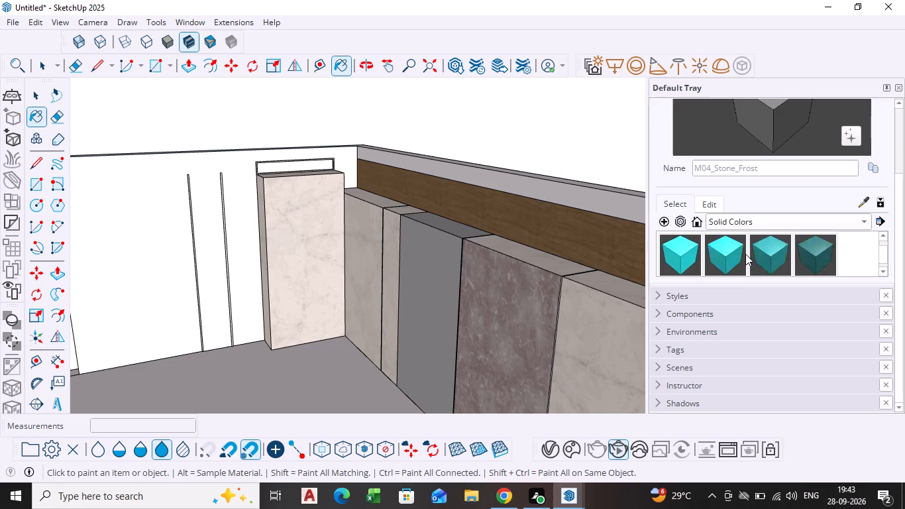
scroll(745, 252, "down", 9)
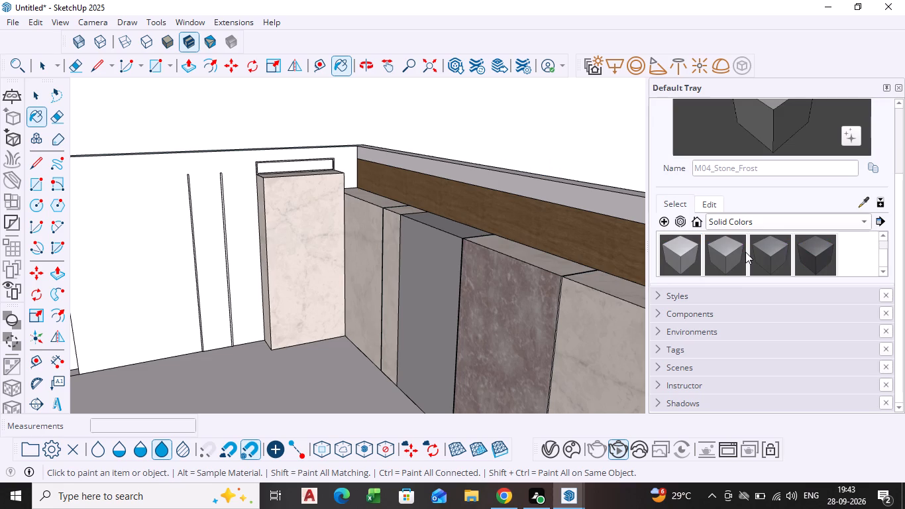
left_click(725, 253)
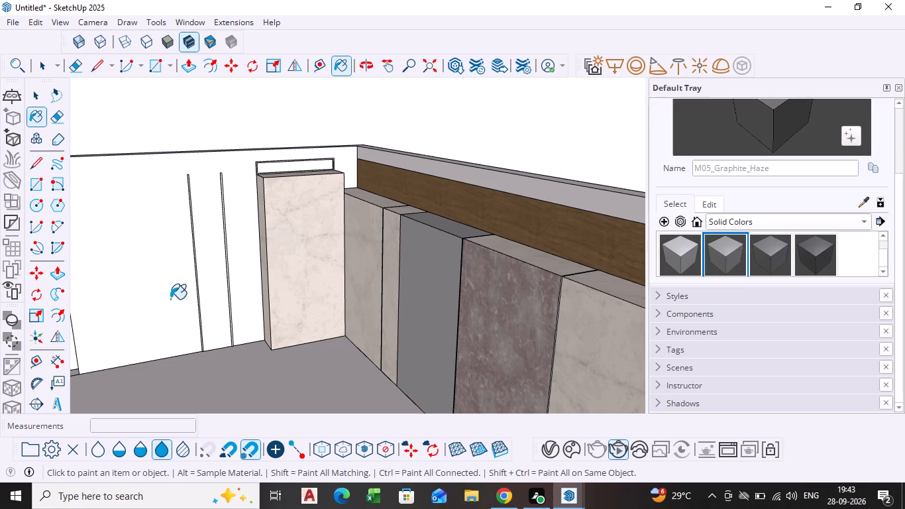
left_click(170, 299)
Paint the front faces of both raised vertical strips with M05_Graphite_Haze to match the wall.
scroll(171, 296, "down", 4)
middle_click_drag(184, 317, 245, 317)
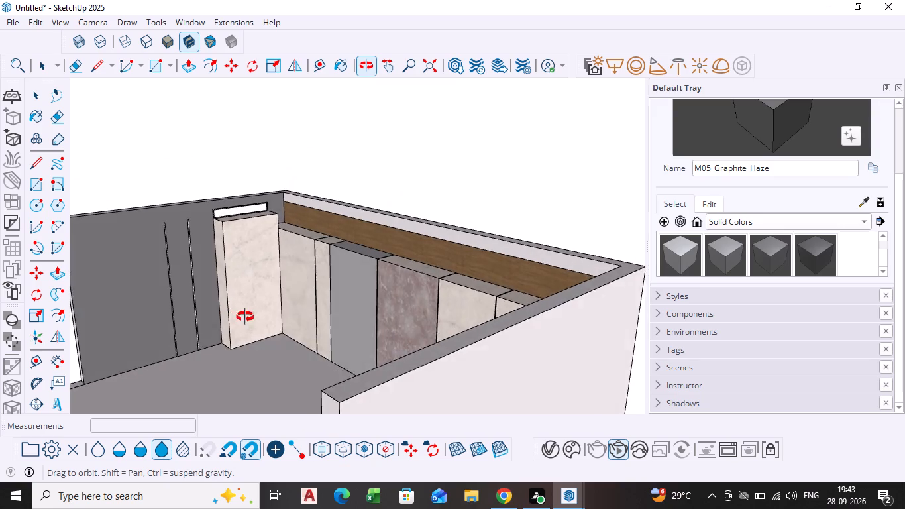
middle_click_drag(245, 317, 277, 329)
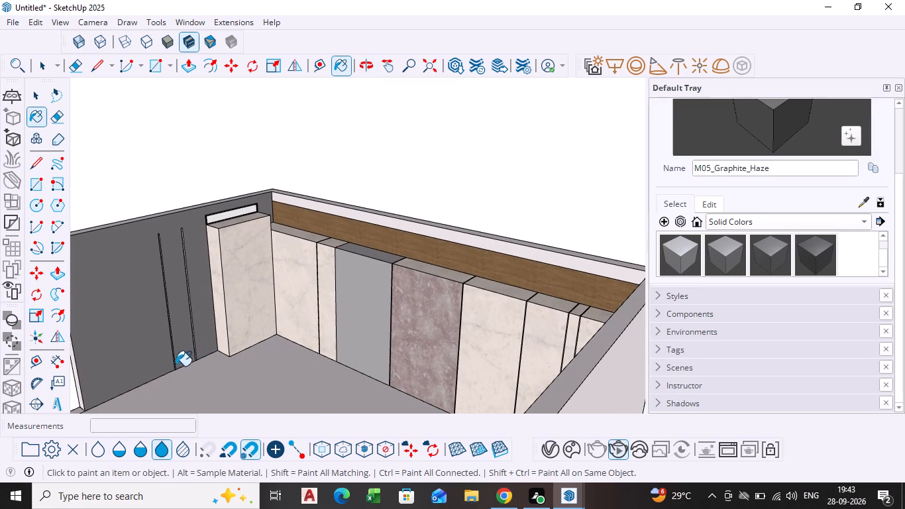
scroll(141, 363, "up", 4)
scroll(158, 292, "up", 9)
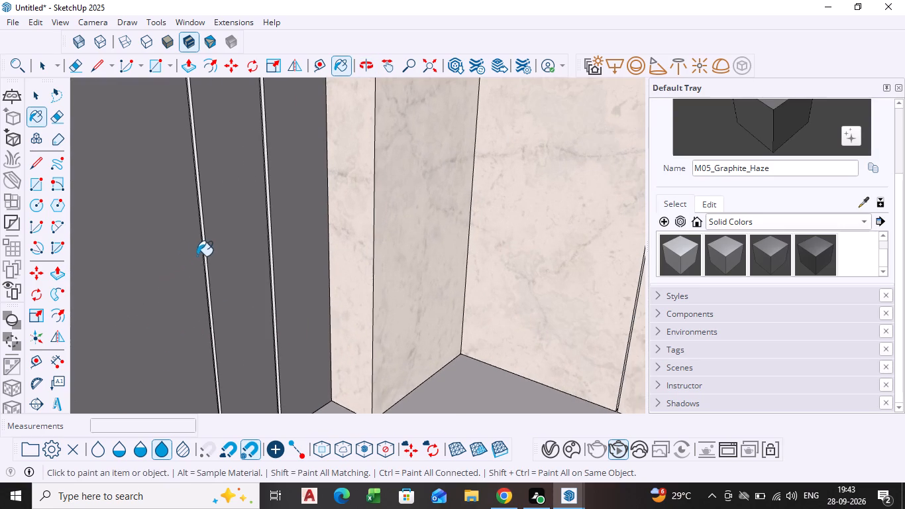
left_click(204, 261)
scroll(211, 258, "up", 9)
left_click(199, 266)
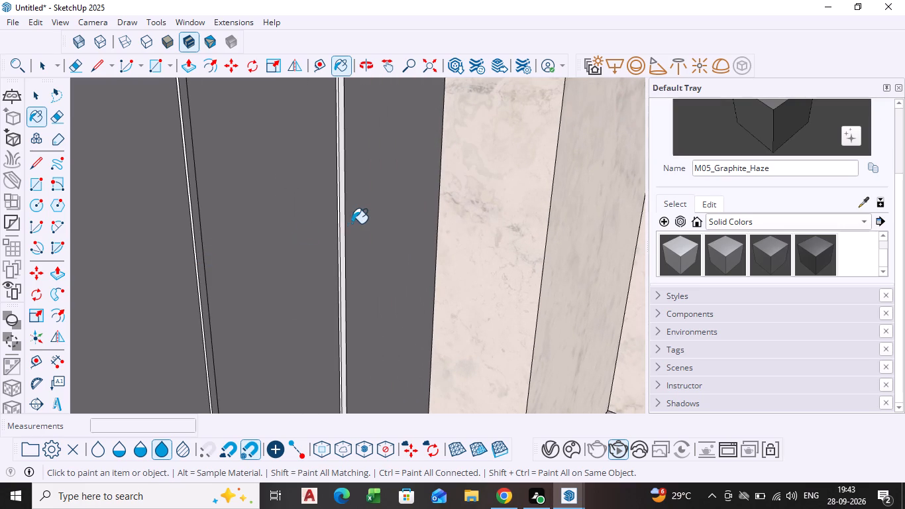
left_click(341, 235)
left_click(343, 234)
Paint the side face of the strip farther from the marble column, on the side facing away from the column, with M05_Graphite_Haze.
scroll(344, 234, "down", 6)
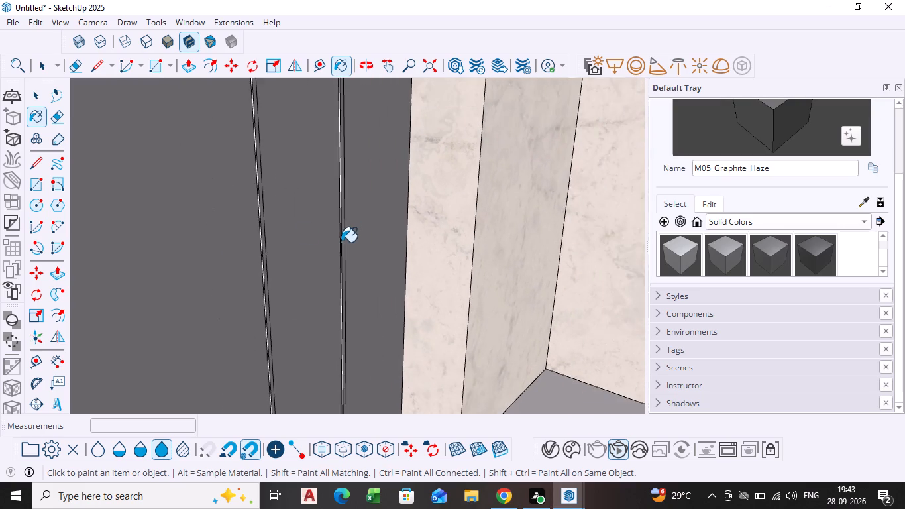
scroll(341, 242, "down", 6)
middle_click_drag(337, 274, 249, 289)
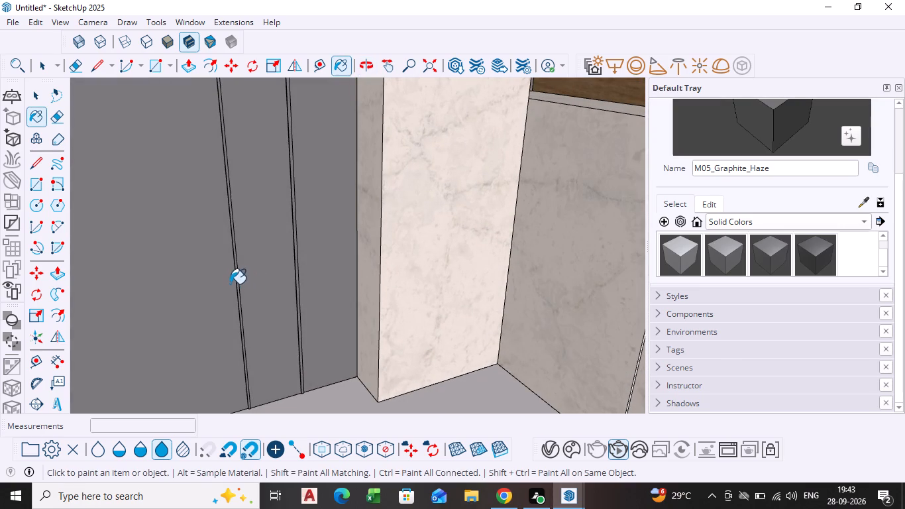
scroll(249, 258, "down", 11)
scroll(244, 274, "up", 1)
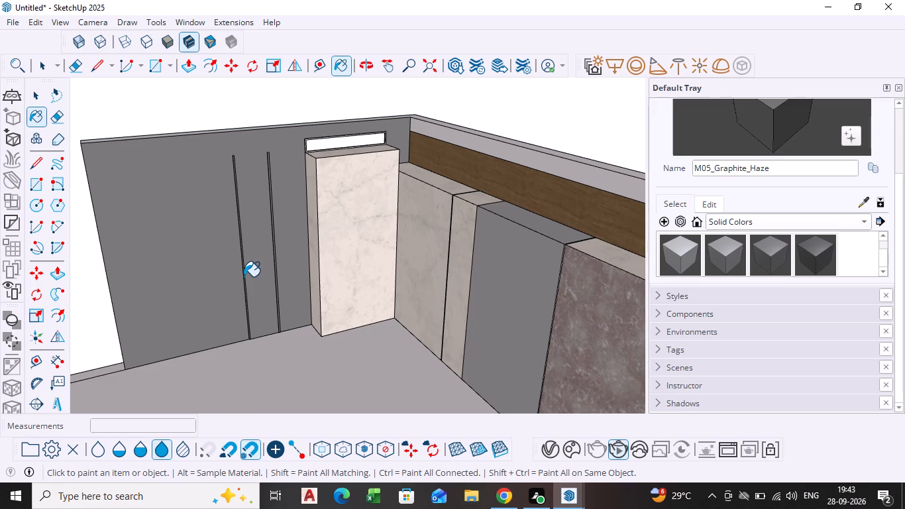
scroll(244, 276, "up", 12)
middle_click_drag(244, 264, 284, 249)
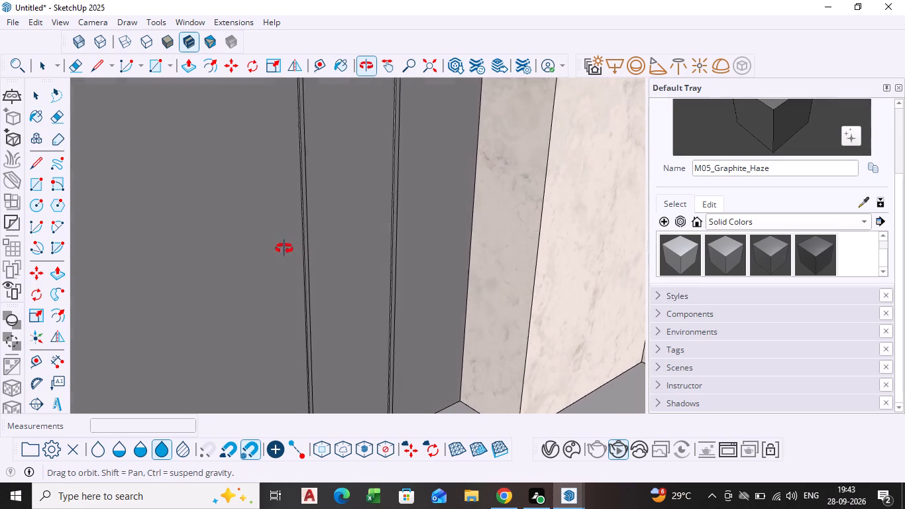
middle_click_drag(284, 249, 286, 247)
scroll(311, 233, "up", 9)
middle_click_drag(292, 248, 327, 258)
scroll(319, 264, "up", 4)
left_click(311, 265)
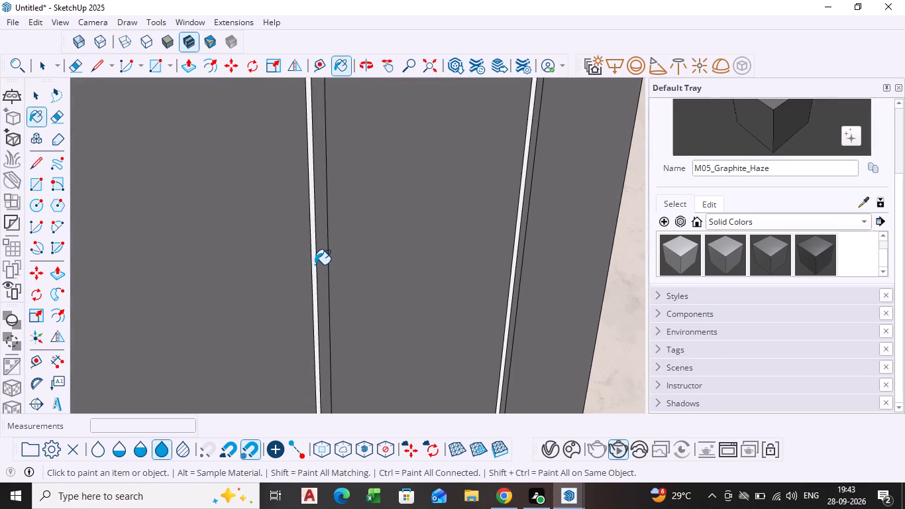
scroll(314, 263, "up", 8)
left_click(314, 259)
Paint the same strip's opposite side face, the one towards the marble column, with M05_Graphite_Haze.
scroll(345, 245, "down", 1)
middle_click_drag(345, 245, 333, 253)
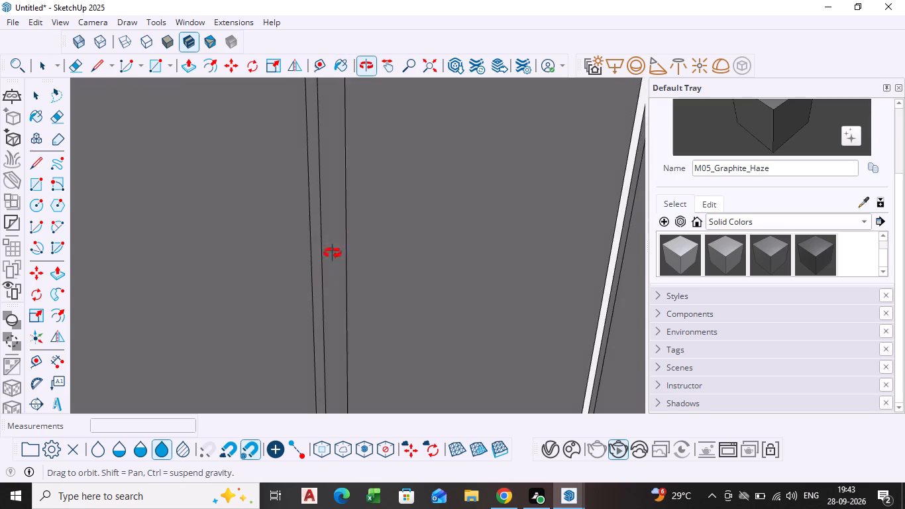
middle_click_drag(333, 253, 237, 266)
middle_click_drag(422, 262, 280, 290)
scroll(422, 262, "down", 1)
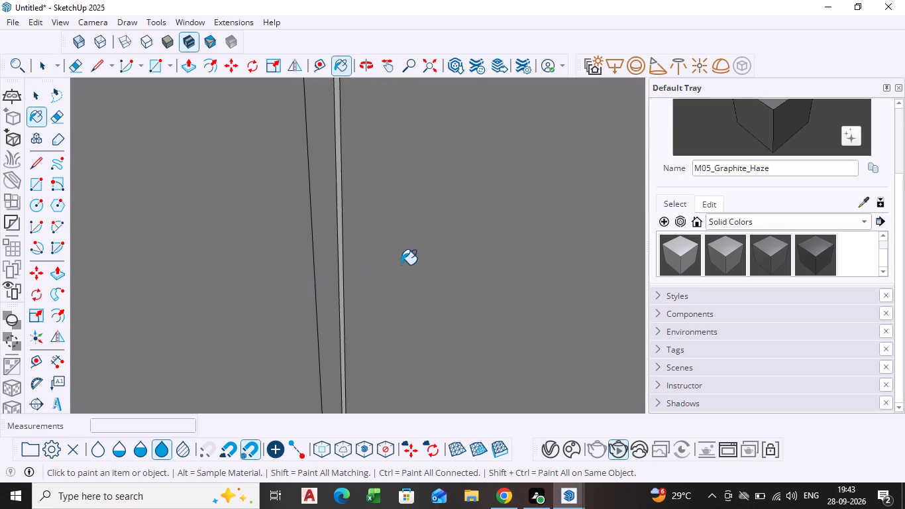
scroll(366, 283, "up", 2)
left_click(336, 276)
Paint the unpainted side face of the strip nearest the marble column with M05_Graphite_Haze.
scroll(337, 276, "down", 10)
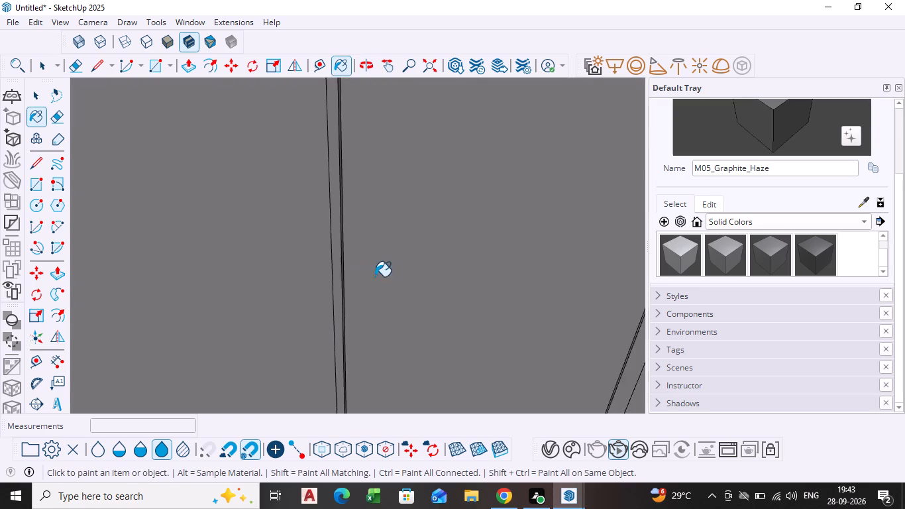
scroll(375, 276, "down", 7)
middle_click_drag(484, 272, 369, 260, "shift")
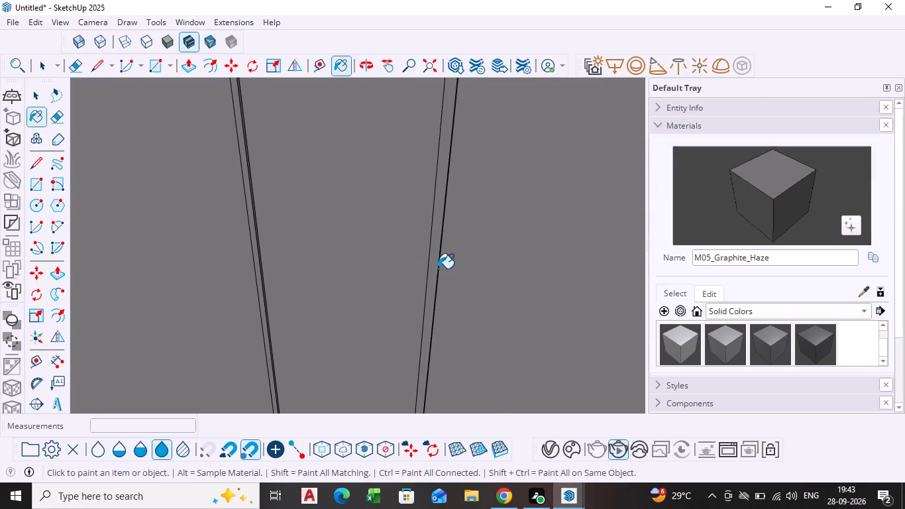
middle_click_drag(438, 268, 524, 248)
scroll(407, 268, "up", 3)
scroll(414, 266, "down", 1)
middle_click_drag(414, 266, 462, 258)
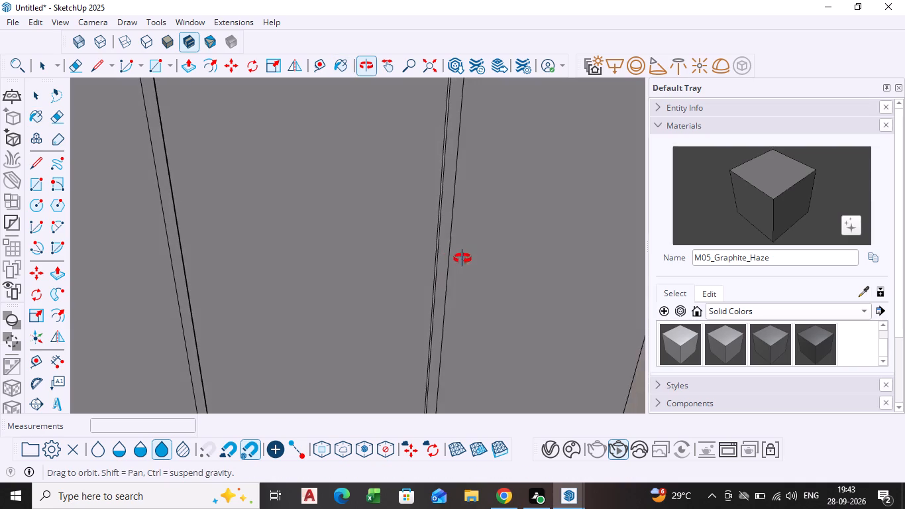
middle_click_drag(462, 258, 477, 265)
middle_click_drag(433, 257, 466, 256)
scroll(452, 251, "up", 3)
middle_click_drag(421, 256, 435, 254)
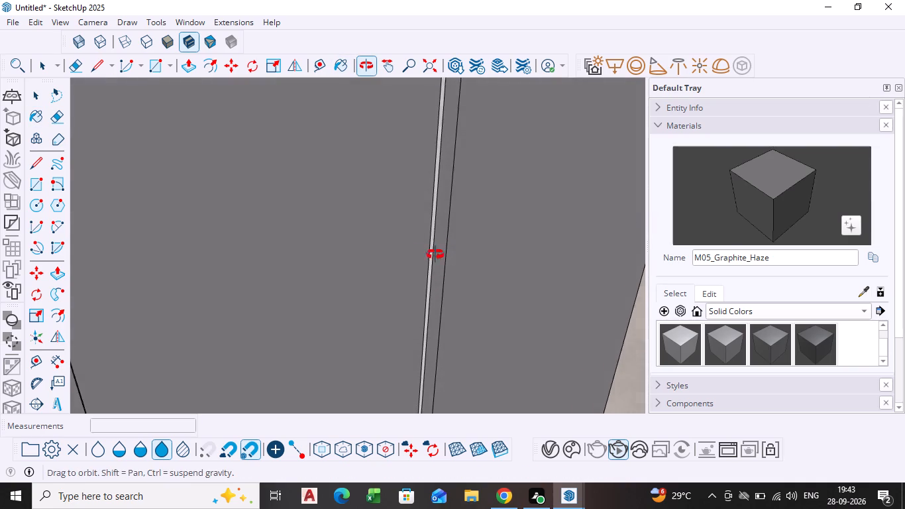
middle_click_drag(435, 254, 460, 253)
left_click(427, 249)
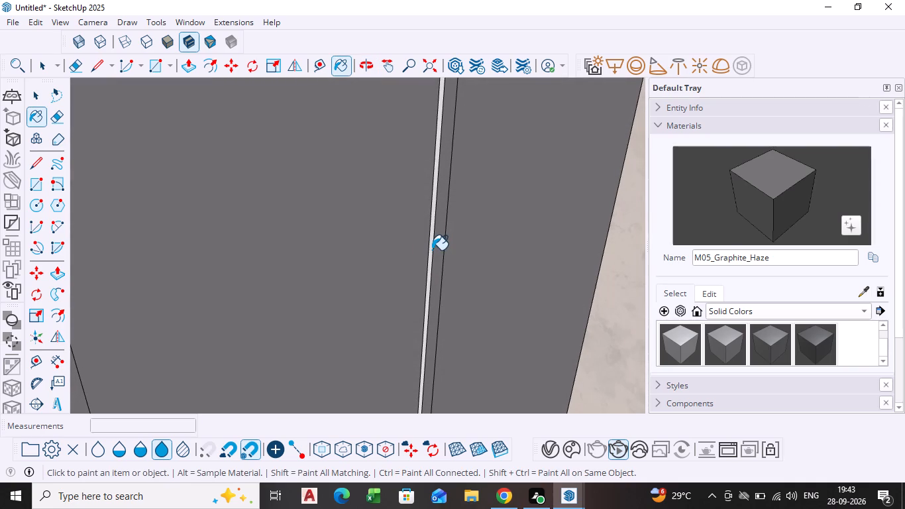
left_click(430, 251)
Pull the front face of the strip farther from the marble column out by about another 3/16".
scroll(450, 244, "down", 2)
middle_click_drag(435, 255, 411, 264)
scroll(411, 264, "up", 1)
scroll(410, 260, "down", 11)
key("space")
scroll(323, 286, "up", 5)
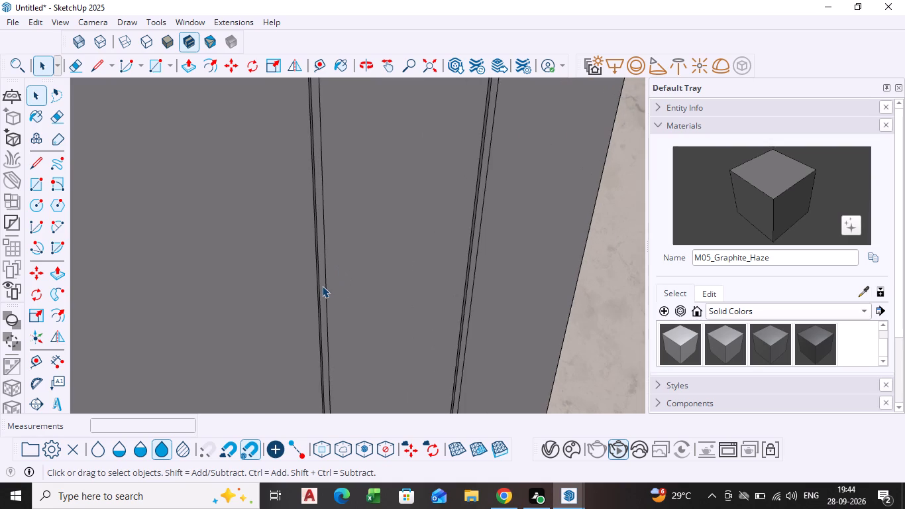
left_click(322, 286)
key("p")
left_click(322, 286)
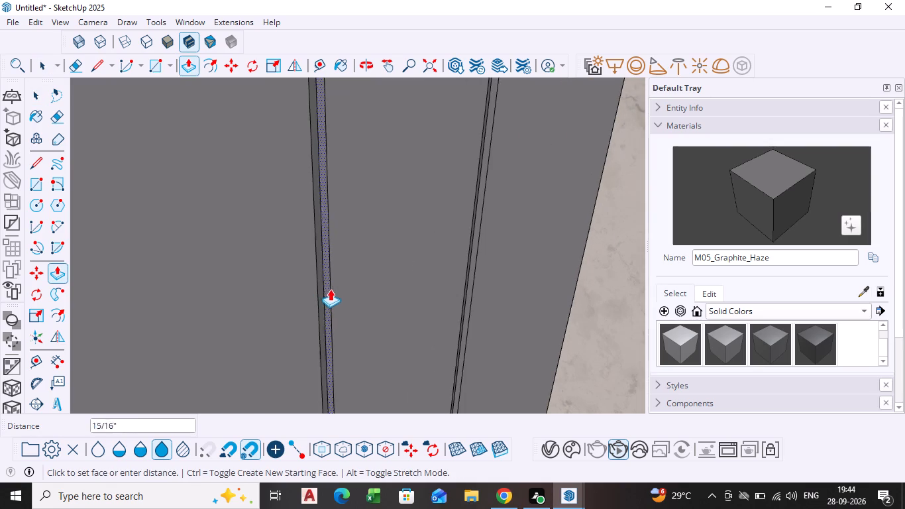
left_click(327, 282)
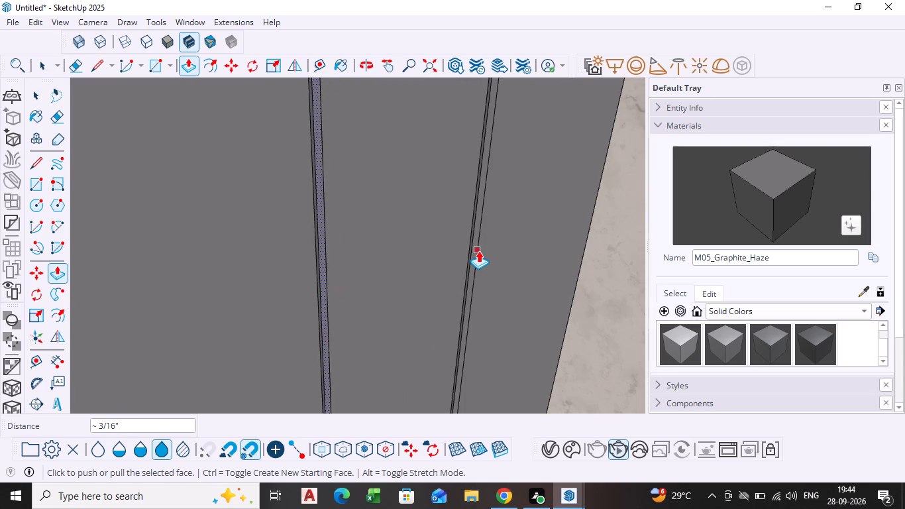
Pull the front face of the strip nearest the marble column out by about another 3/8".
key("space")
scroll(478, 248, "up", 5)
left_click(474, 254)
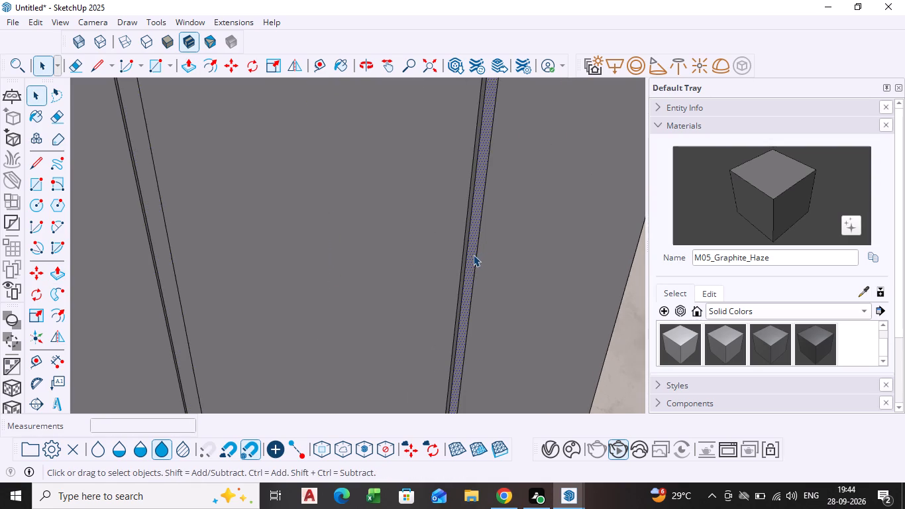
key("p")
left_click(473, 254)
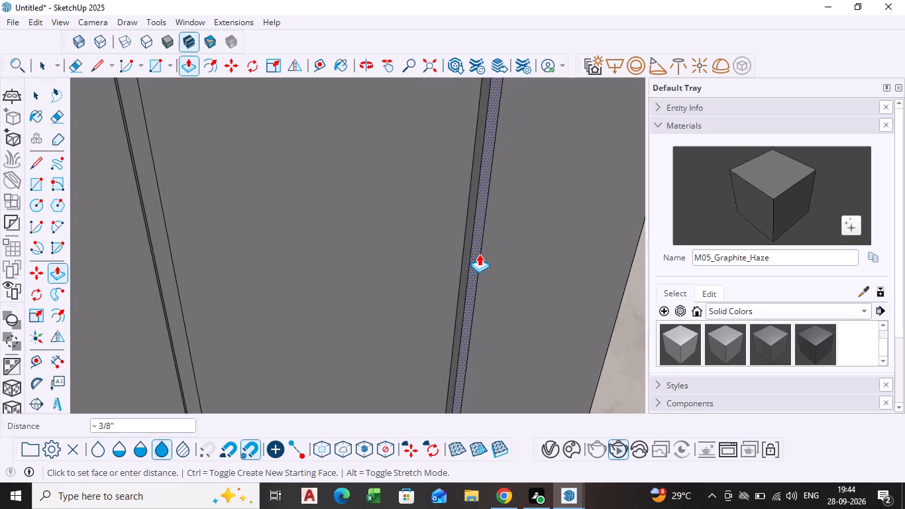
left_click(479, 254)
key("space")
Examine the painted wall with its raised strips and the adjoining panelled wall from several angles and distances.
scroll(480, 254, "down", 6)
scroll(496, 227, "down", 16)
scroll(558, 276, "down", 1)
middle_click_drag(555, 276, 445, 277)
scroll(288, 251, "down", 4)
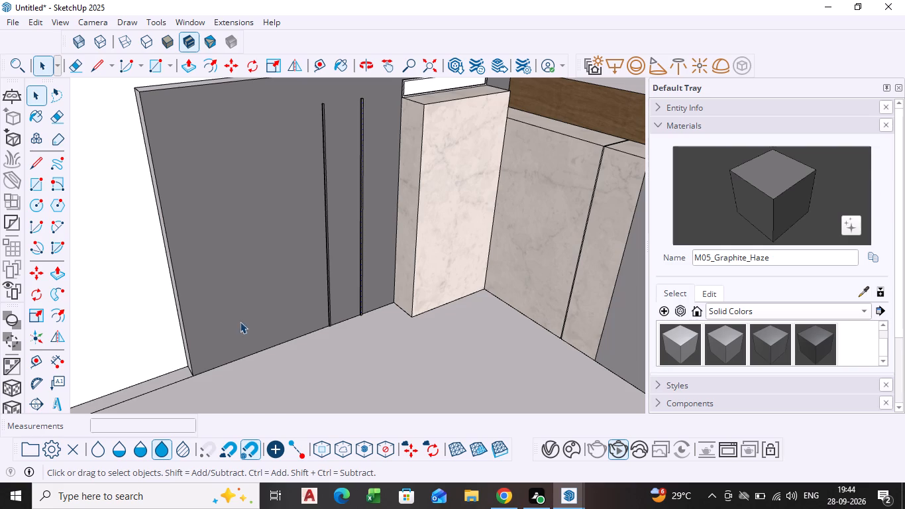
scroll(493, 345, "down", 4)
middle_click_drag(490, 347, 439, 234)
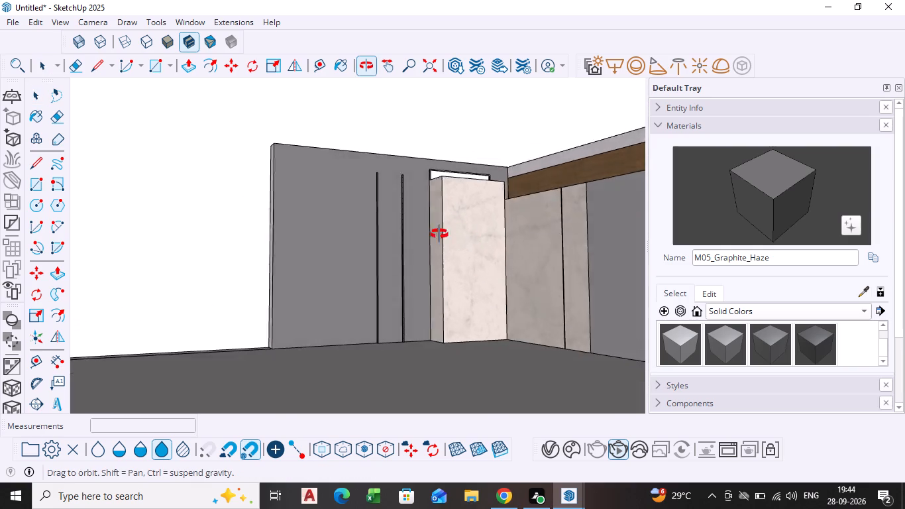
middle_click_drag(439, 234, 483, 263)
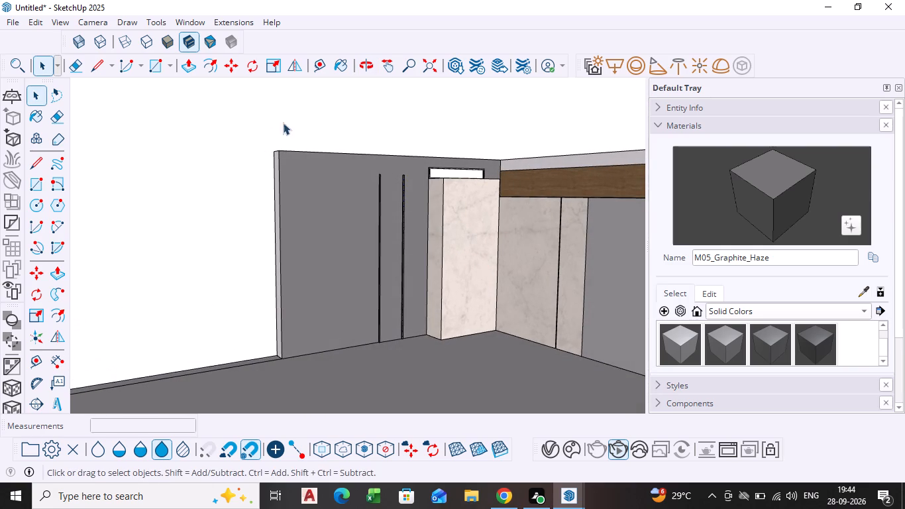
scroll(368, 288, "down", 1)
middle_click_drag(370, 288, 450, 307)
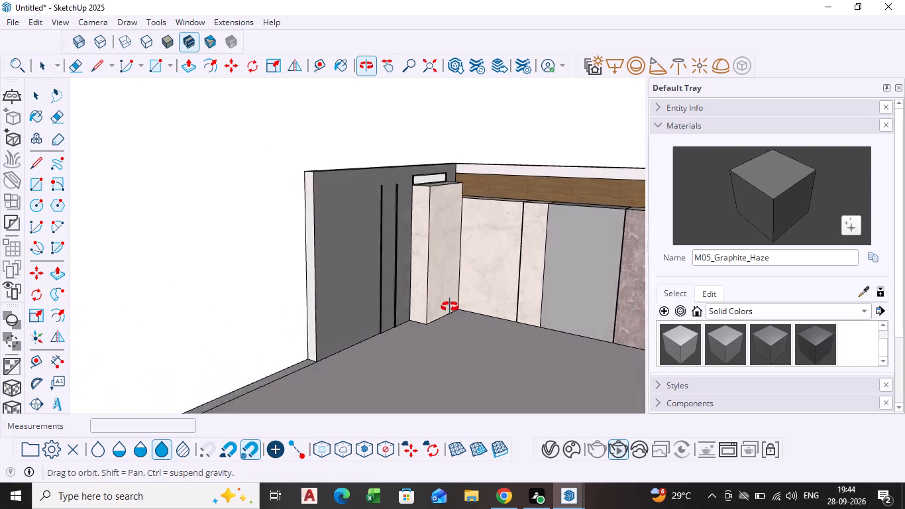
middle_click_drag(450, 307, 488, 321)
middle_click_drag(513, 304, 384, 250, "shift")
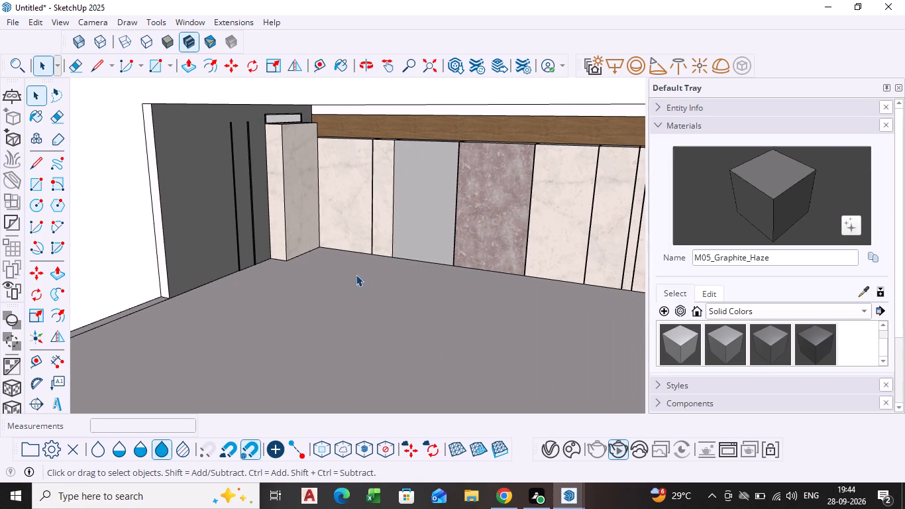
scroll(387, 274, "down", 2)
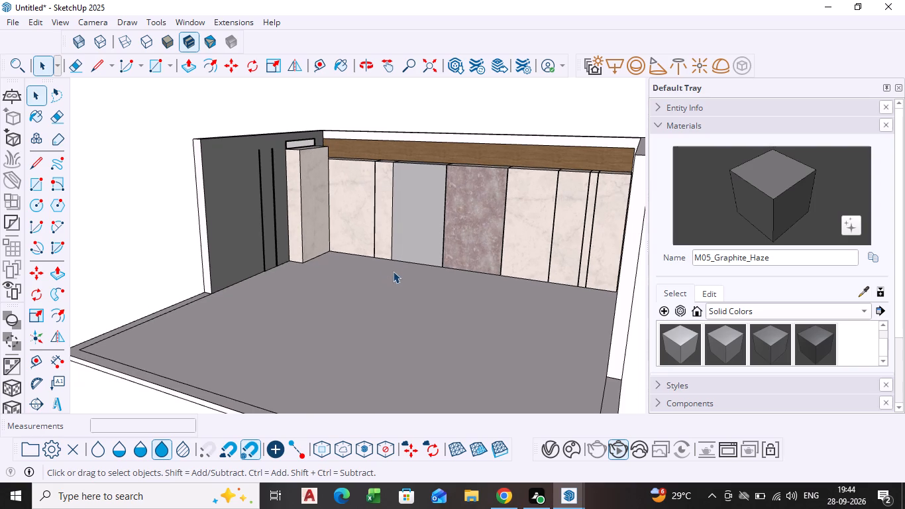
middle_click_drag(341, 261, 242, 238, "shift")
middle_click_drag(239, 246, 287, 243)
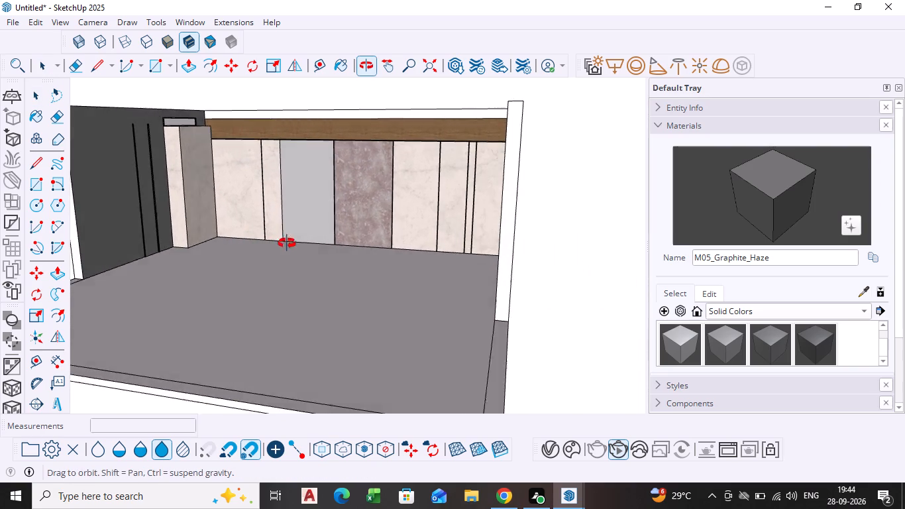
Extend the open end of the dark wall with the vertical strips forward by about 6' 5 1/8".
middle_click_drag(287, 243, 306, 254)
middle_click_drag(273, 232, 338, 192, "shift")
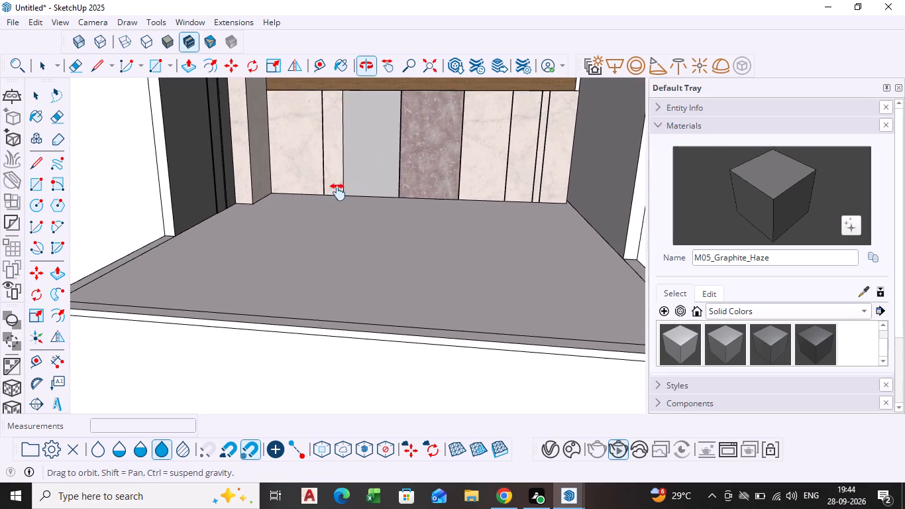
middle_click_drag(338, 192, 289, 260, "shift")
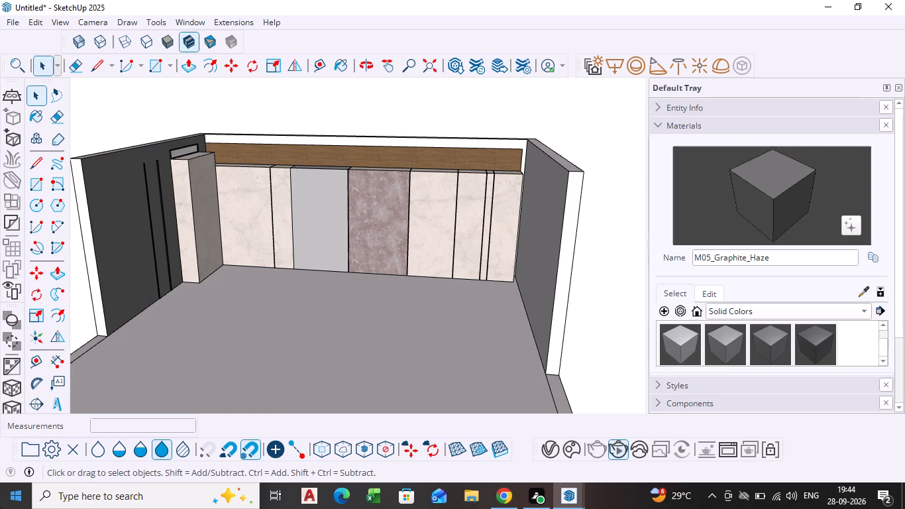
scroll(14, 329, "up", 1)
middle_click_drag(136, 263, 177, 236, "shift")
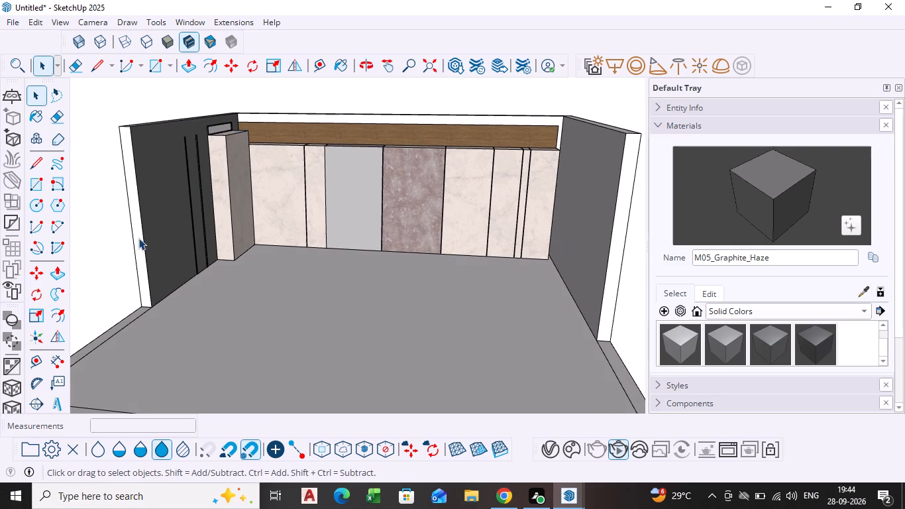
left_click(138, 238)
key("p")
left_click(138, 227)
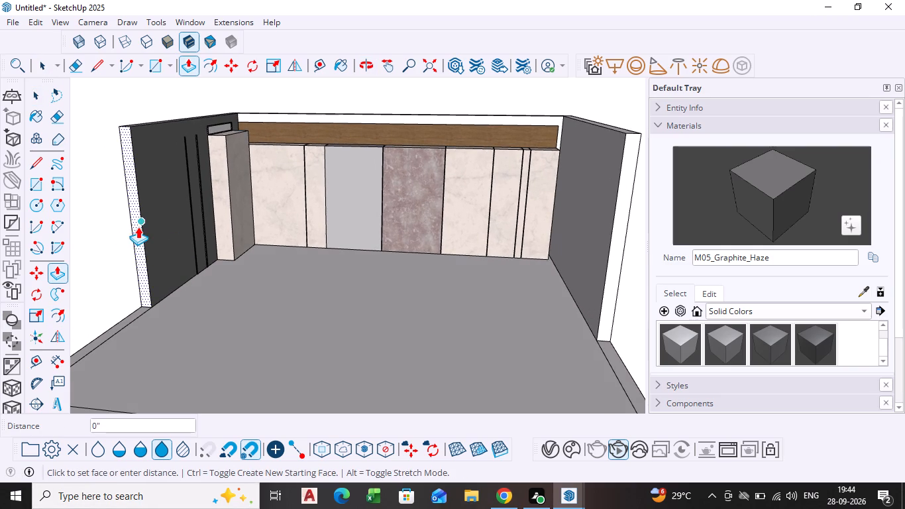
scroll(90, 259, "down", 4)
left_click(85, 264)
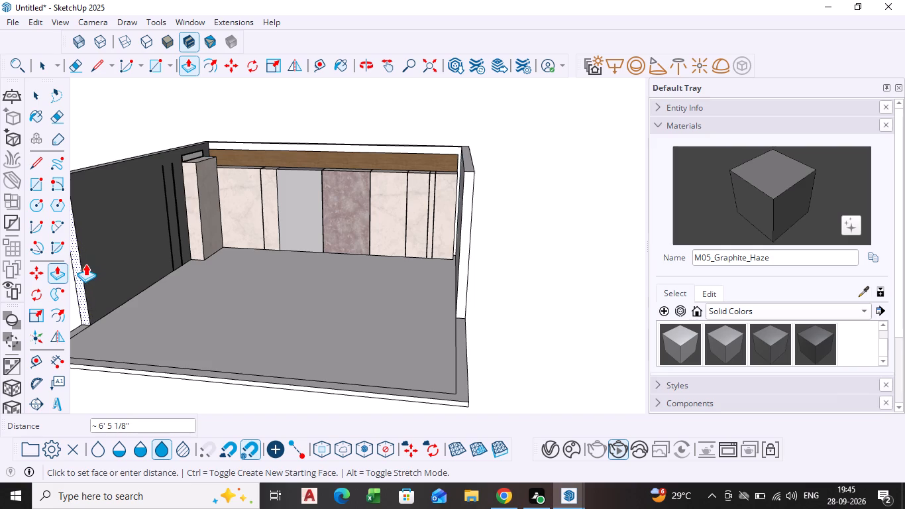
Extend the open end of the opposite plain grey side wall forward by about 4' 9 3/4".
key("c")
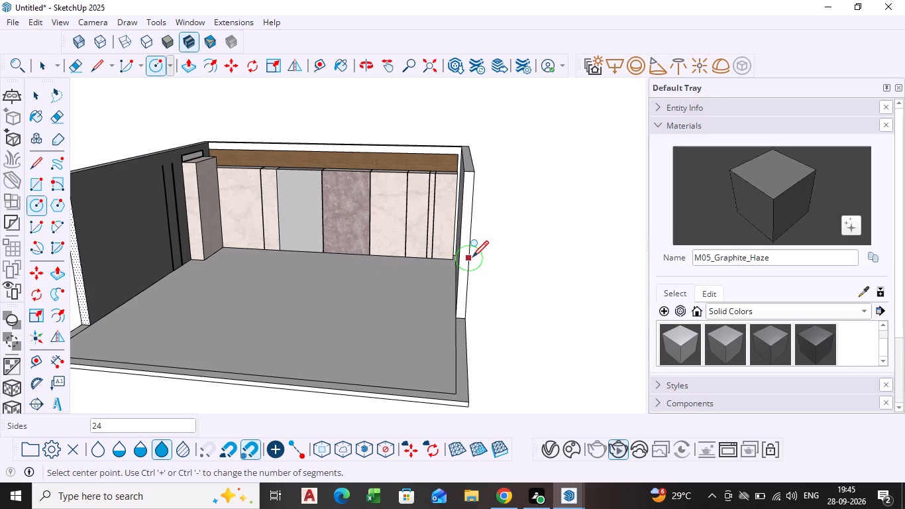
scroll(472, 258, "up", 2)
key("space")
left_click(462, 261)
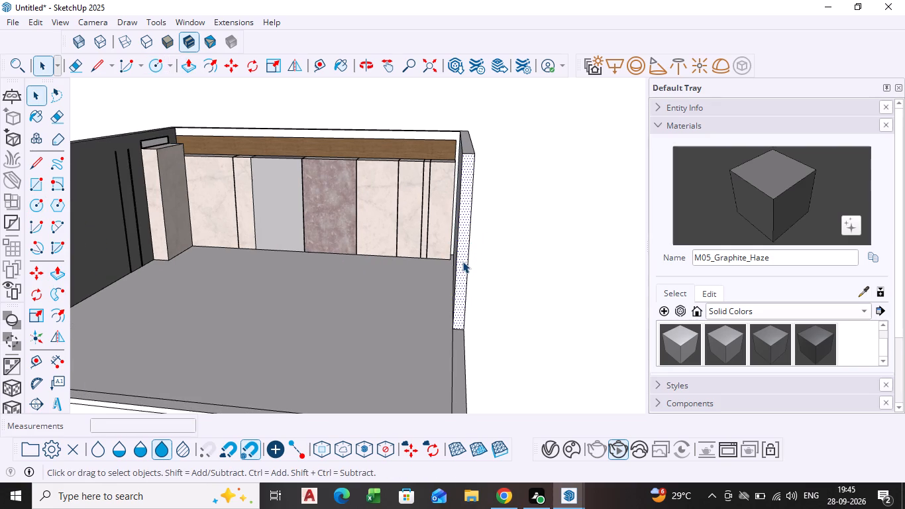
key("p")
left_click(460, 259)
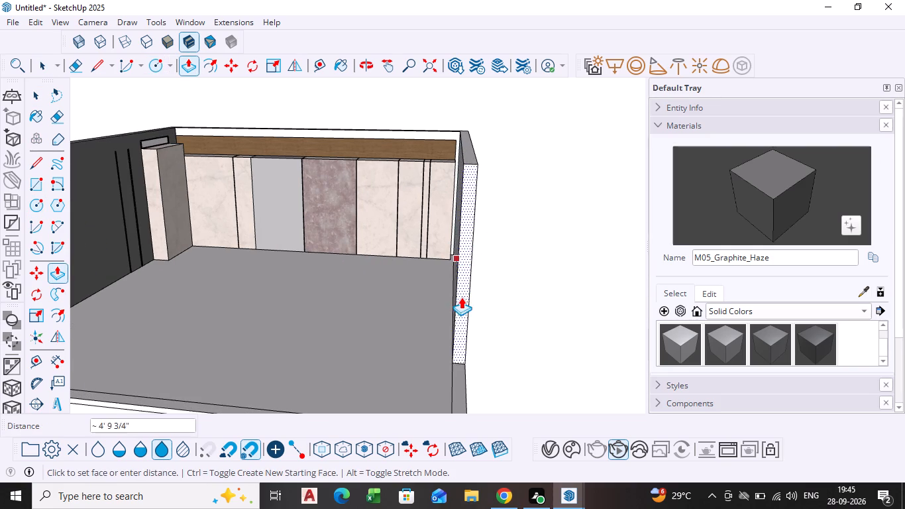
left_click(461, 306)
key("space")
Examine the room and its extended side walls from low and high angles.
scroll(272, 287, "down", 3)
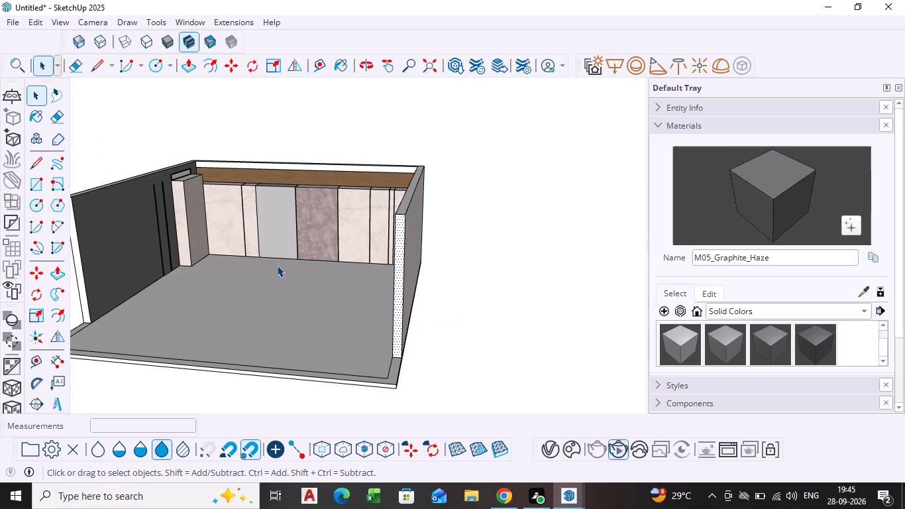
middle_click_drag(271, 270, 326, 297, "shift")
scroll(255, 288, "up", 4)
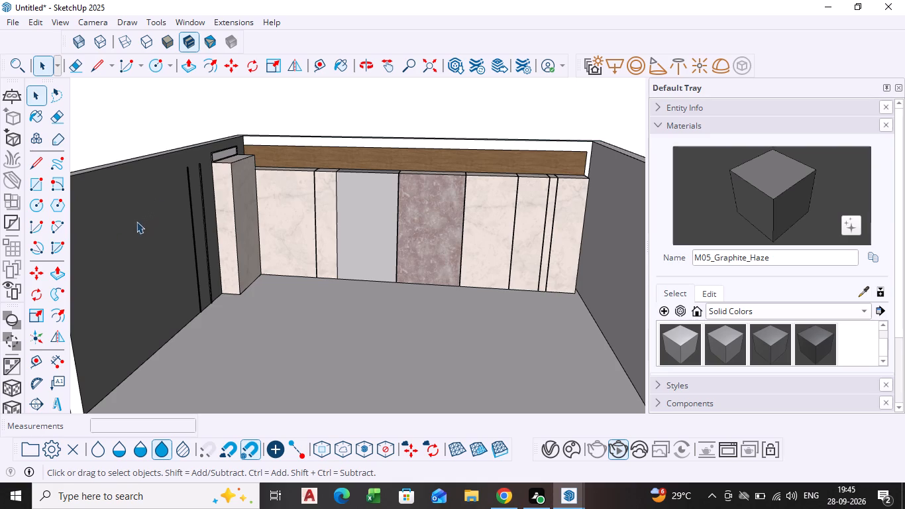
middle_click_drag(288, 314, 302, 274)
scroll(301, 306, "down", 1)
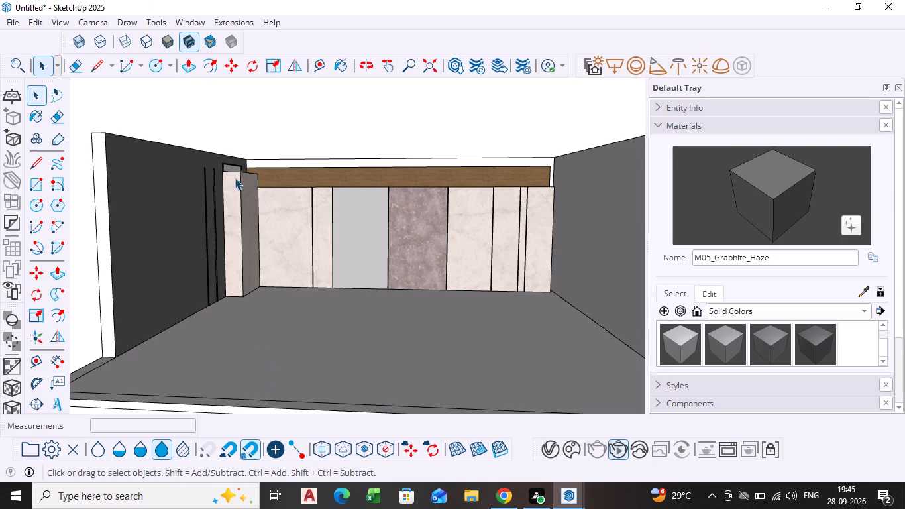
middle_click_drag(313, 304, 325, 366)
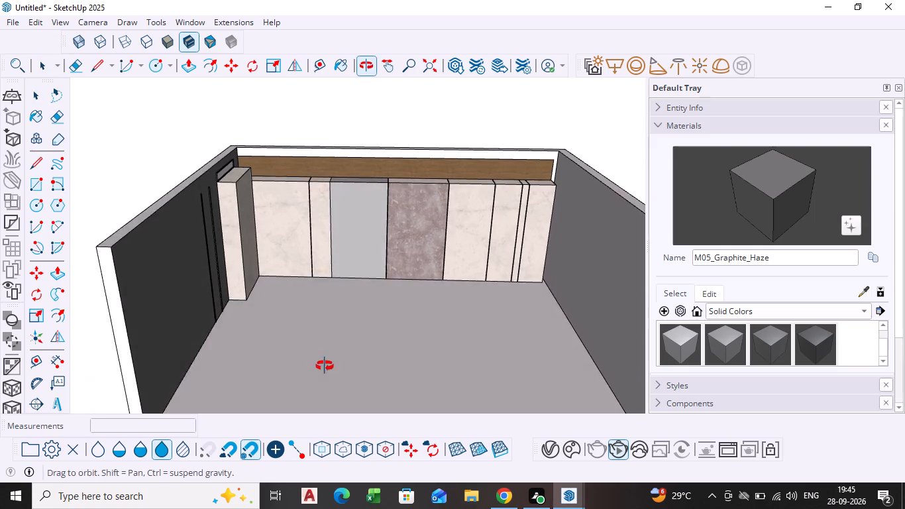
middle_click_drag(325, 366, 329, 387)
middle_click_drag(319, 264, 309, 343)
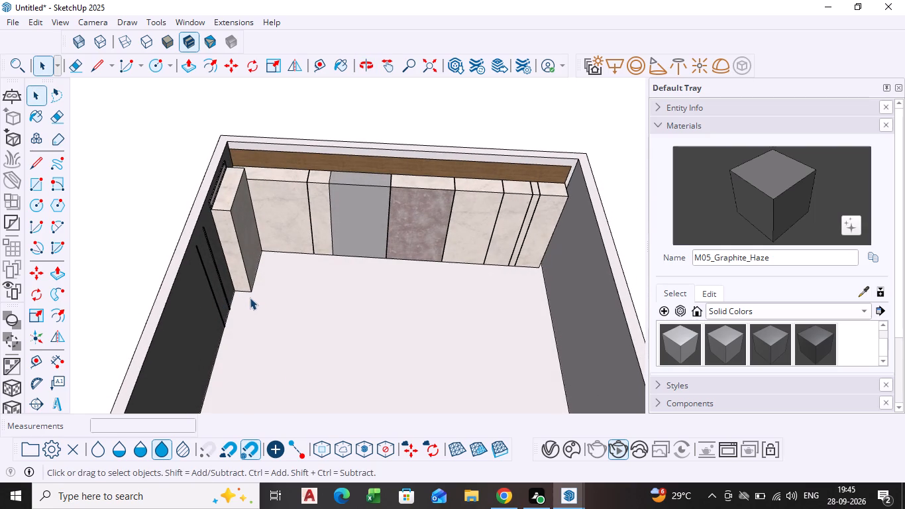
Draw a ceiling rectangle about 17' by 30' on the wall tops, from the outer back corner beside the column to the opposite wall's outer edge.
scroll(234, 284, "up", 3)
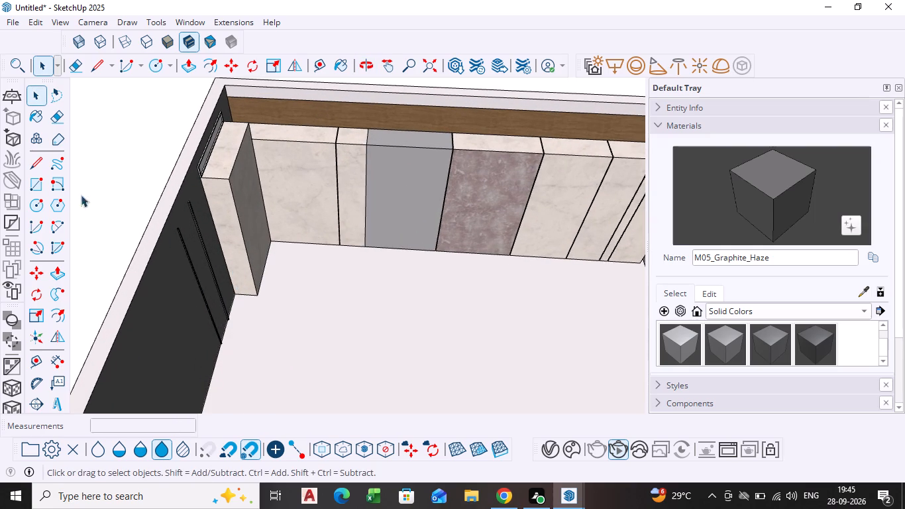
left_click(31, 188)
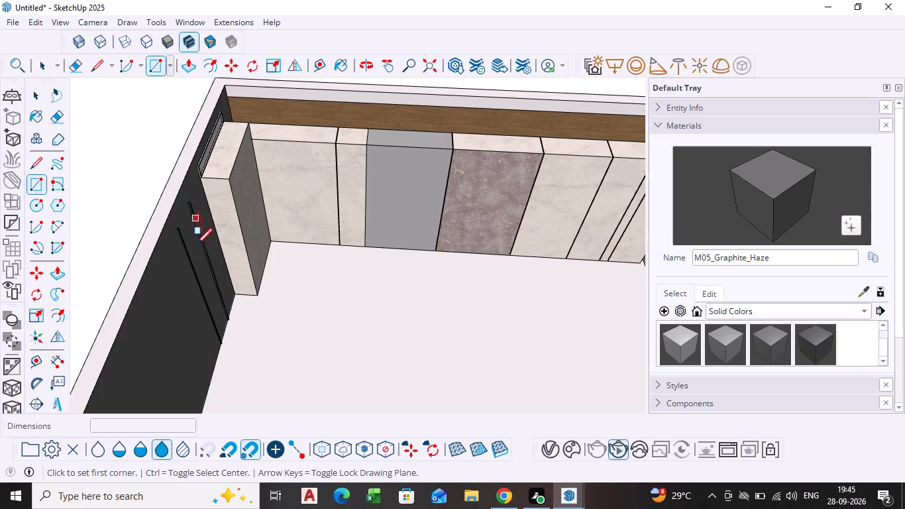
scroll(225, 257, "down", 3)
middle_click_drag(235, 249, 176, 245, "shift")
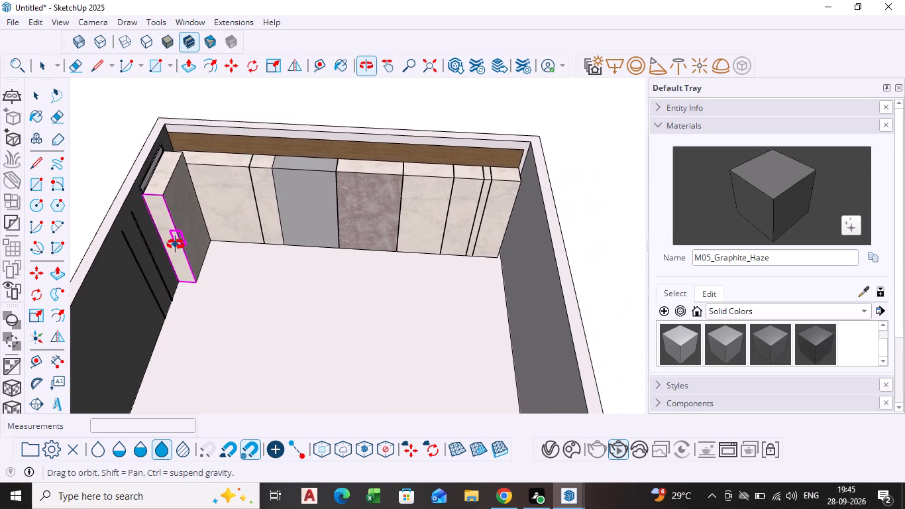
middle_click_drag(176, 245, 174, 241, "shift")
scroll(148, 211, "down", 1)
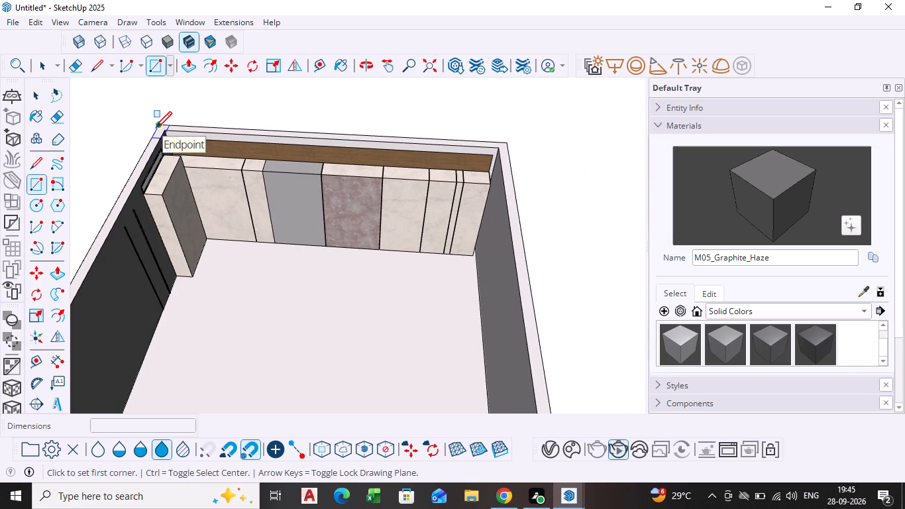
left_click(156, 129)
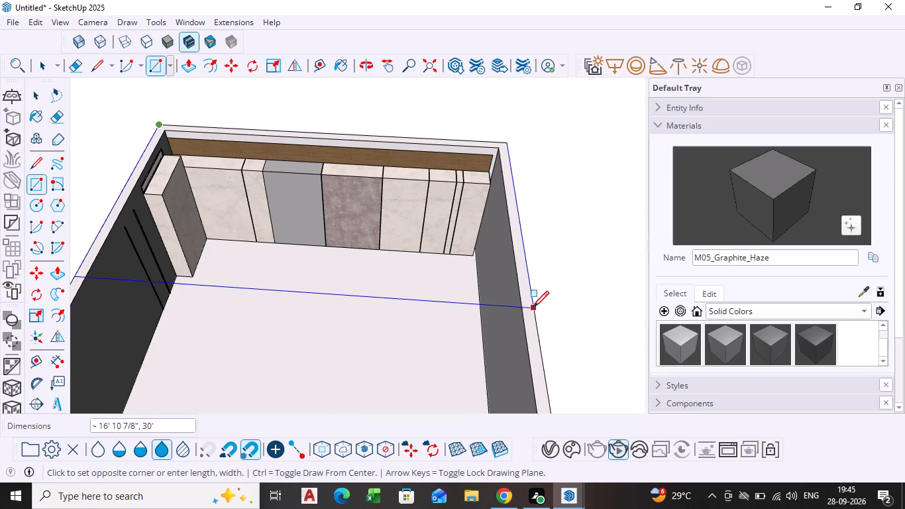
left_click(534, 317)
key("space")
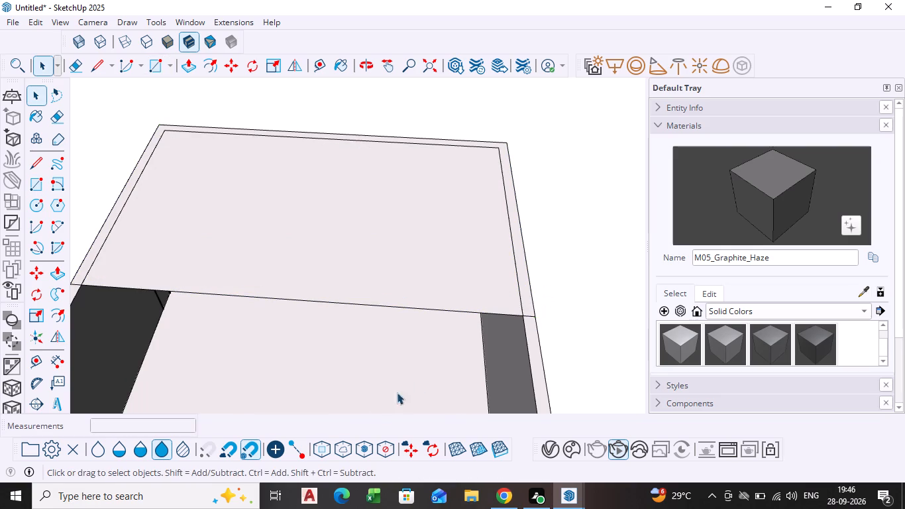
Push/Pull the ceiling face from its underside to a slab thickness of 5".
middle_click_drag(370, 408, 362, 268)
scroll(345, 243, "down", 1)
scroll(331, 286, "up", 2)
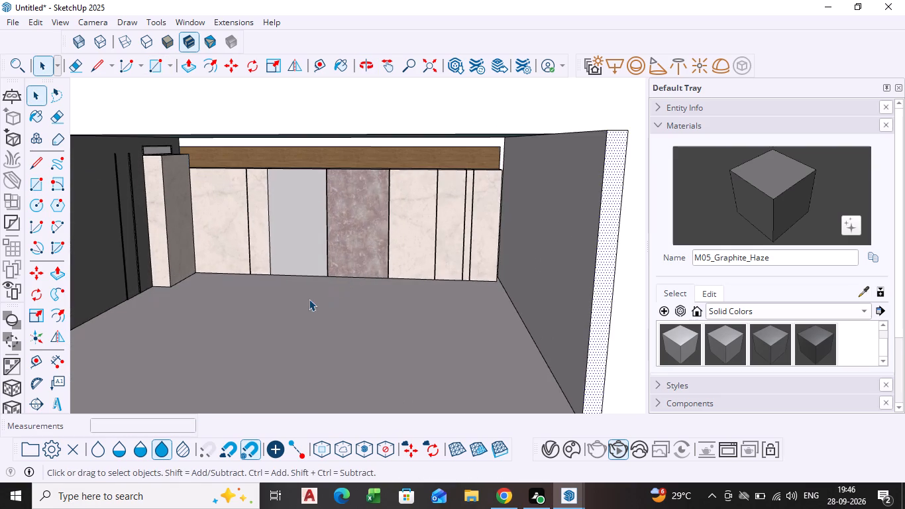
middle_click_drag(291, 298, 305, 277)
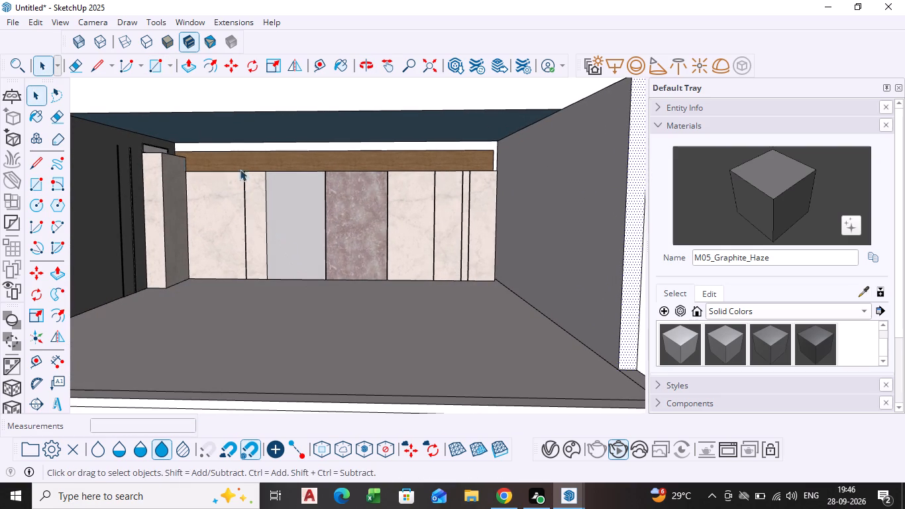
left_click(264, 126)
key("p")
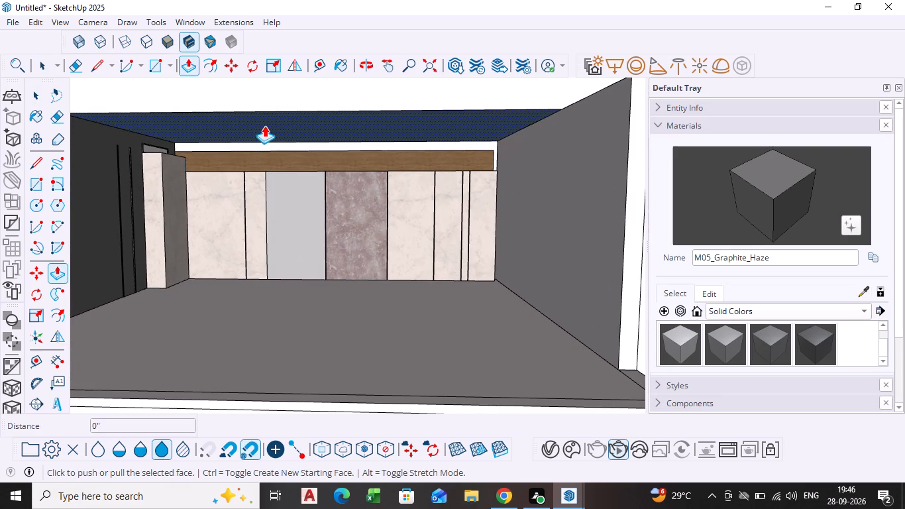
left_click(264, 125)
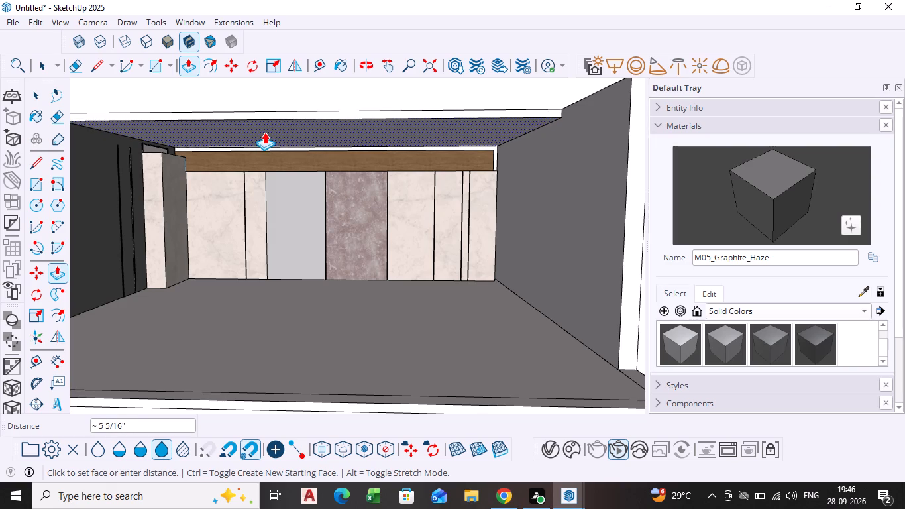
key("5")
key("Return")
key("space")
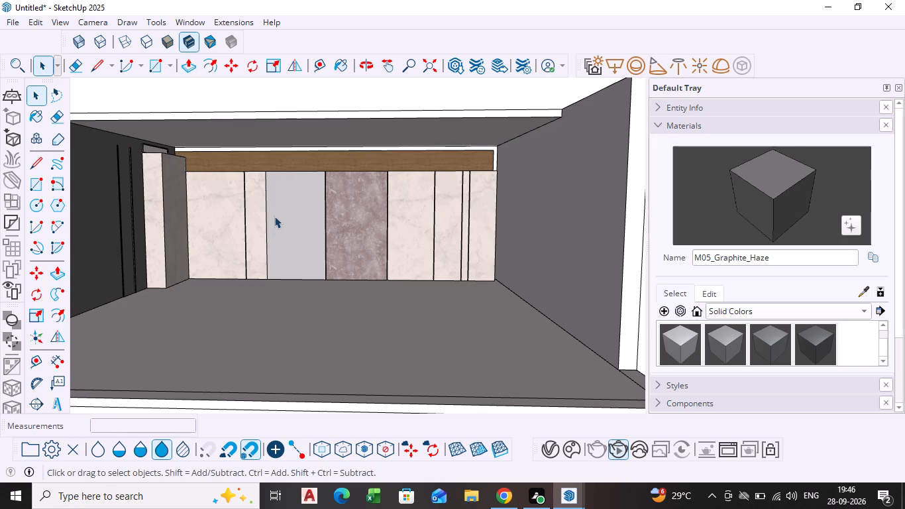
Examine the ceiling slab over the panelled wall from above and from inside the room.
middle_click_drag(270, 229, 288, 310)
scroll(276, 258, "down", 1)
middle_click_drag(252, 272, 266, 241, "shift")
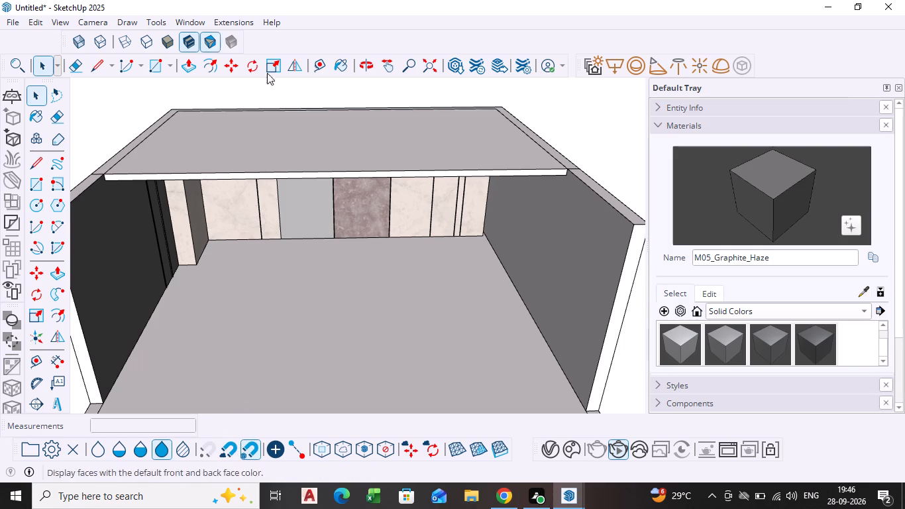
middle_click_drag(468, 327, 449, 226)
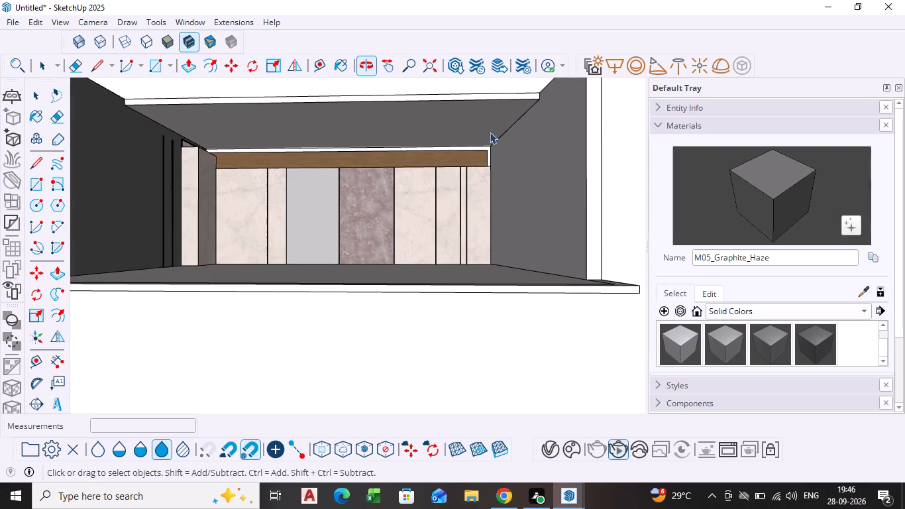
scroll(527, 84, "up", 8)
scroll(452, 171, "down", 4)
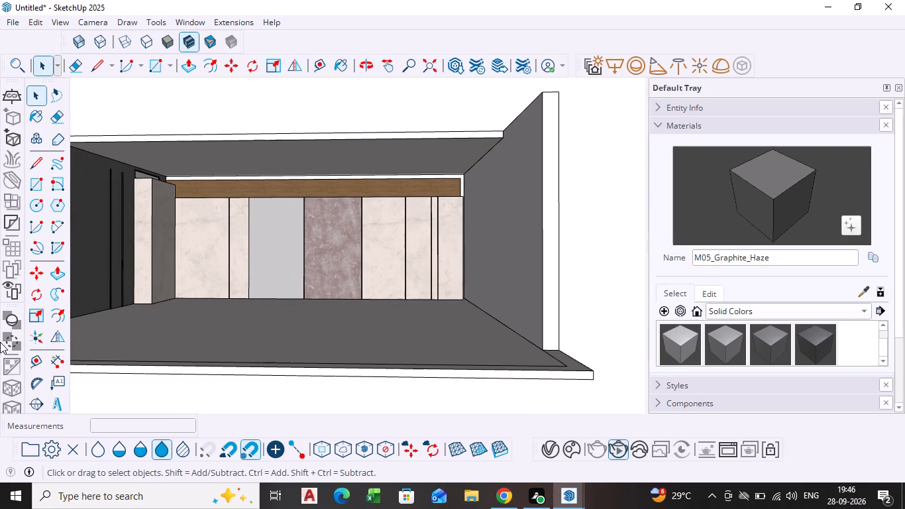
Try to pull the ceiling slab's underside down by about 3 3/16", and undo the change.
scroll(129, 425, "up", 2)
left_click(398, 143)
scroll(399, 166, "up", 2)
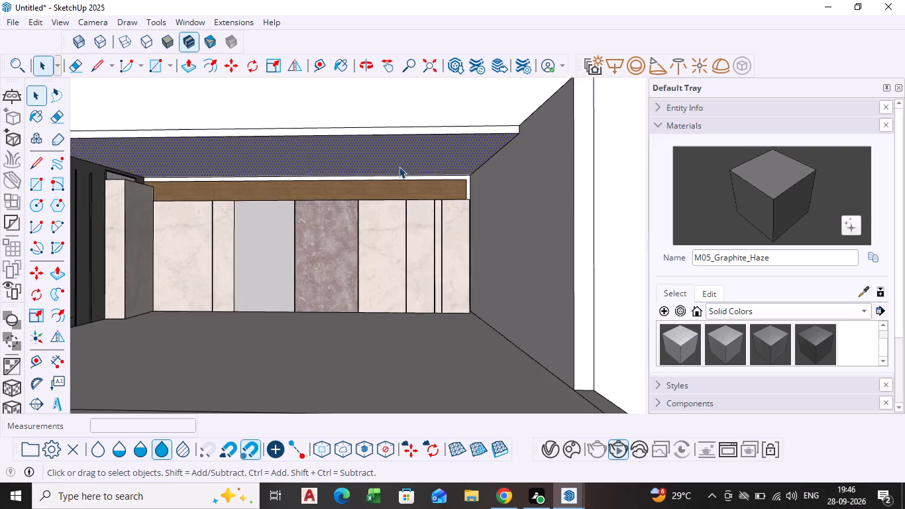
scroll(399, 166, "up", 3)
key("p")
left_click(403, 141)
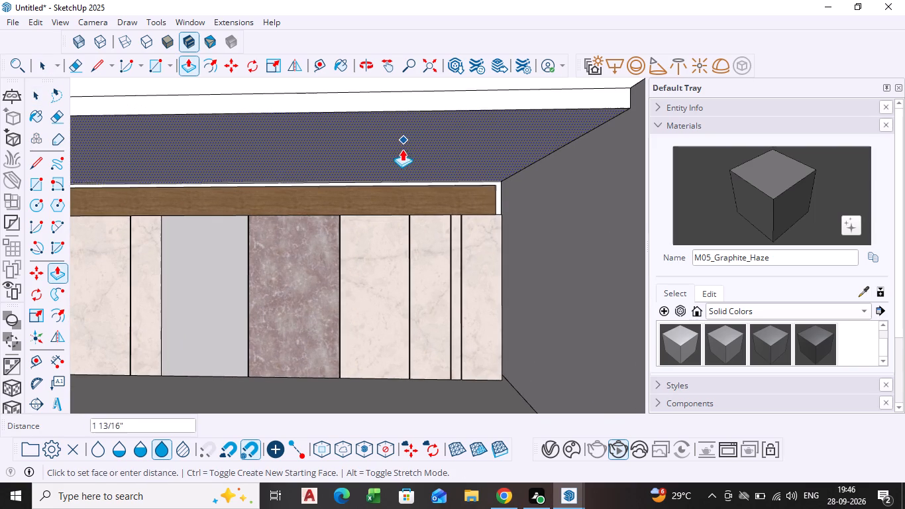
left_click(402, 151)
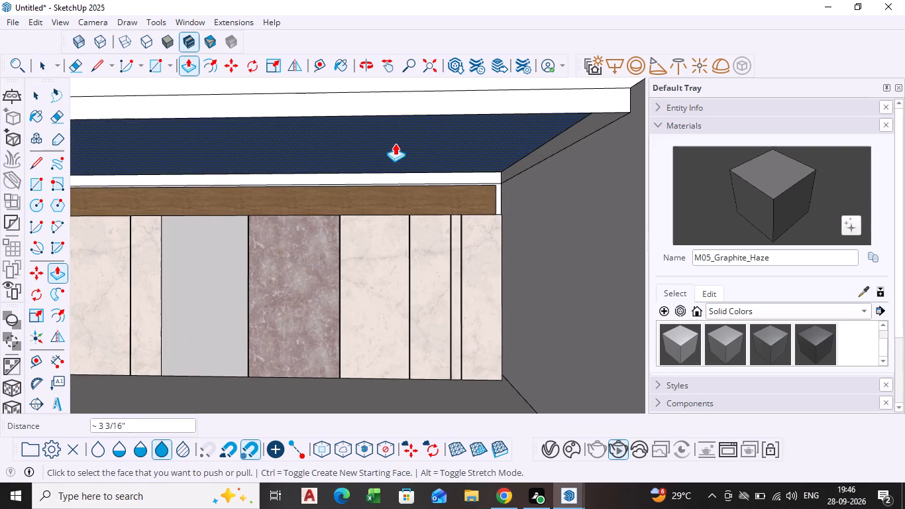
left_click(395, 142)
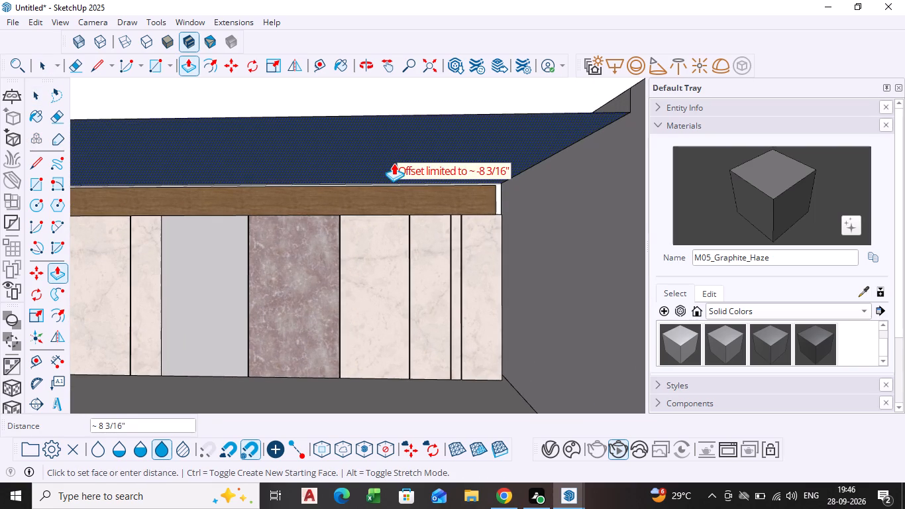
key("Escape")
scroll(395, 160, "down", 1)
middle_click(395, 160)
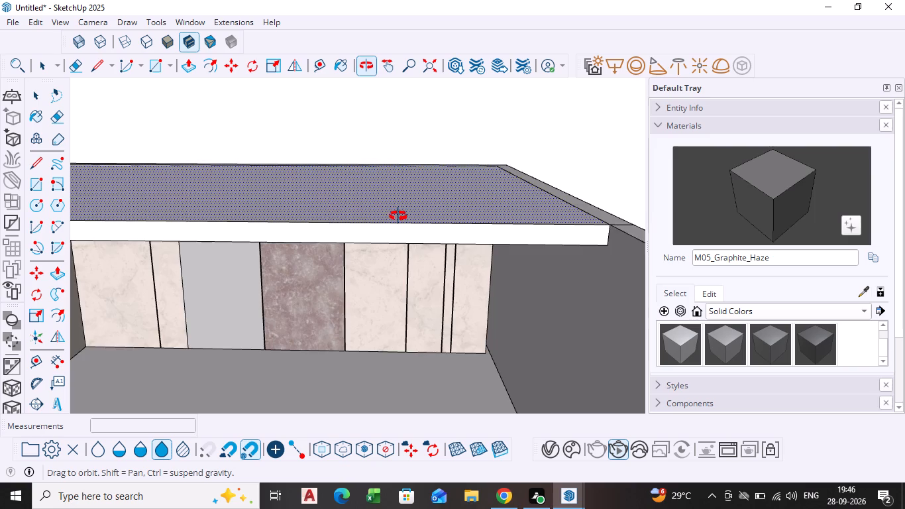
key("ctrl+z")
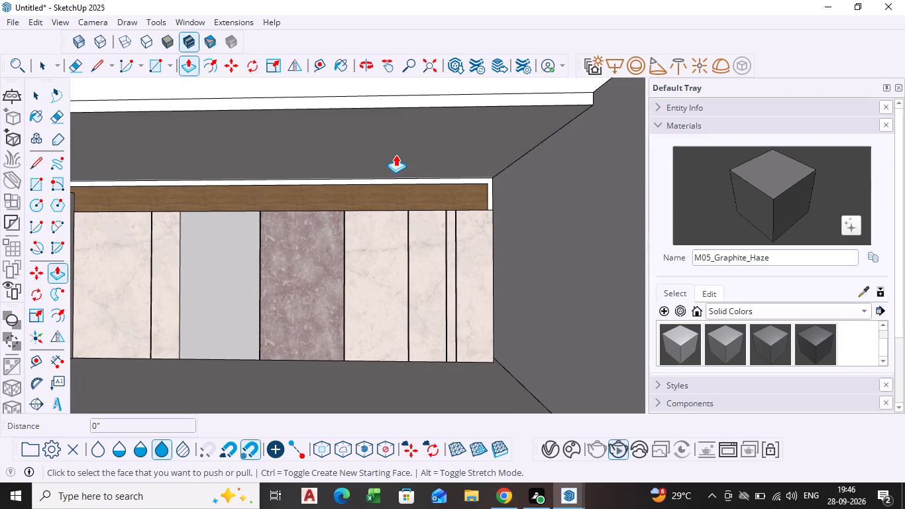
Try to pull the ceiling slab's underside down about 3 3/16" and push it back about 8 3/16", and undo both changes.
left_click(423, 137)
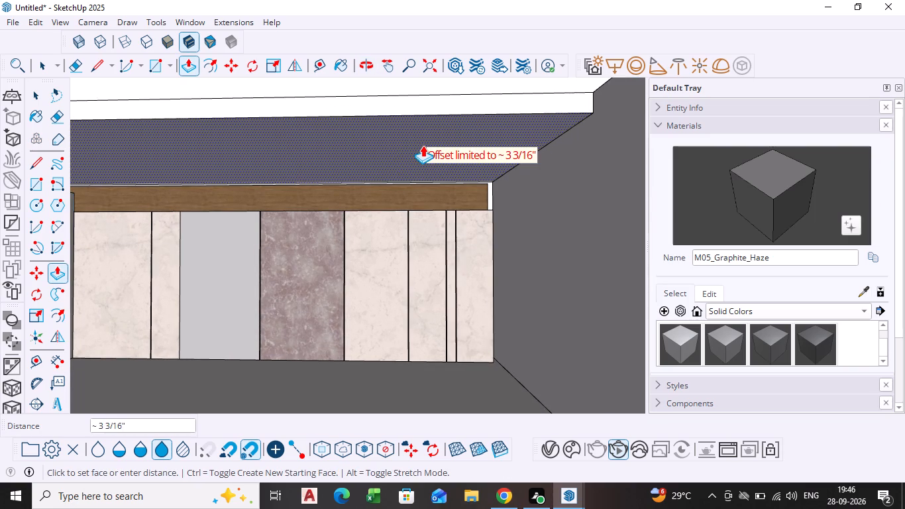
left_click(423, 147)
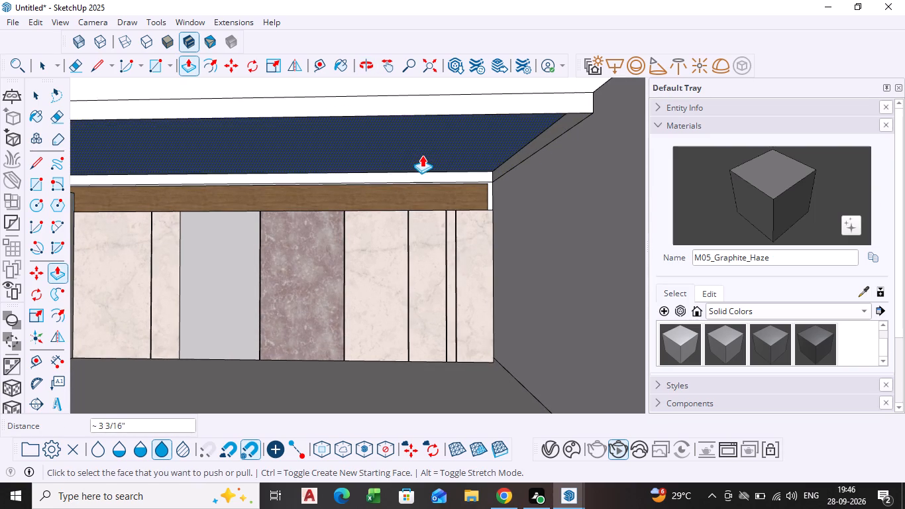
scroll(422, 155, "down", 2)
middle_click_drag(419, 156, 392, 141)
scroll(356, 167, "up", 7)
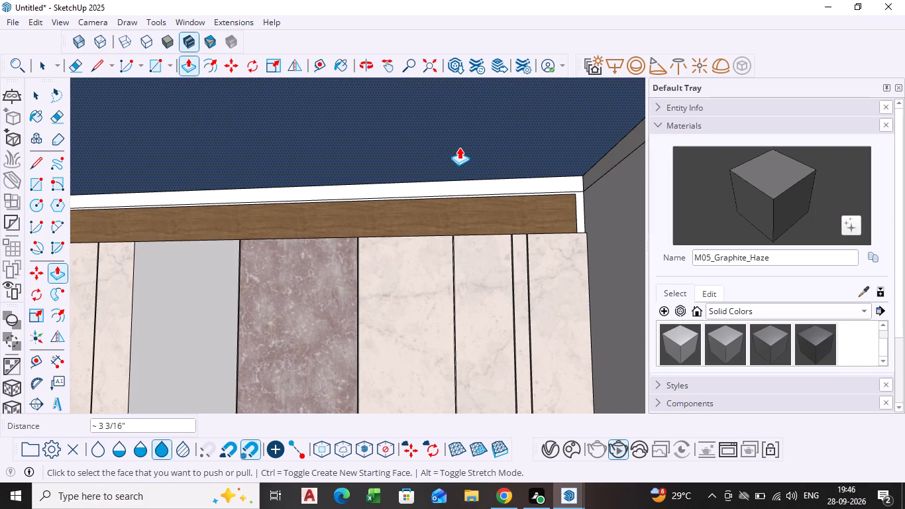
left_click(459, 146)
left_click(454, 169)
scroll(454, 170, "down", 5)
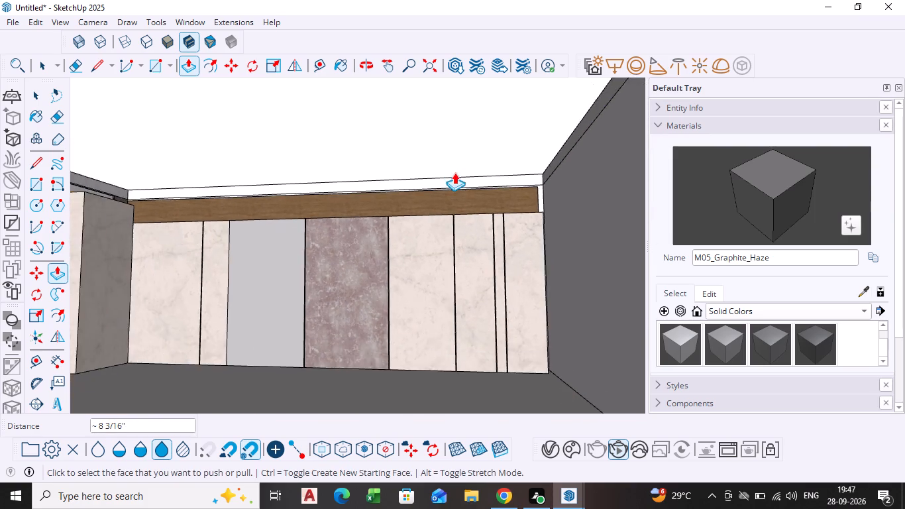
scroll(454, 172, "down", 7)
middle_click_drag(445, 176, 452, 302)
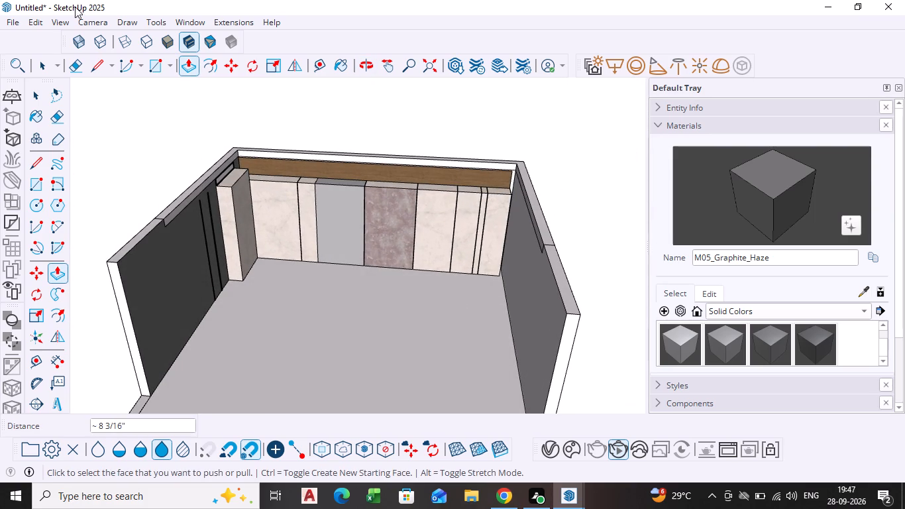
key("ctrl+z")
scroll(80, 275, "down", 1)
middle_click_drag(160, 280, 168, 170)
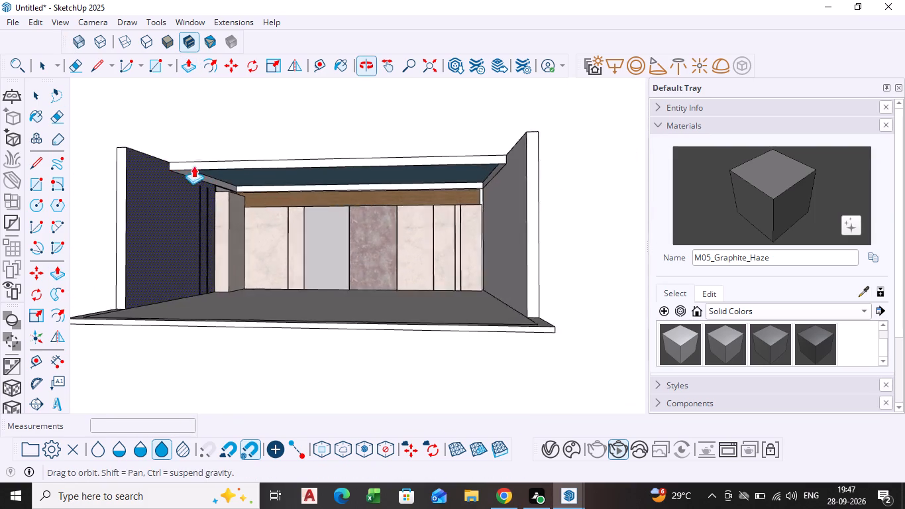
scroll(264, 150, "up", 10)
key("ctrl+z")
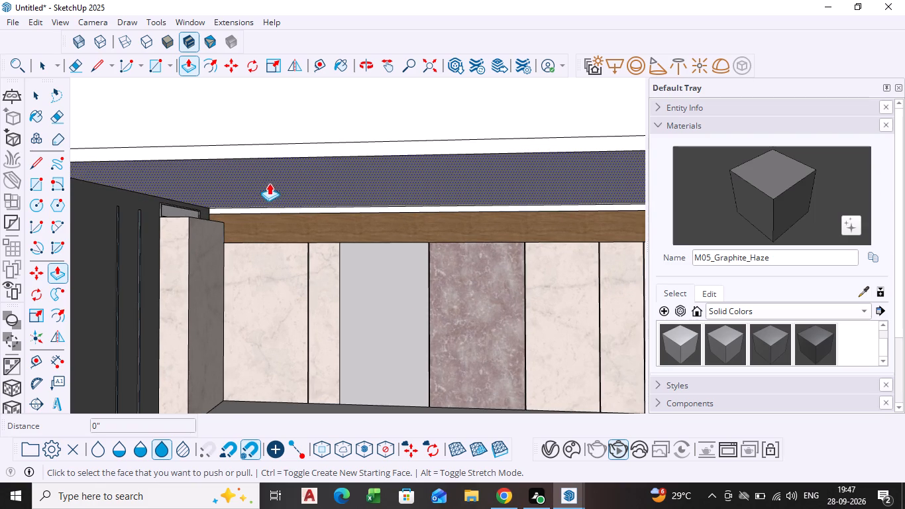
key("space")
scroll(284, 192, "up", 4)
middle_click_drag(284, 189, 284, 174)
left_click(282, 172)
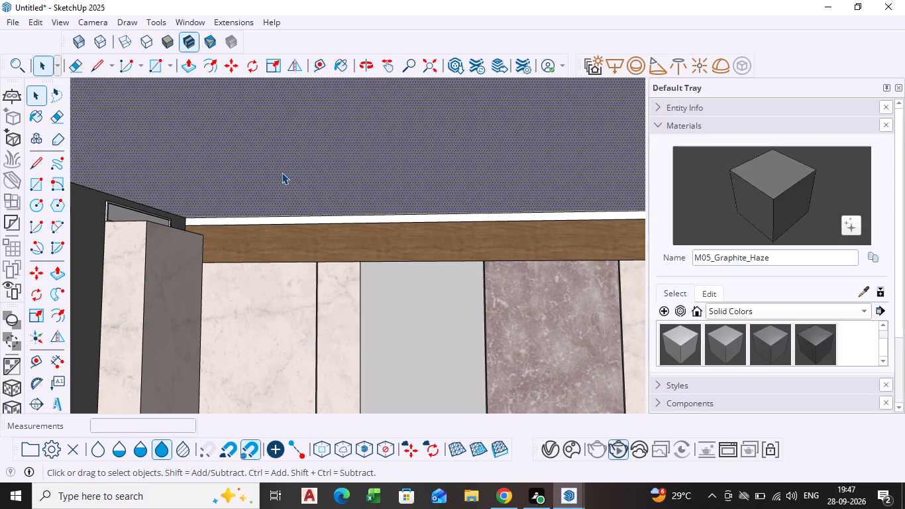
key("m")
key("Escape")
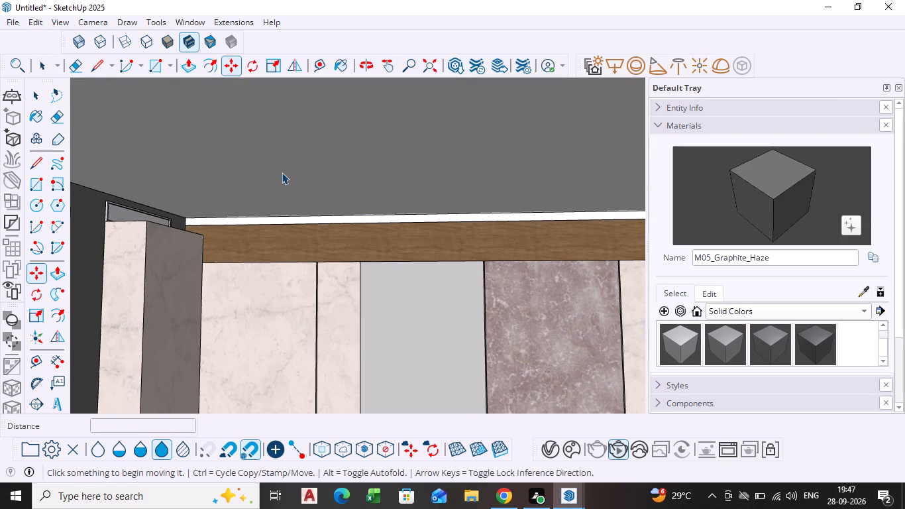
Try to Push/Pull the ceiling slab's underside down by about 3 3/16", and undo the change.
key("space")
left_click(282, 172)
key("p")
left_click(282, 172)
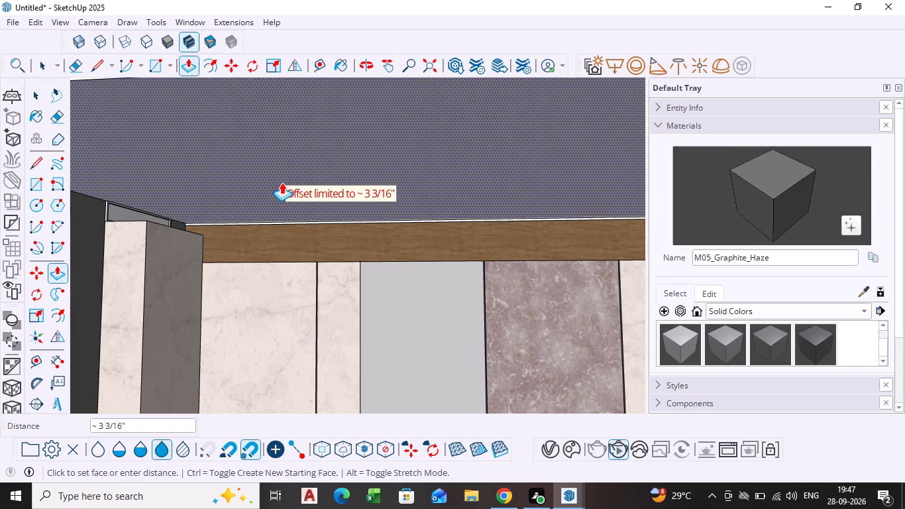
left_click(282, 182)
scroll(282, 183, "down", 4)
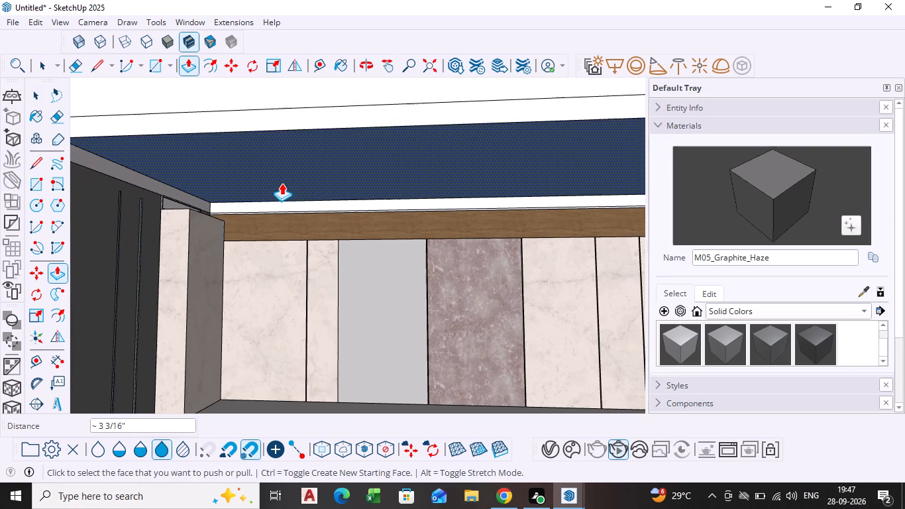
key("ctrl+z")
Push/Pull the ceiling slab's underside down by about 2 1/2", towards the wood band above the marble panels.
scroll(284, 182, "up", 3)
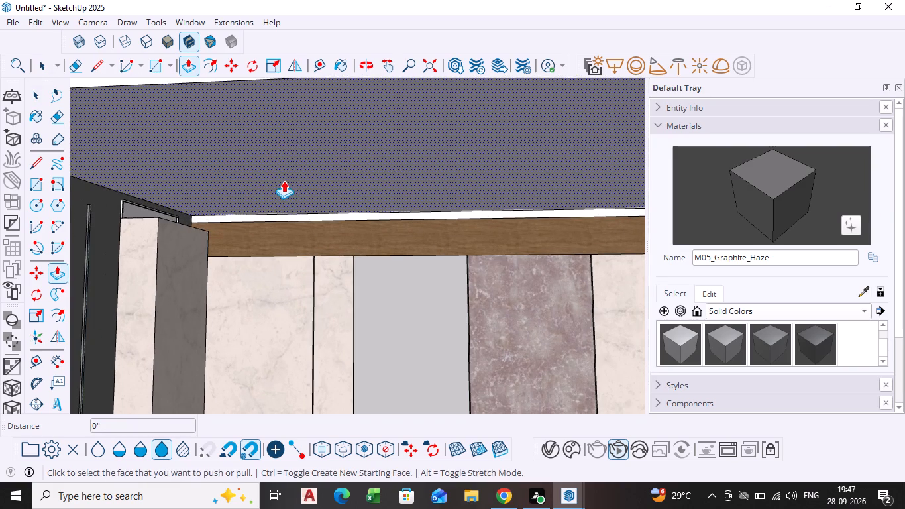
left_click(284, 180)
left_click(284, 186)
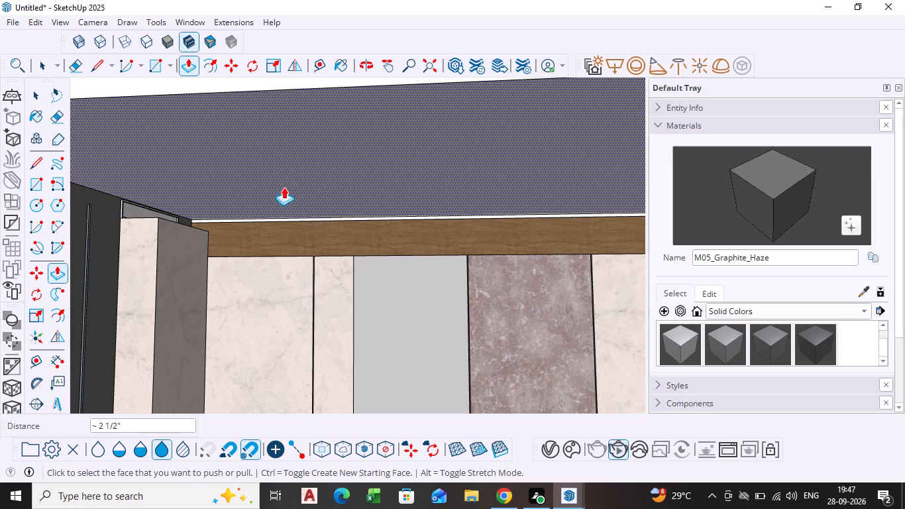
scroll(302, 260, "down", 5)
key("space")
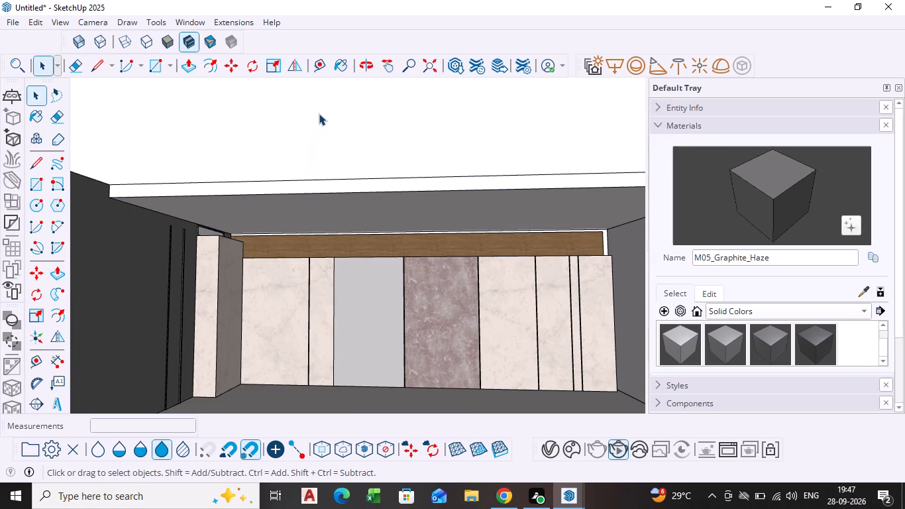
Examine the ceiling slab from above and along its front edge where it meets the side walls.
scroll(293, 285, "down", 1)
middle_click_drag(293, 285, 315, 346)
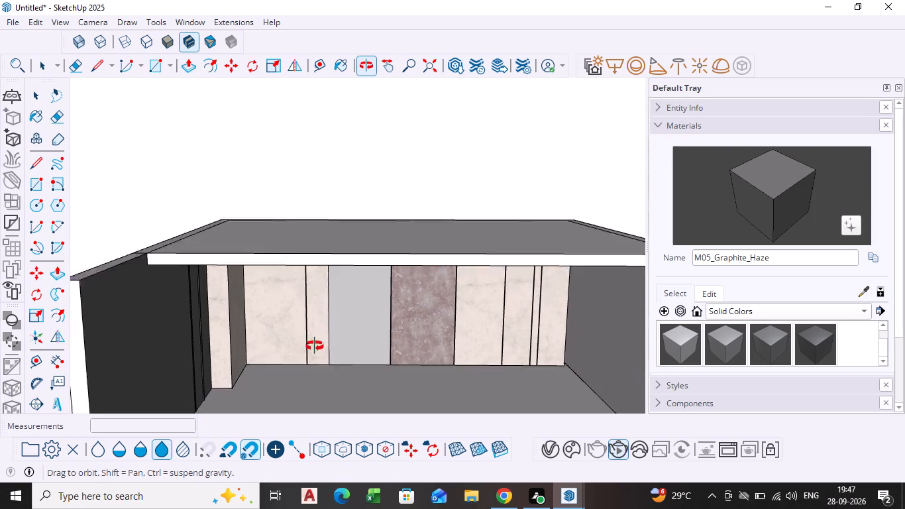
middle_click_drag(315, 346, 316, 354)
middle_click_drag(209, 300, 205, 326)
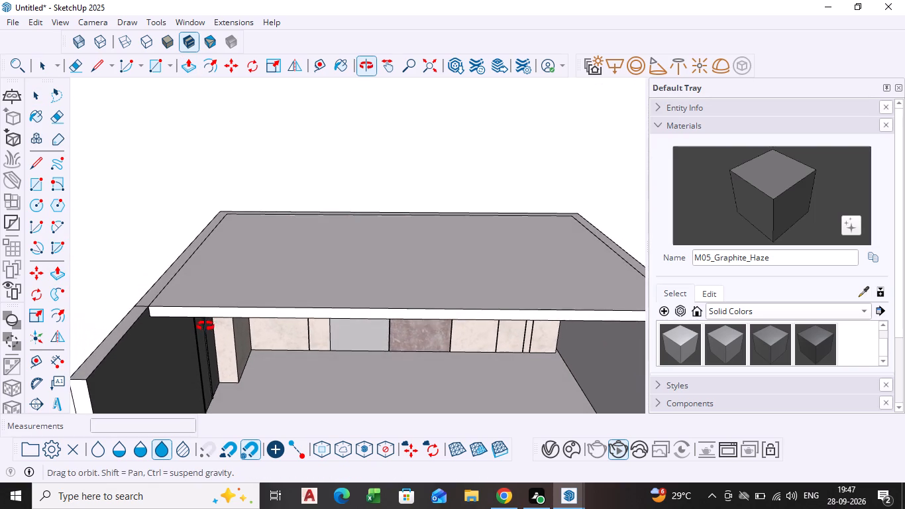
middle_click_drag(205, 326, 204, 329)
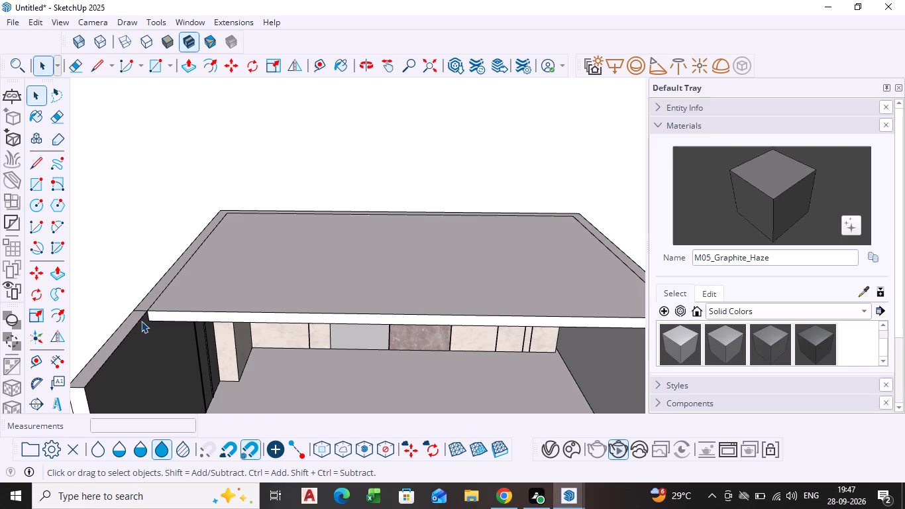
middle_click_drag(158, 266, 167, 309)
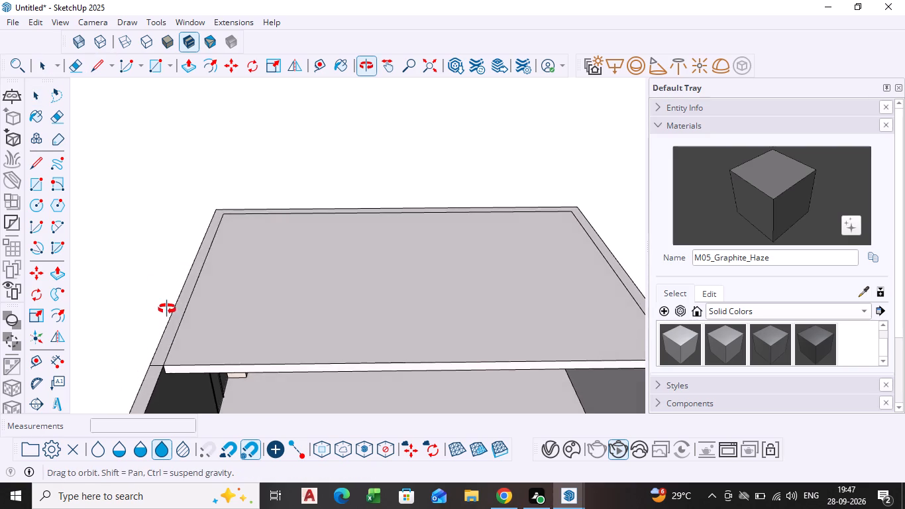
middle_click_drag(167, 309, 151, 231)
middle_click_drag(144, 282, 140, 249)
scroll(139, 249, "up", 5)
middle_click(136, 226)
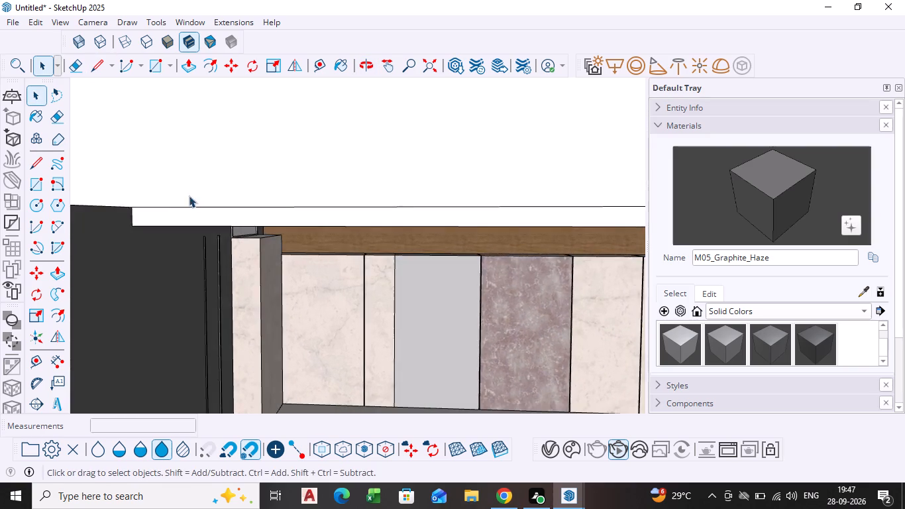
Examine the ceiling's underside from inside the room, along the wood band and above the column.
scroll(360, 239, "down", 5)
middle_click_drag(515, 310, 501, 262)
scroll(494, 248, "up", 8)
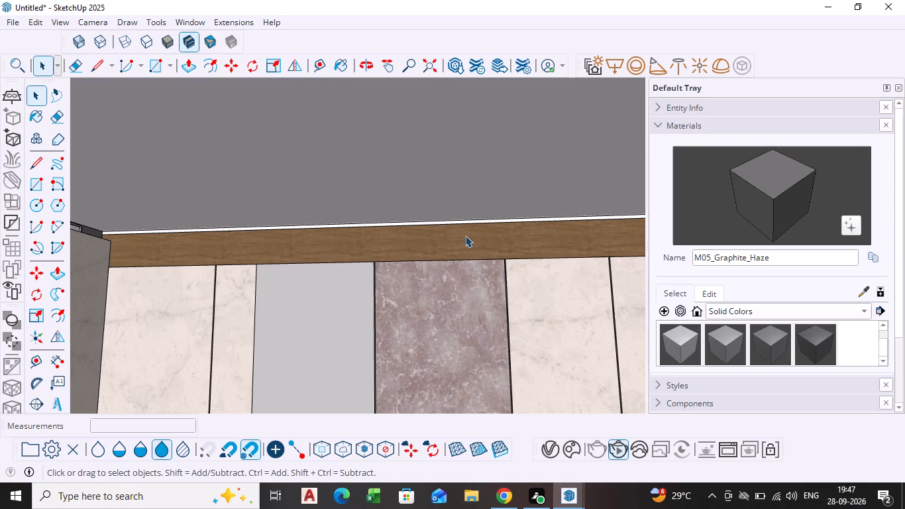
scroll(458, 235, "down", 7)
middle_click_drag(456, 230, 454, 217)
scroll(439, 199, "up", 3)
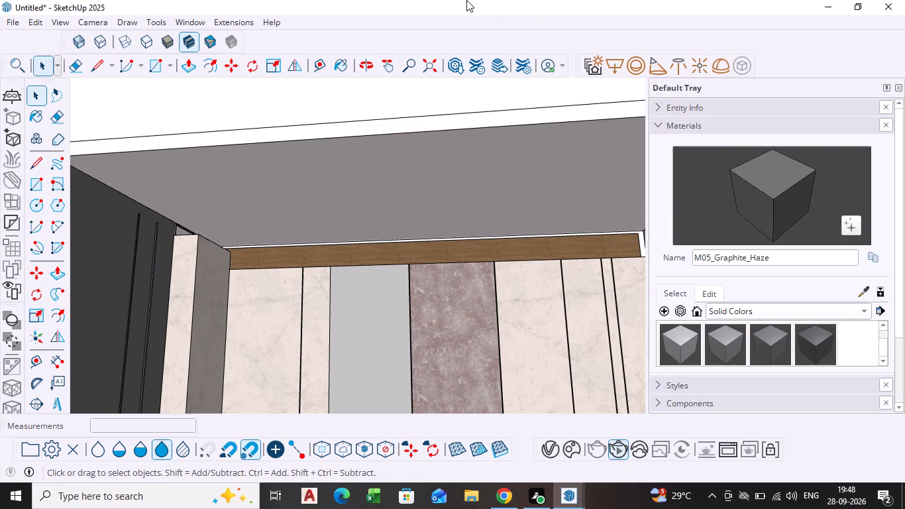
scroll(464, 5, "up", 1)
scroll(221, 165, "down", 4)
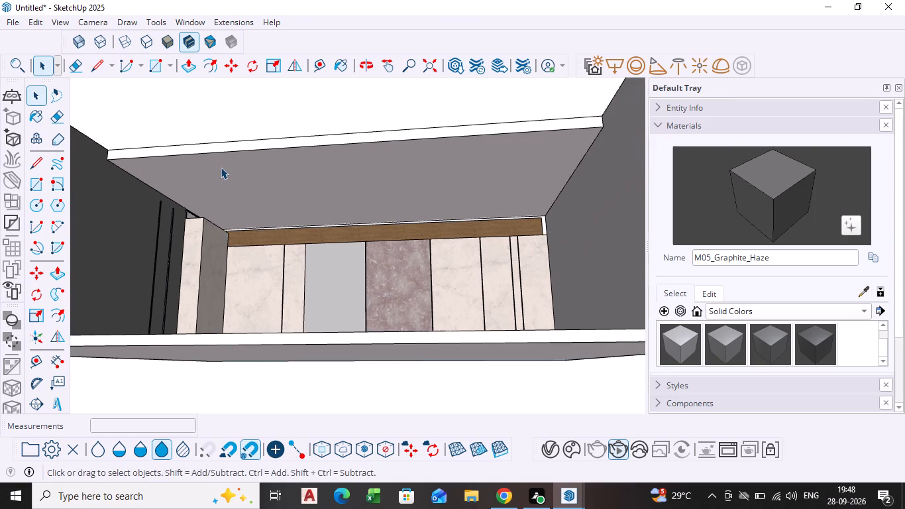
scroll(225, 189, "down", 1)
middle_click_drag(225, 189, 232, 202)
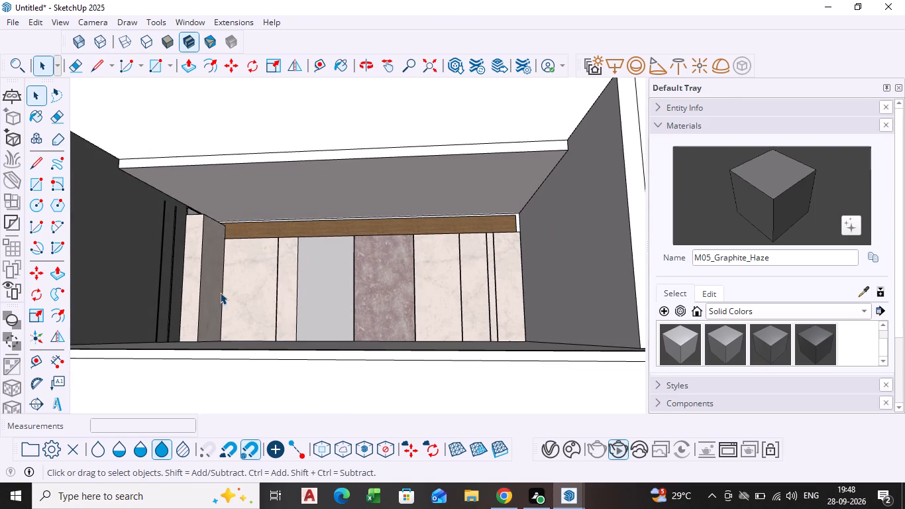
scroll(219, 200, "up", 7)
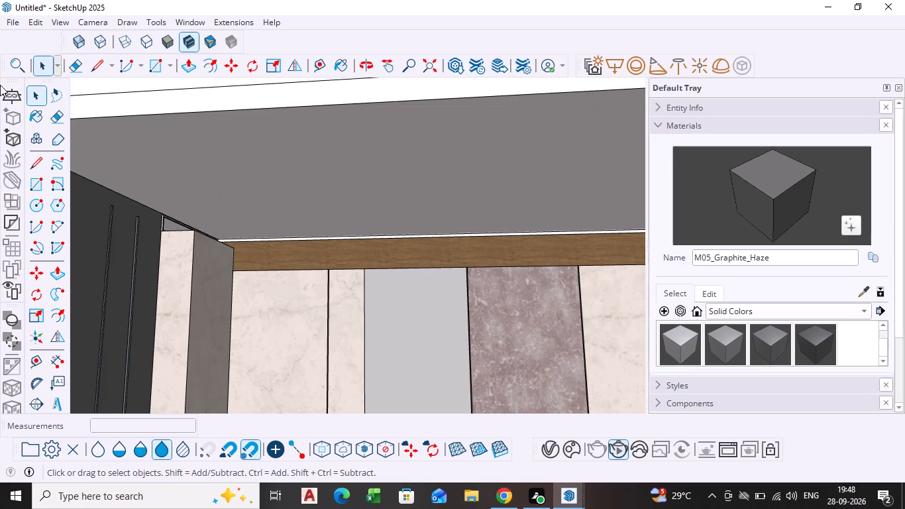
middle_click_drag(627, 285, 512, 288, "shift")
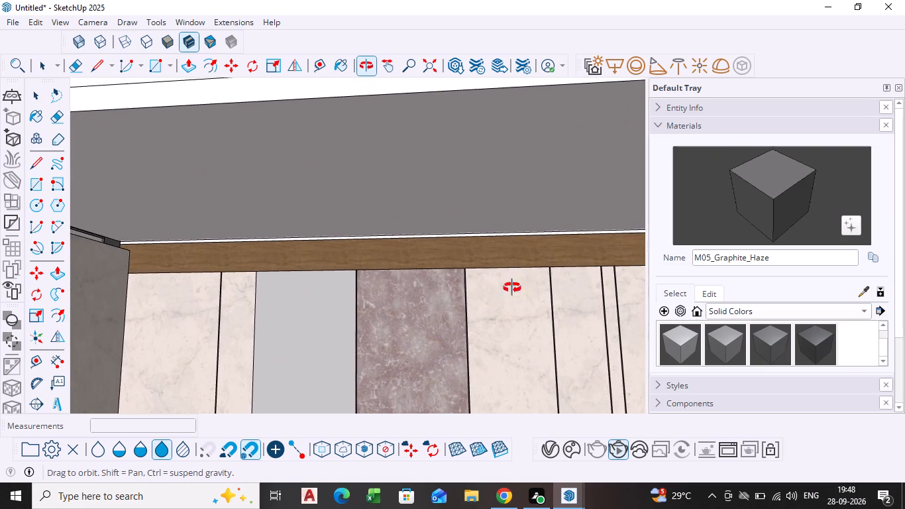
middle_click_drag(512, 288, 511, 288, "shift")
scroll(480, 274, "down", 3)
scroll(423, 226, "up", 1)
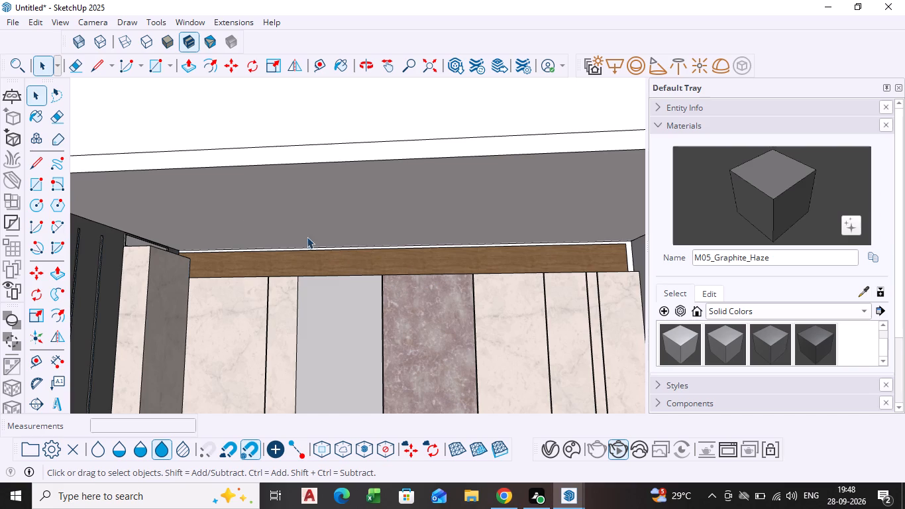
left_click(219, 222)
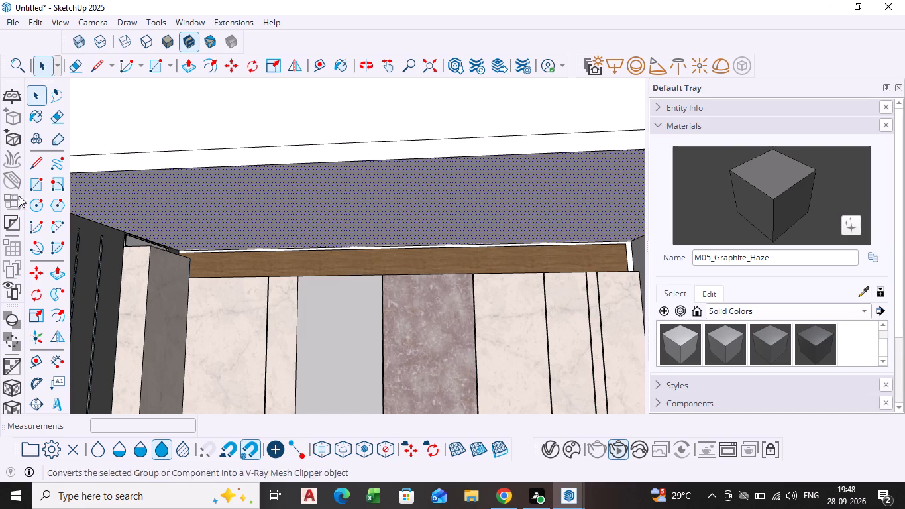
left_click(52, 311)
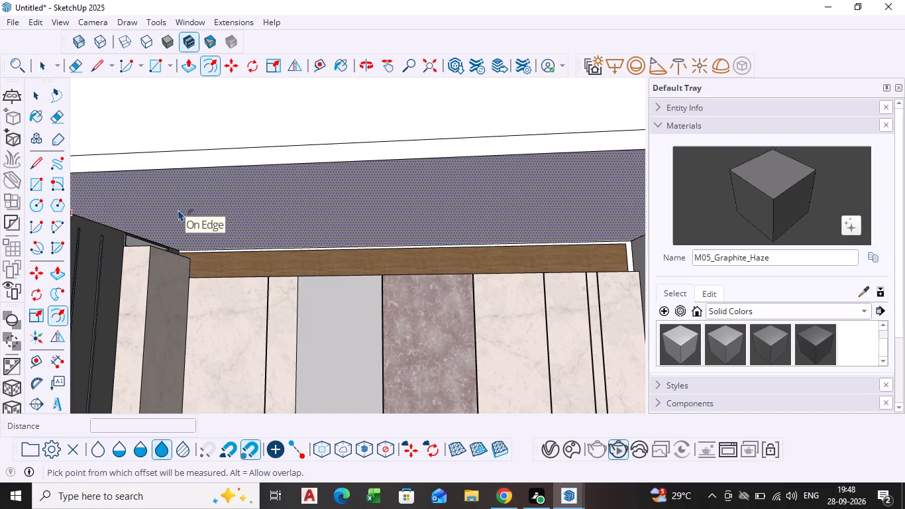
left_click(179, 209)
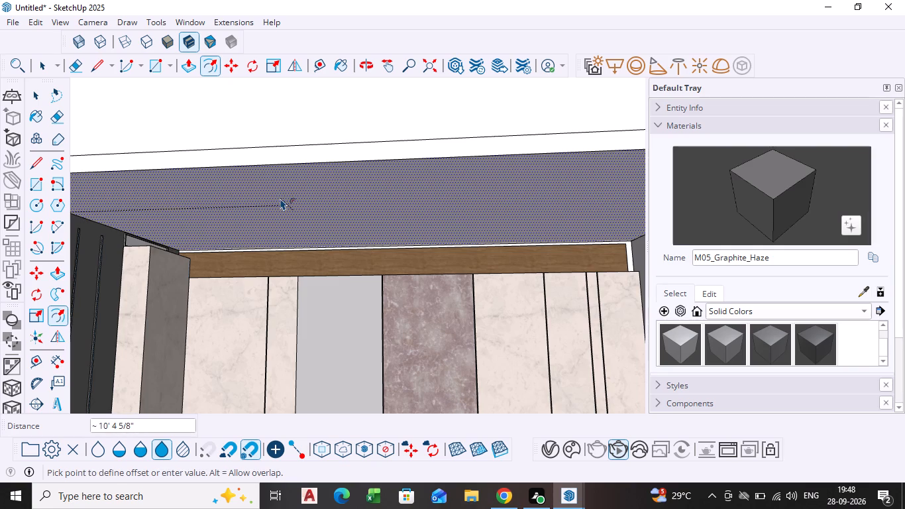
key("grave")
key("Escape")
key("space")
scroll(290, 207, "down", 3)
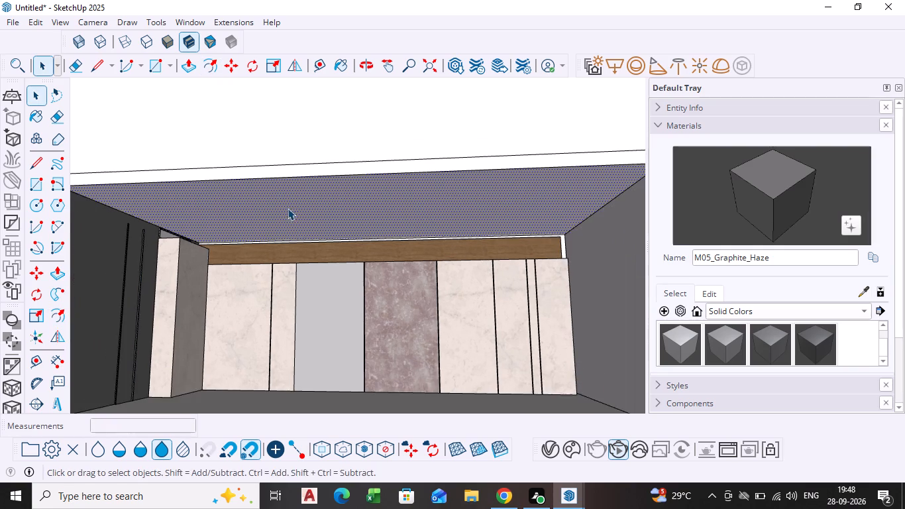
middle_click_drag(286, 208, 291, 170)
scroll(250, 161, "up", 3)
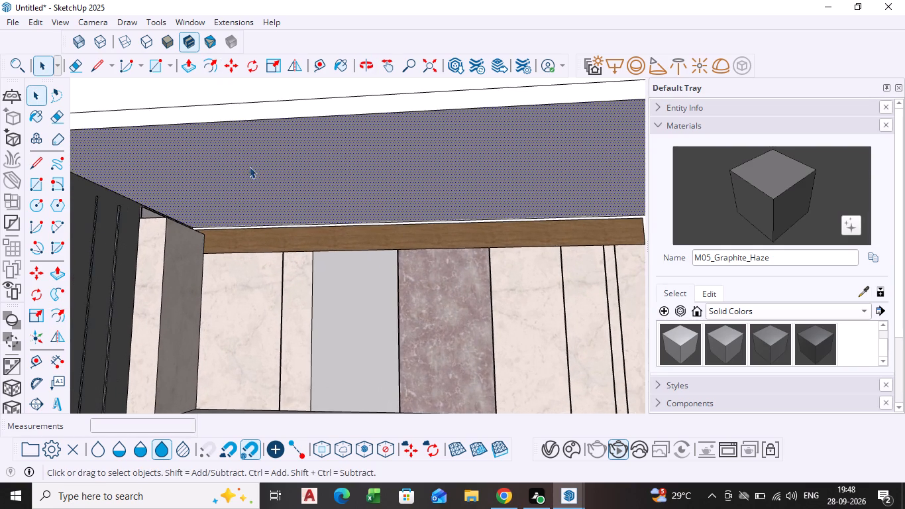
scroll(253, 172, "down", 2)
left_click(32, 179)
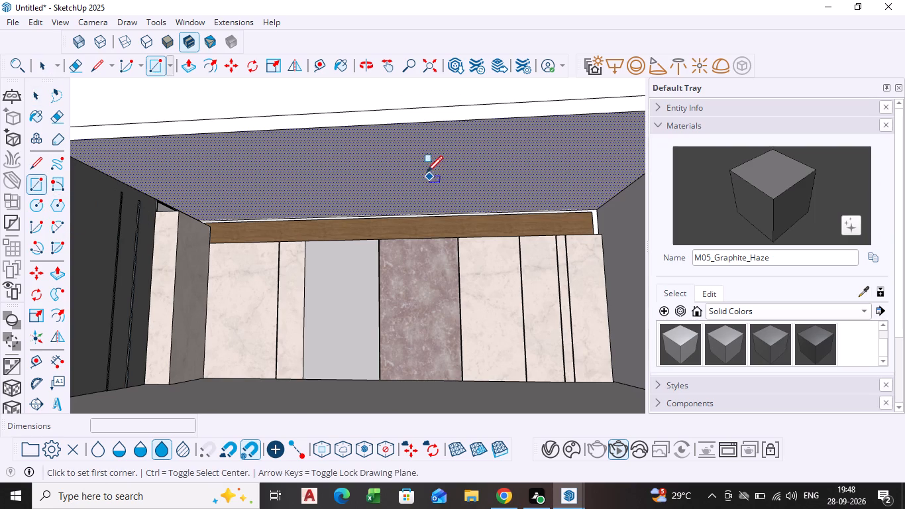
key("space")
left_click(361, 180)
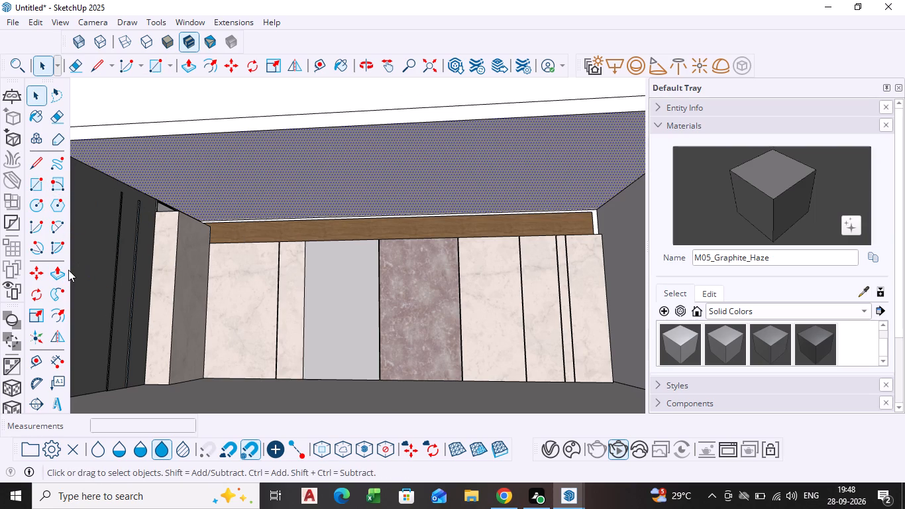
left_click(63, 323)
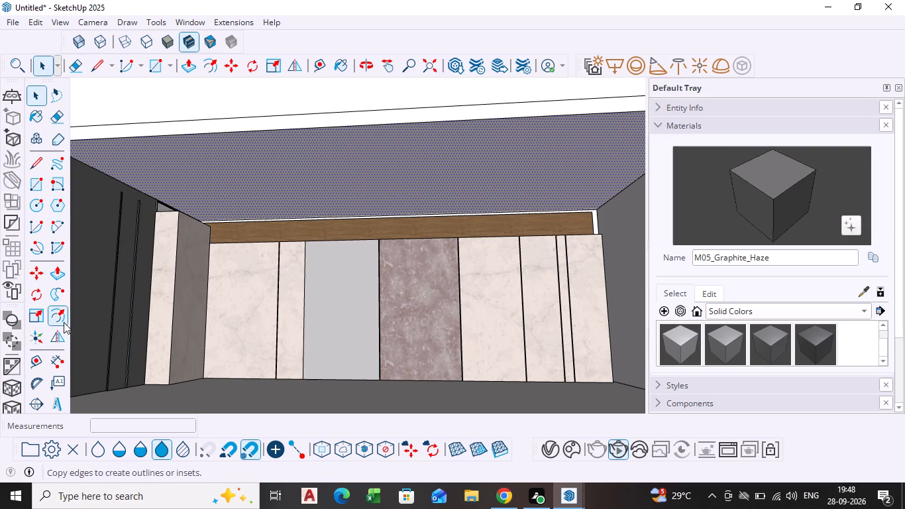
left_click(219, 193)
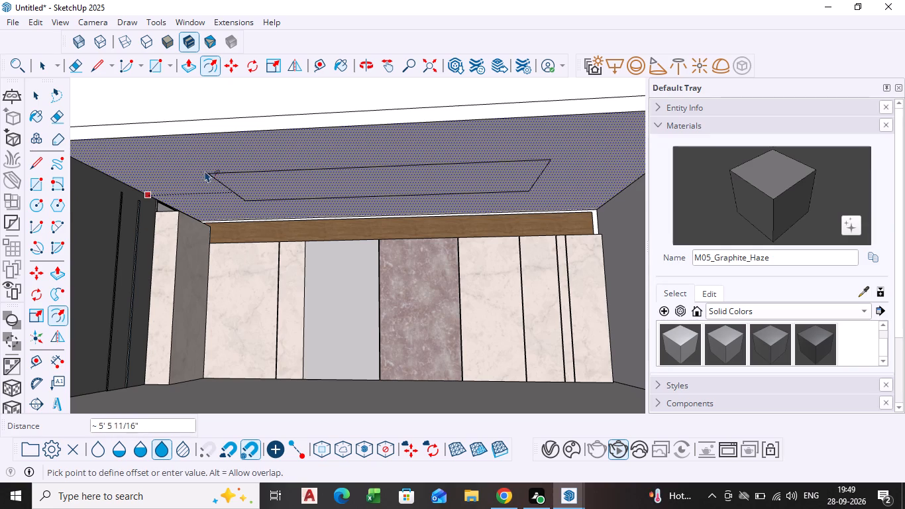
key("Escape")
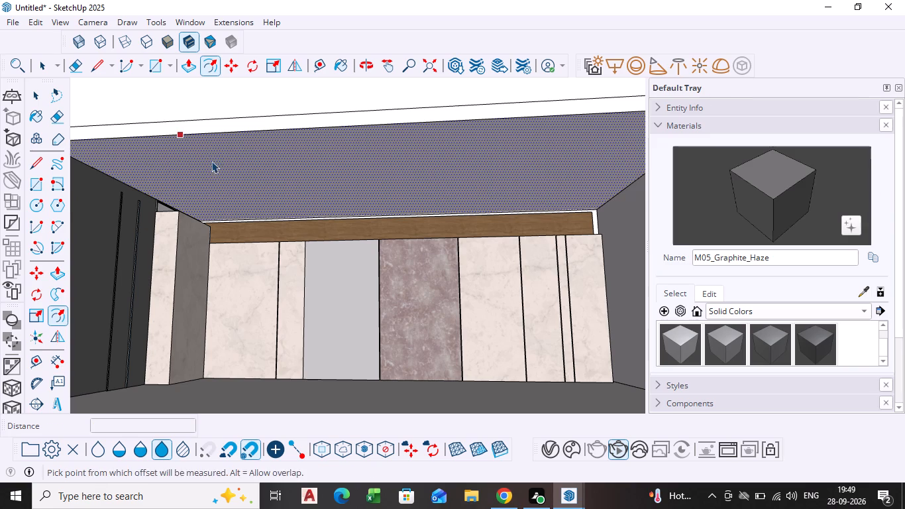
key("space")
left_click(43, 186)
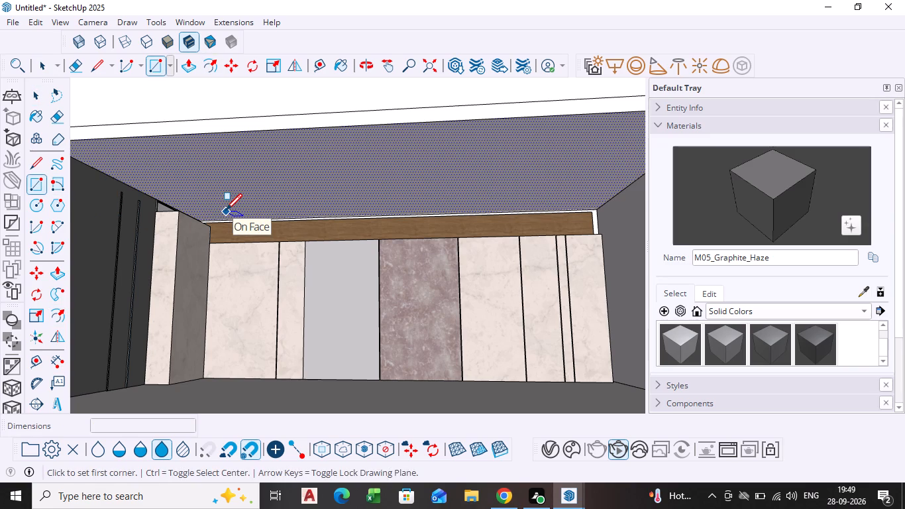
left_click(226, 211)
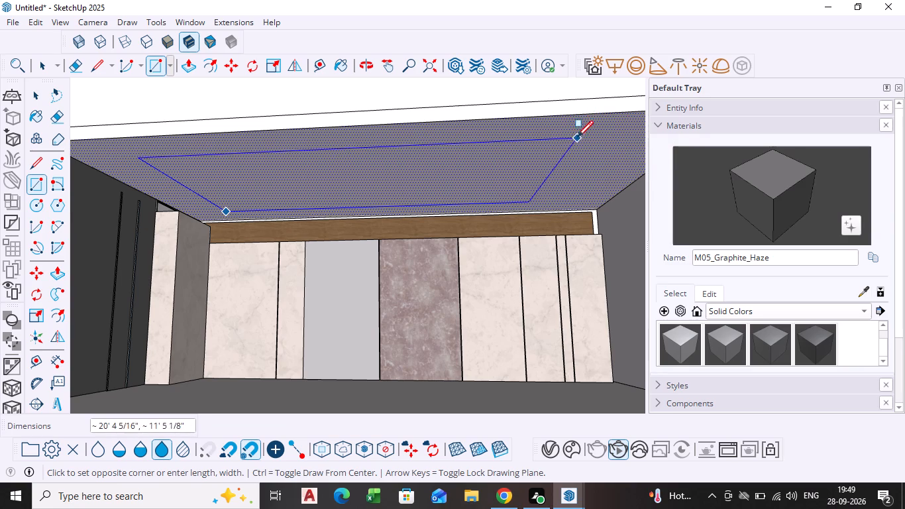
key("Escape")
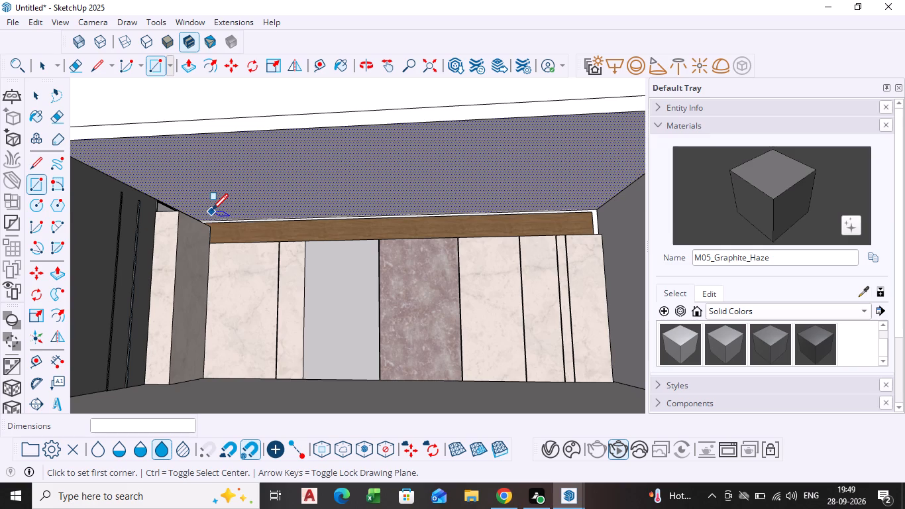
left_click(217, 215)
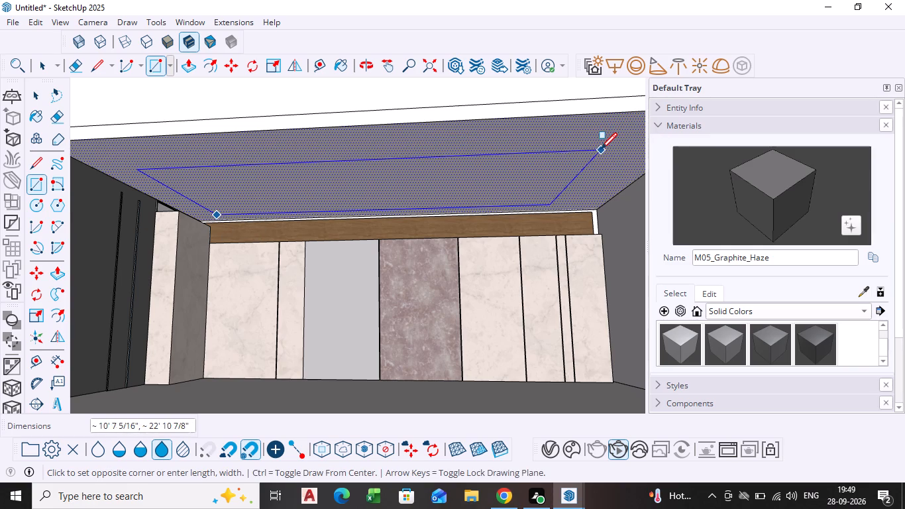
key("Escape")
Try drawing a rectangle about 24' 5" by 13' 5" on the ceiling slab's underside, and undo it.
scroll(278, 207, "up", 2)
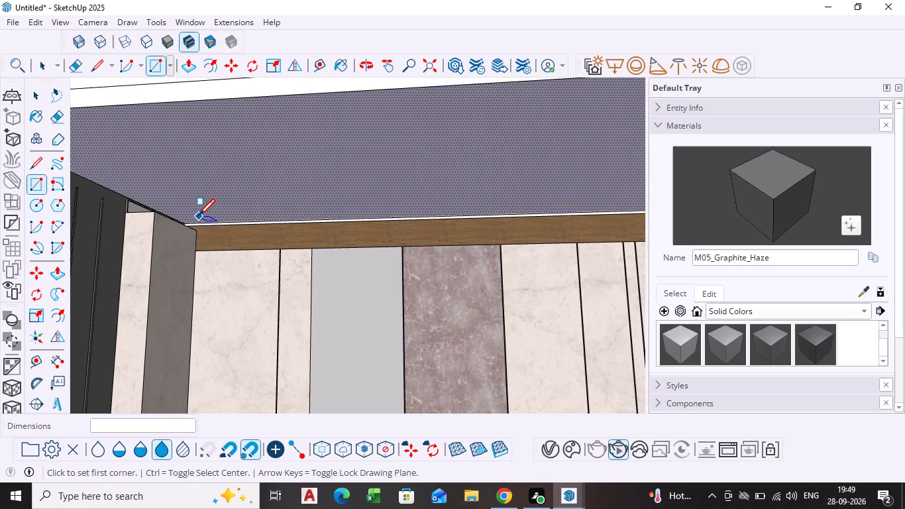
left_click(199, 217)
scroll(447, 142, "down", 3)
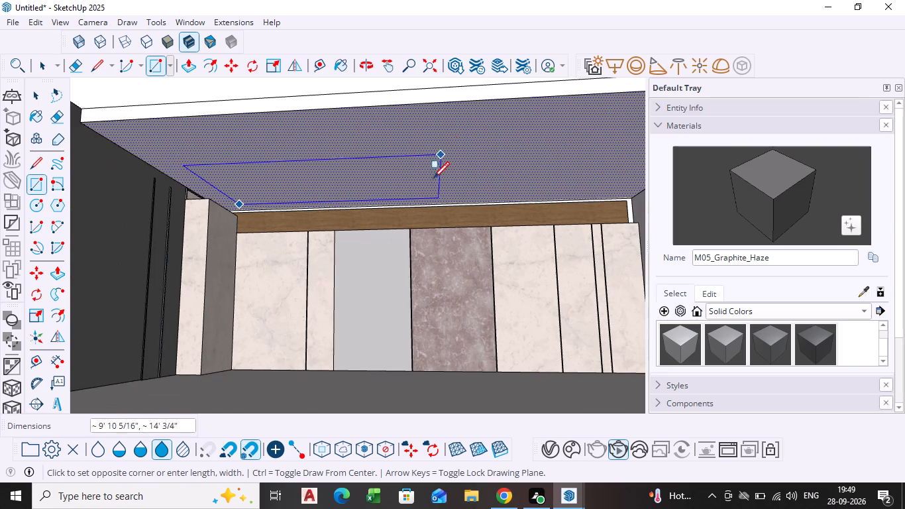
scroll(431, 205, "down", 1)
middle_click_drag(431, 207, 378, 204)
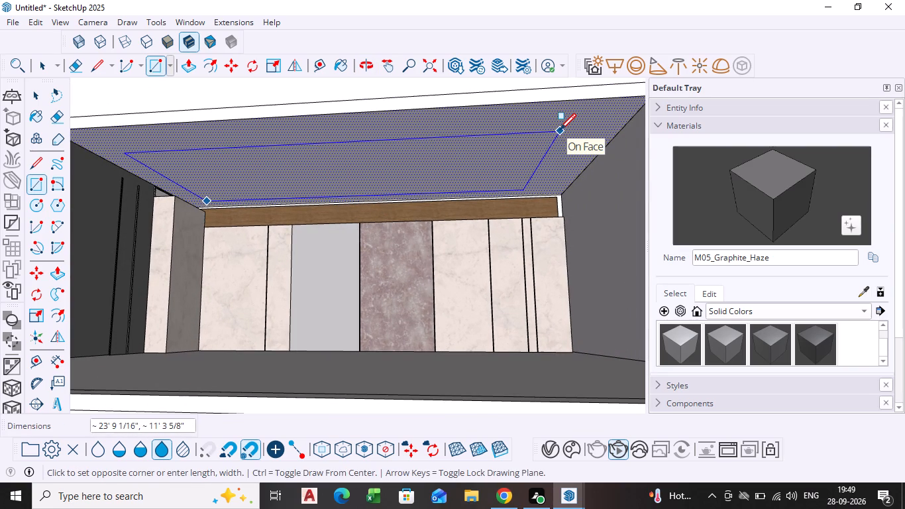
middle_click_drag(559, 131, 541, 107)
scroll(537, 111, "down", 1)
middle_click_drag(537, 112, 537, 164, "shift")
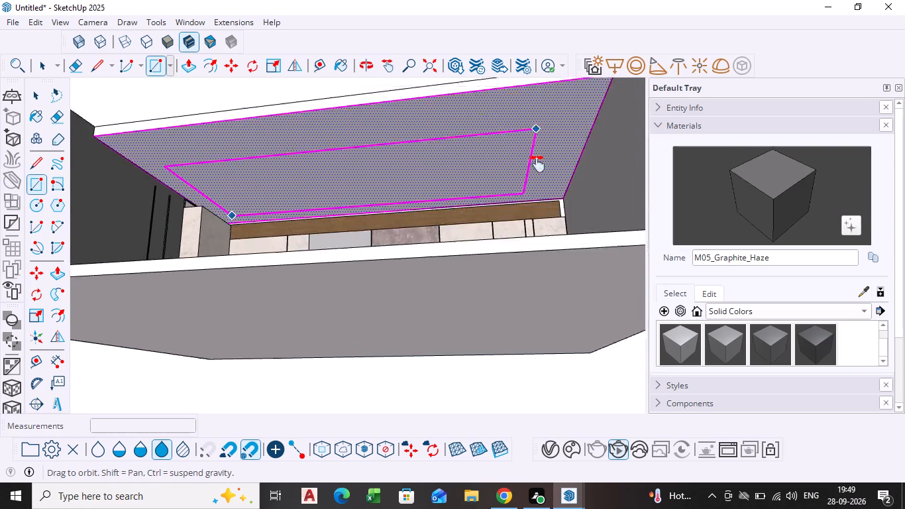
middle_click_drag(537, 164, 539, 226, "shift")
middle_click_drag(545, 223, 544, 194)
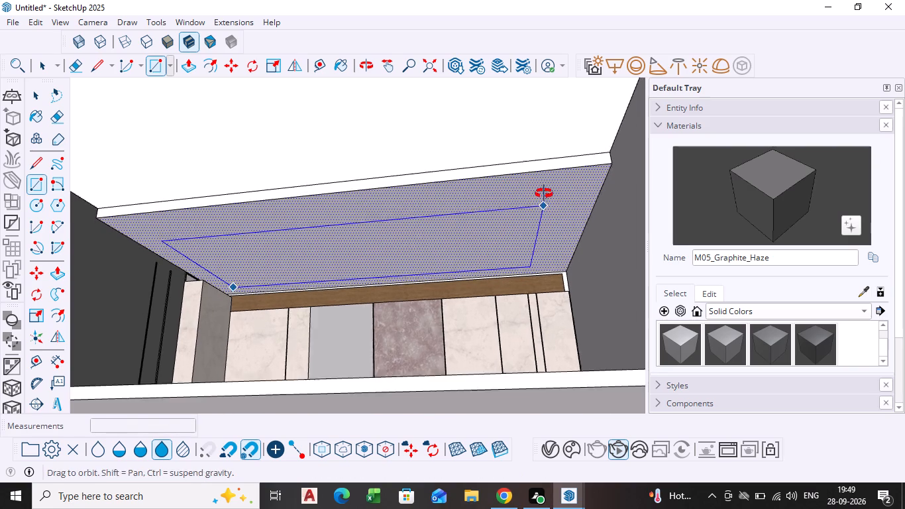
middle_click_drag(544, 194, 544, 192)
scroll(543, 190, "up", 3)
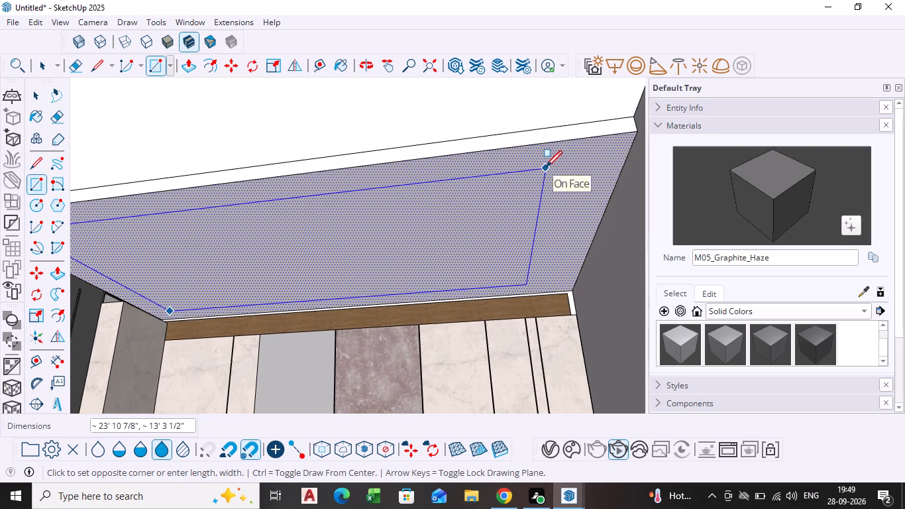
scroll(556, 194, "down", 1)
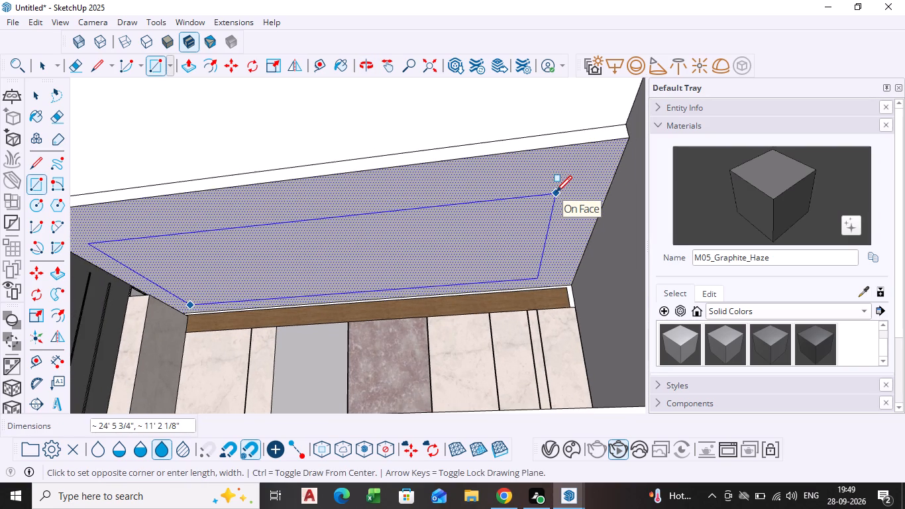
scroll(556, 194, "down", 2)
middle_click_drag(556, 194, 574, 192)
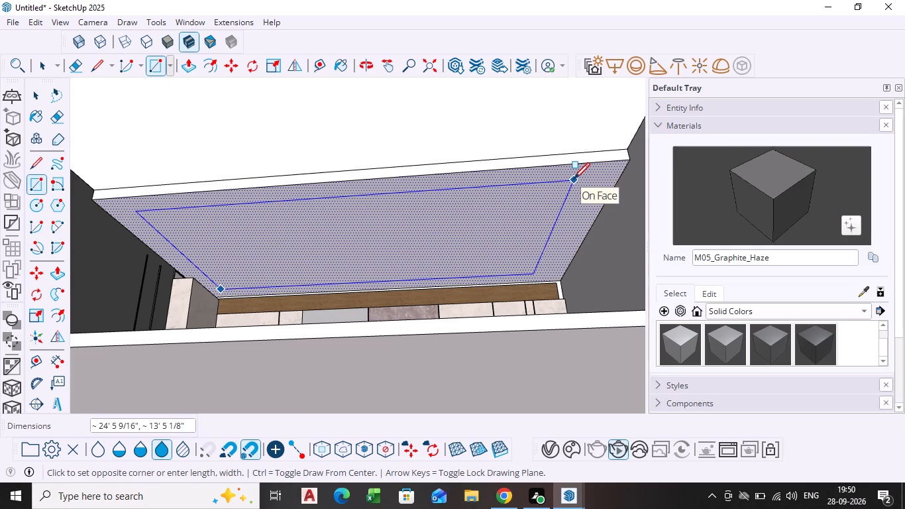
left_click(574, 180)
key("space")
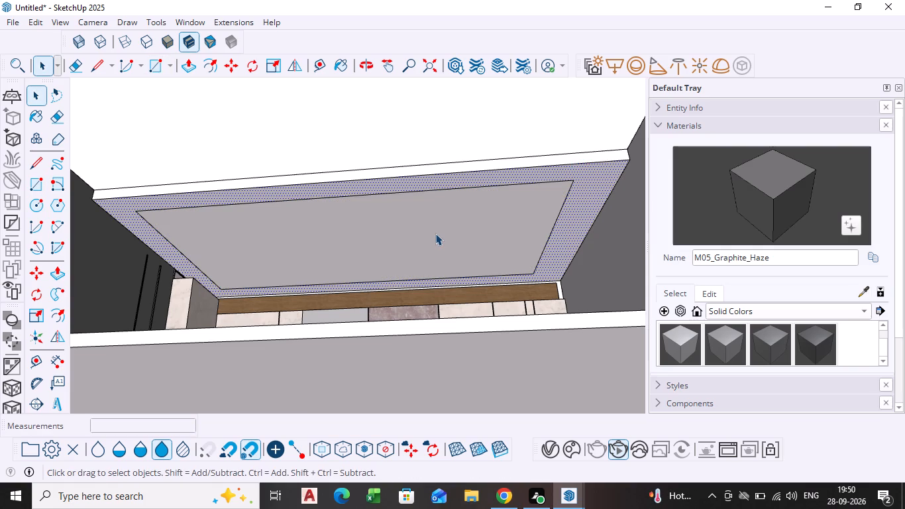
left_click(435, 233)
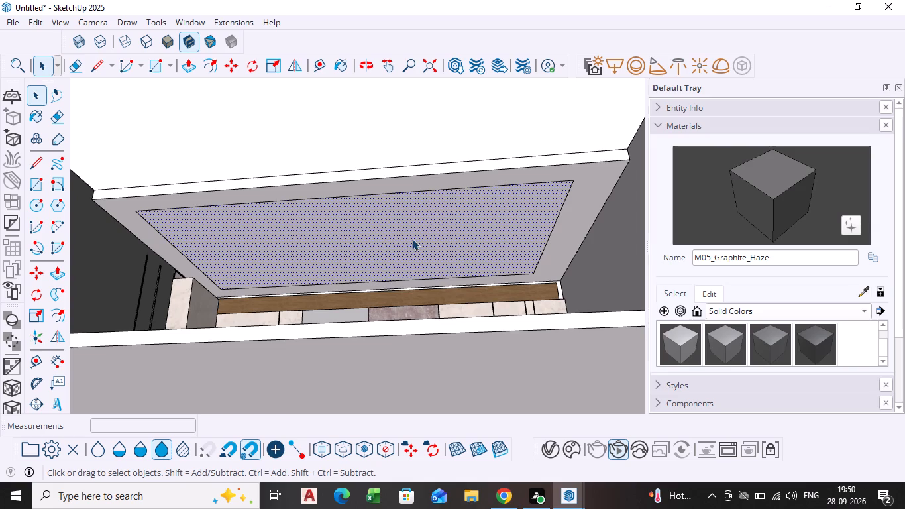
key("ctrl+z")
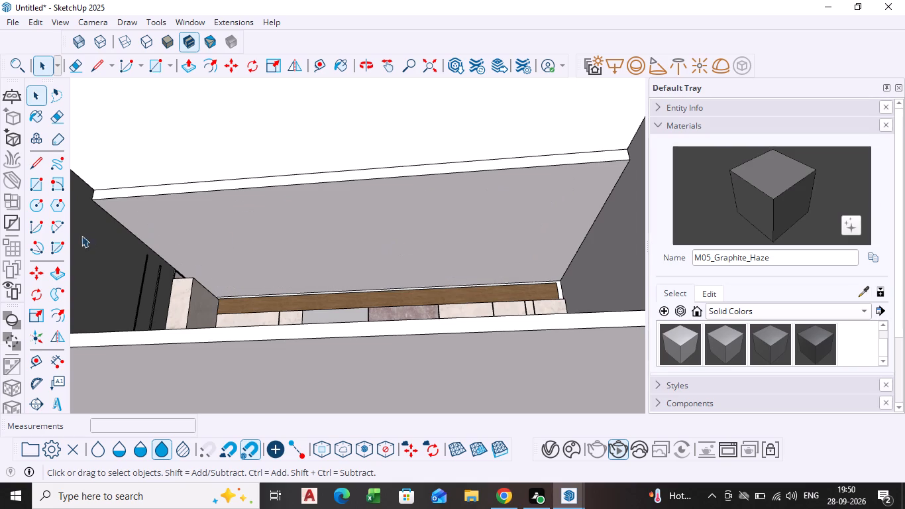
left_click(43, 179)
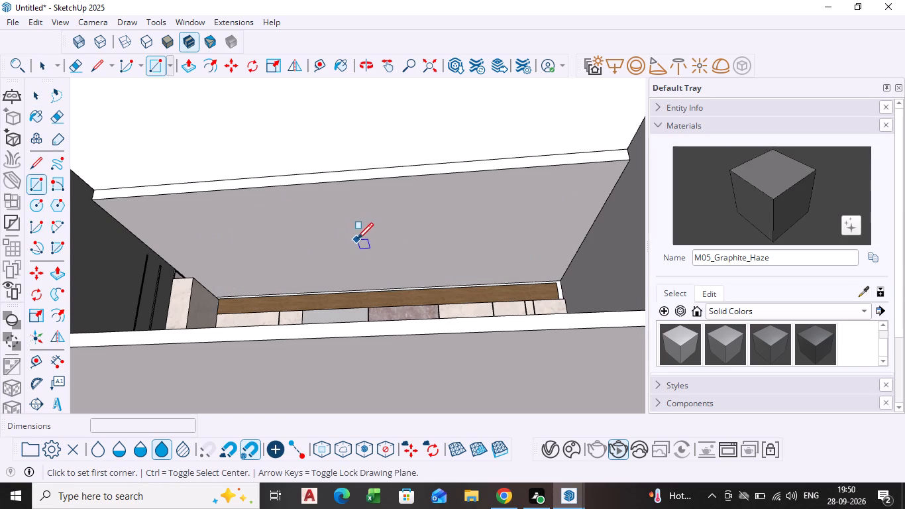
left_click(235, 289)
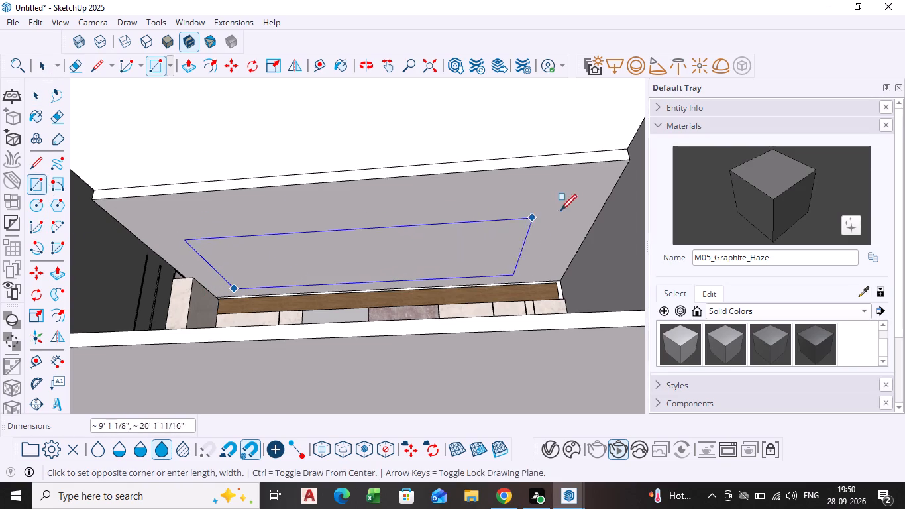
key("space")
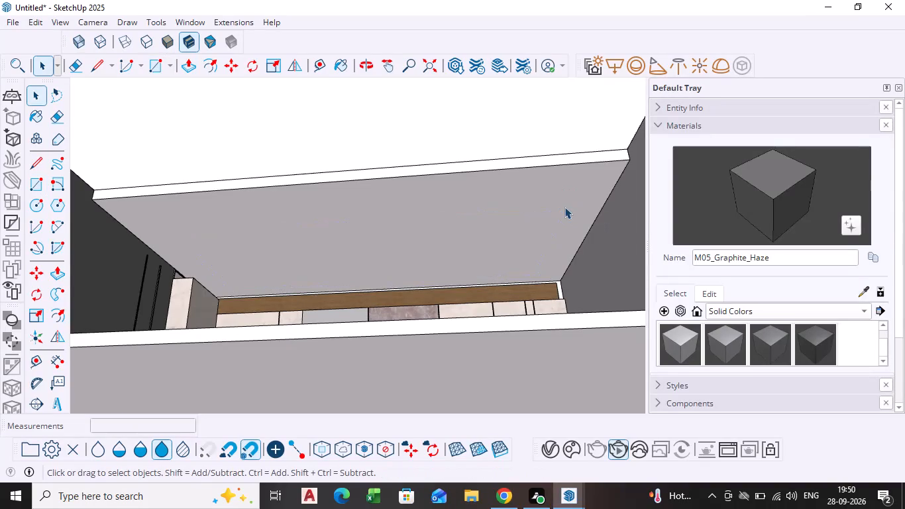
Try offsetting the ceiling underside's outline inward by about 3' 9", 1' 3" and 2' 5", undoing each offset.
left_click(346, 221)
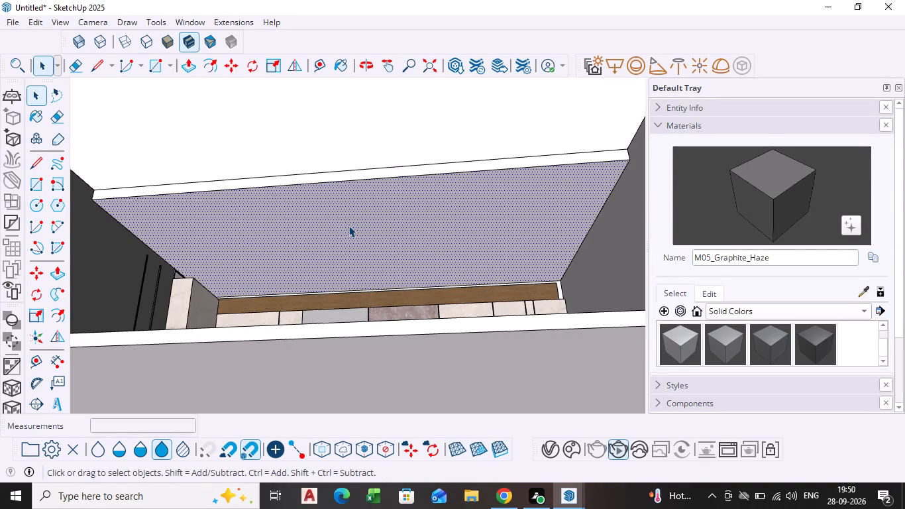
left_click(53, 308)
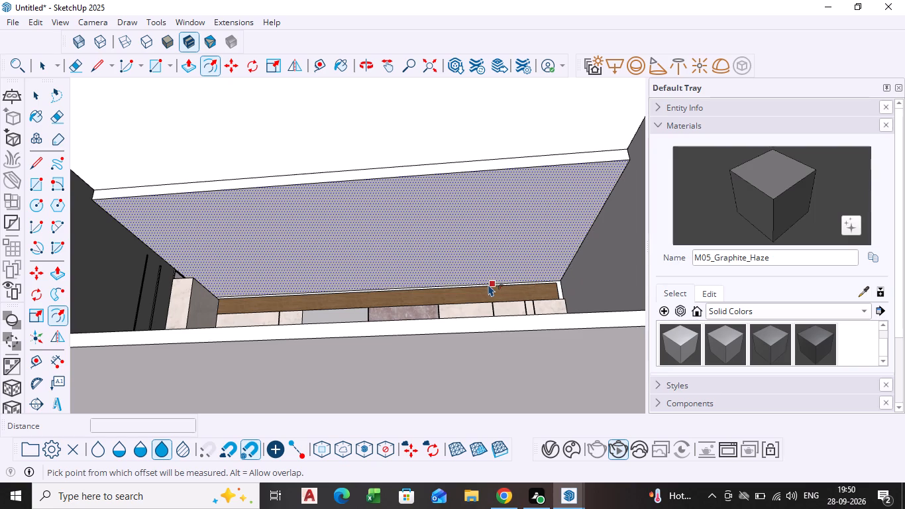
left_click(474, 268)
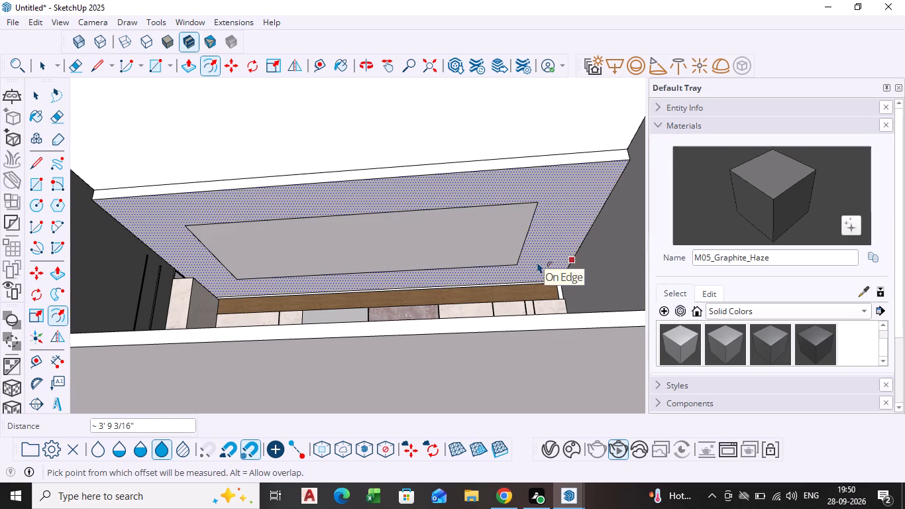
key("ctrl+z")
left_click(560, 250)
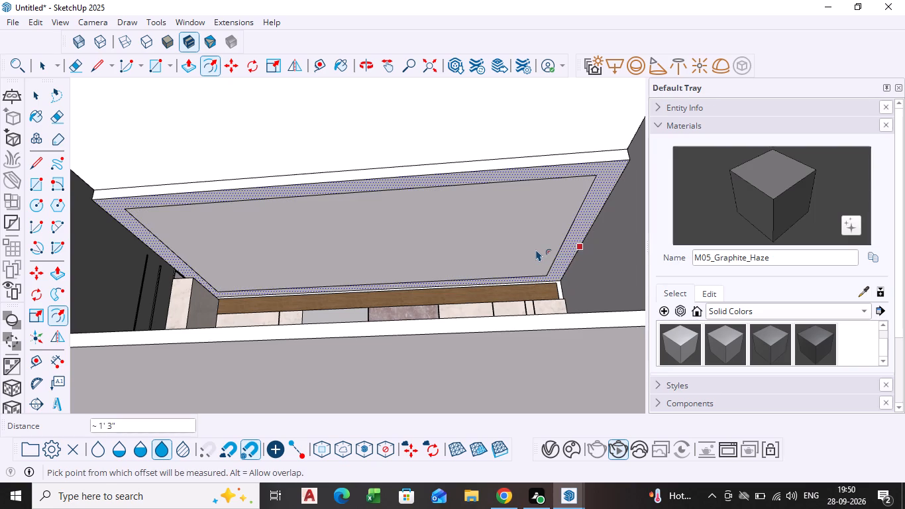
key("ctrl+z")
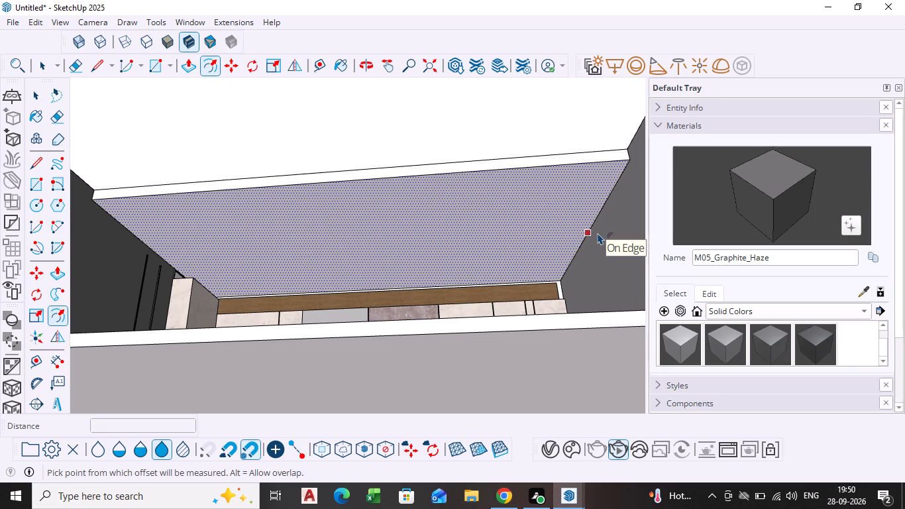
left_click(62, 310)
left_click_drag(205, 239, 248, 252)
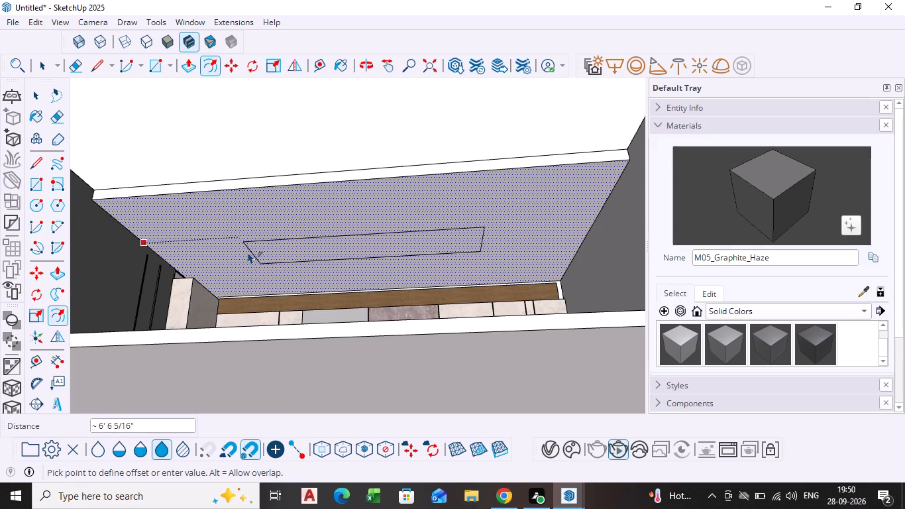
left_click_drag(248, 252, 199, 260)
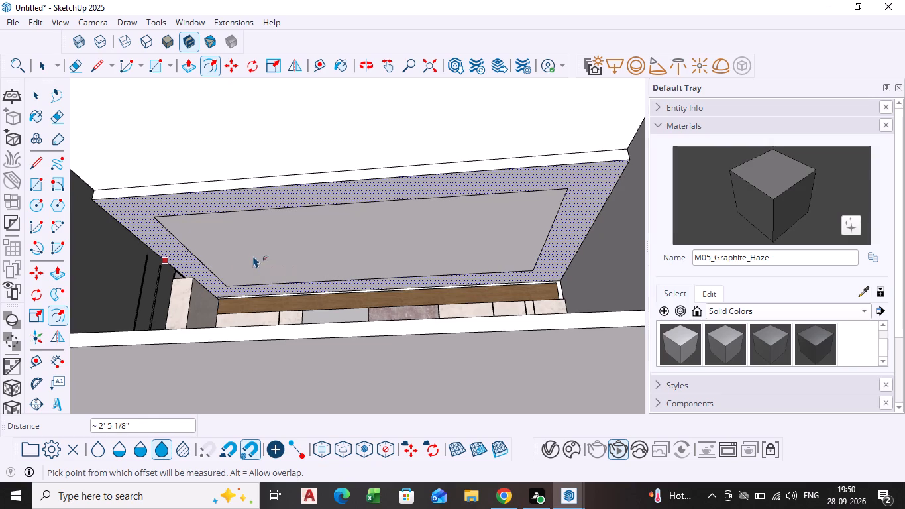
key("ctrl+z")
Offset the ceiling underside's outline inward by about 4' 5 3/8" to form a central panel.
left_click(253, 255)
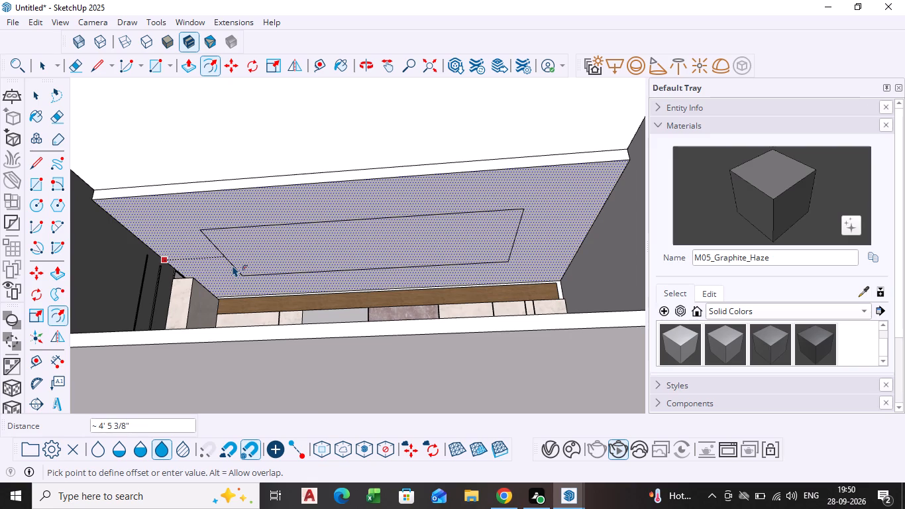
left_click(233, 265)
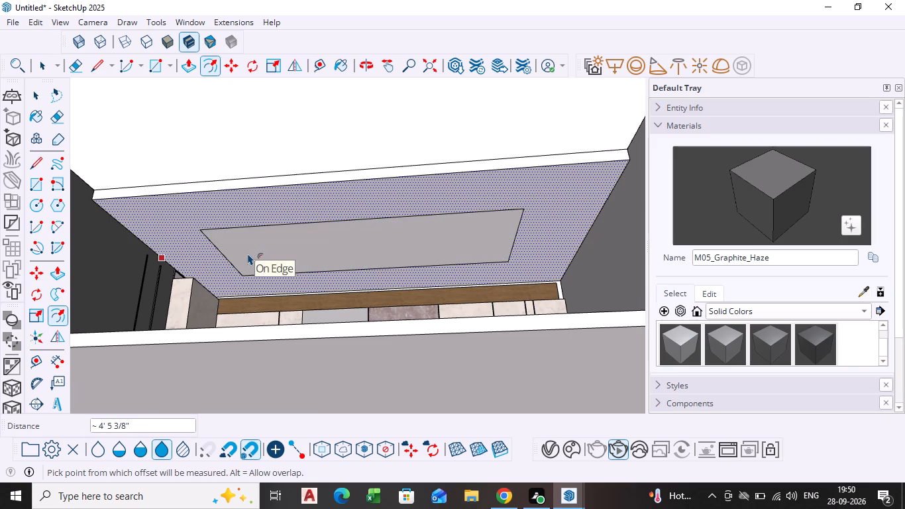
key("space")
Offset the central ceiling panel's outline inward by about 4 13/16" to form a narrow border strip.
left_click(246, 251)
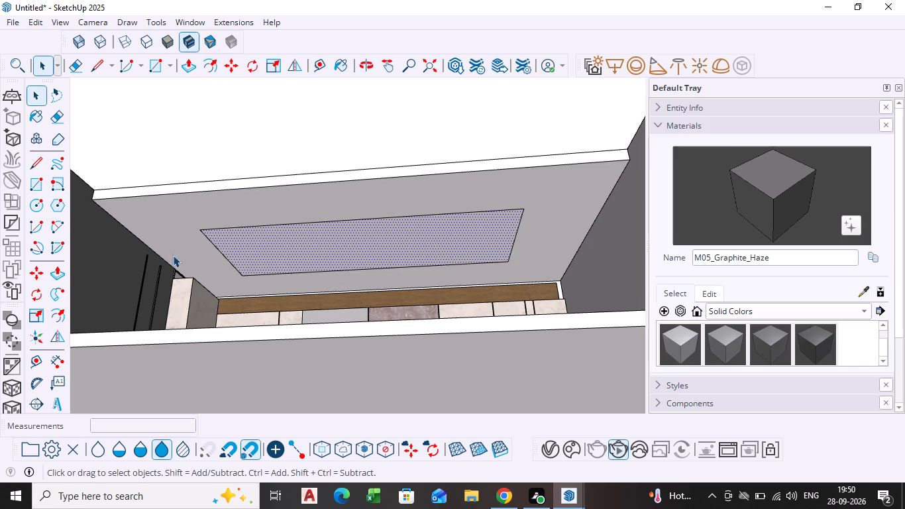
left_click_drag(60, 316, 66, 310)
left_click(229, 256)
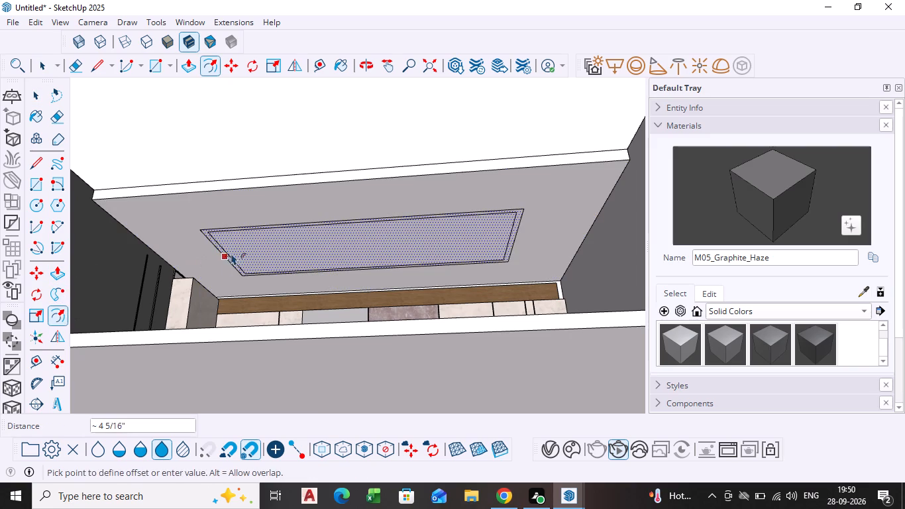
left_click(241, 245)
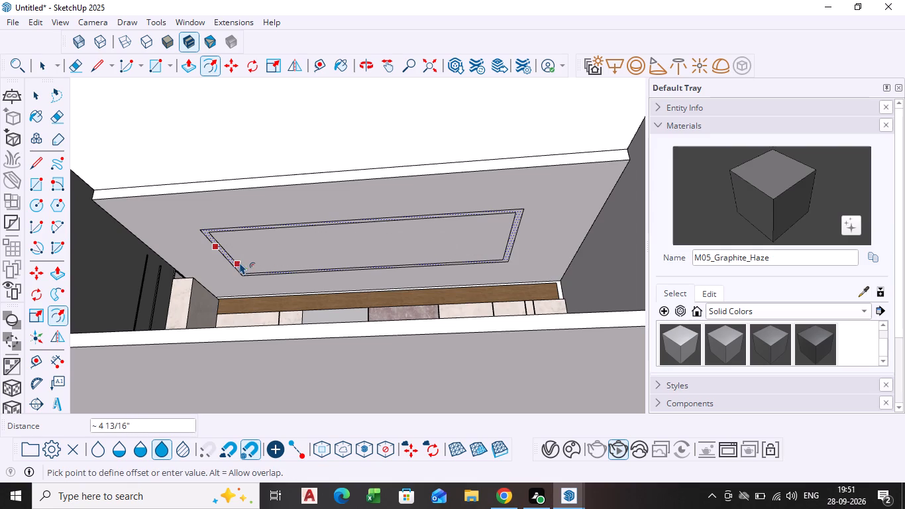
key("Escape")
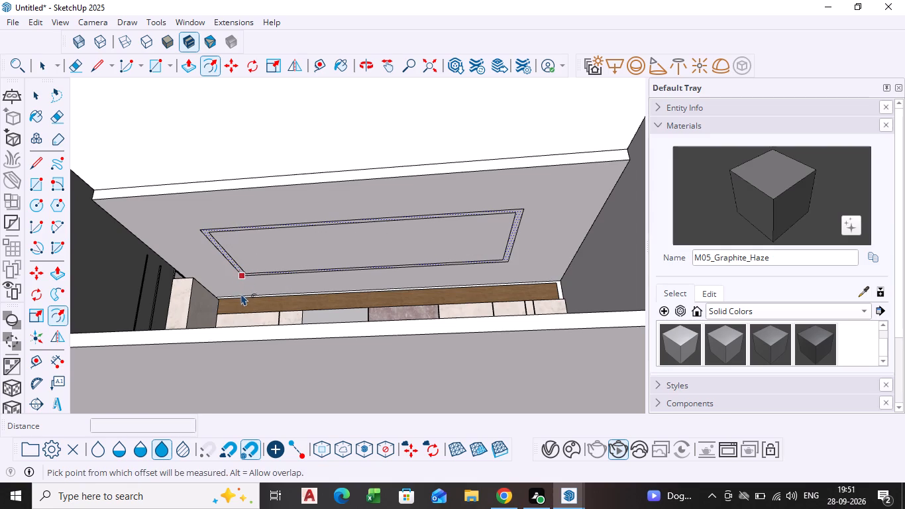
Offset the outer ceiling area's outline inward by about 9 1/2" to form a border along the ceiling slab's edge.
scroll(231, 291, "up", 2)
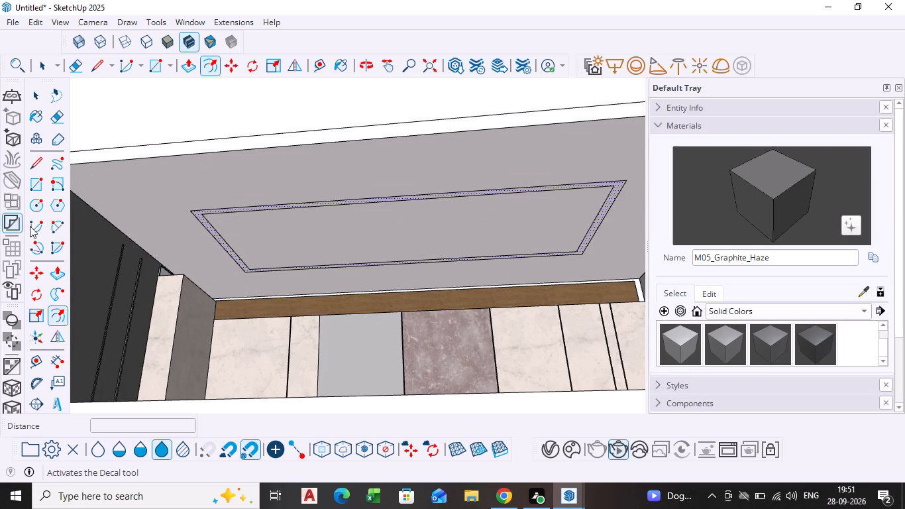
key("space")
left_click(162, 239)
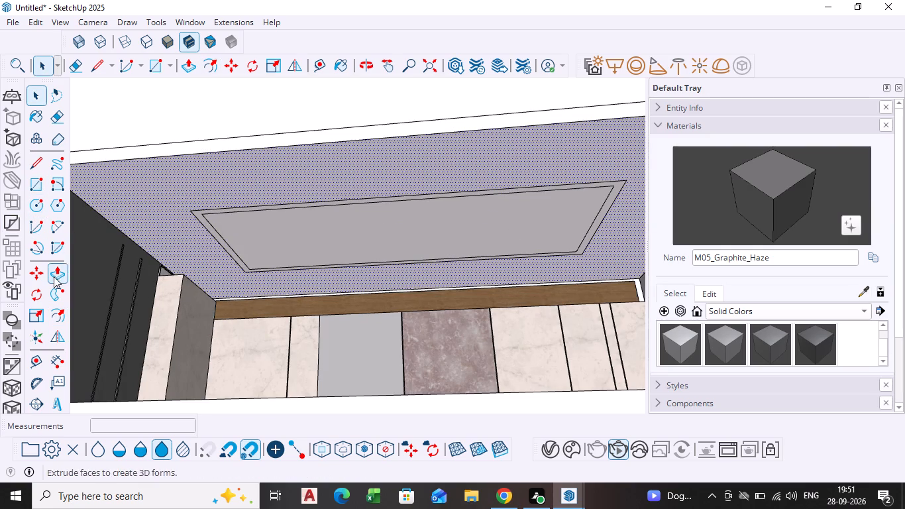
left_click(60, 310)
left_click(152, 225)
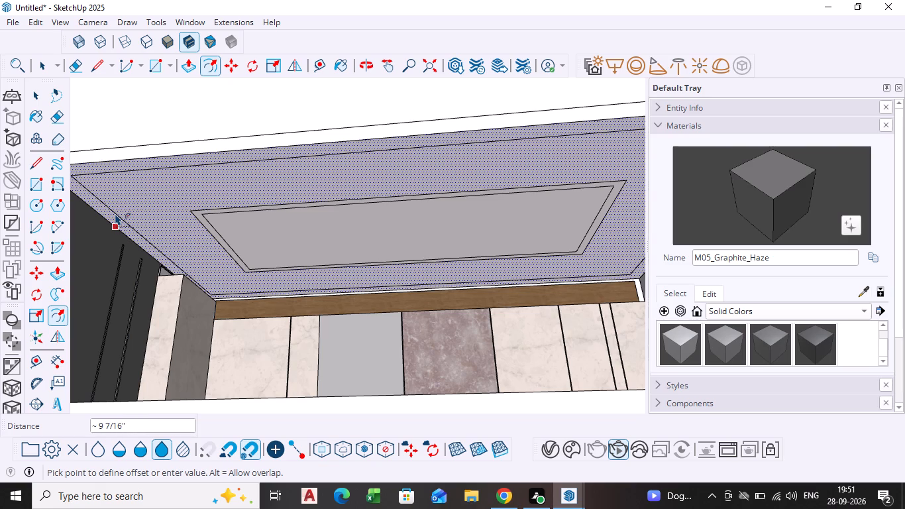
left_click(117, 213)
Offset the ceiling slab's outer outline inward by about 2' 6 5/8" and about 3' 1 5/8" to form a second narrow strip, and deselect everything.
left_click(155, 221)
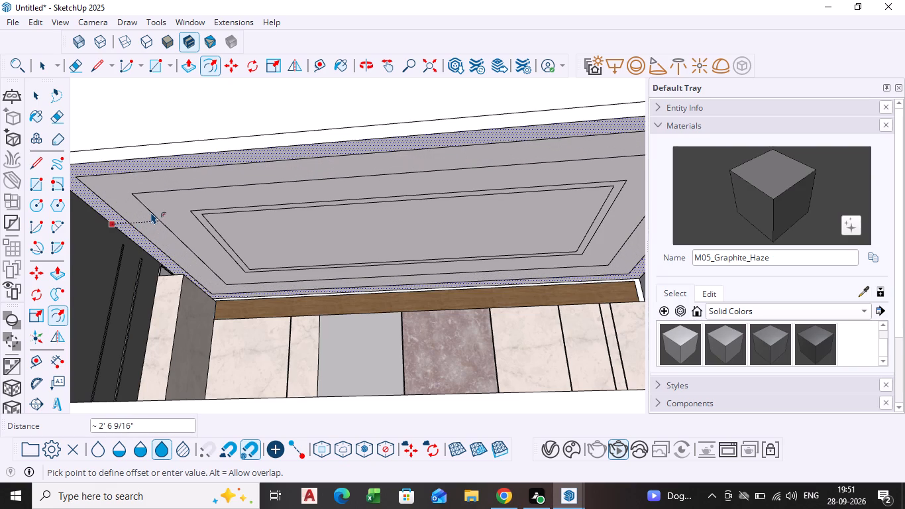
left_click(147, 208)
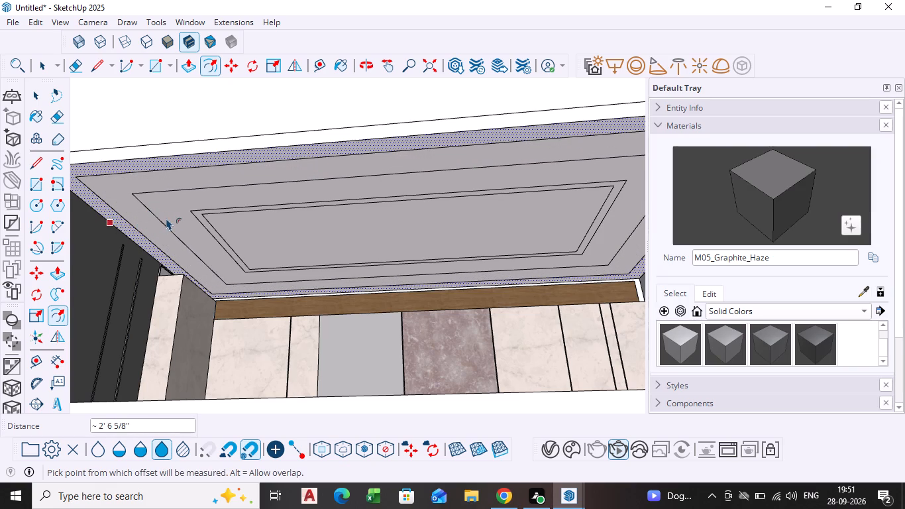
left_click(167, 217)
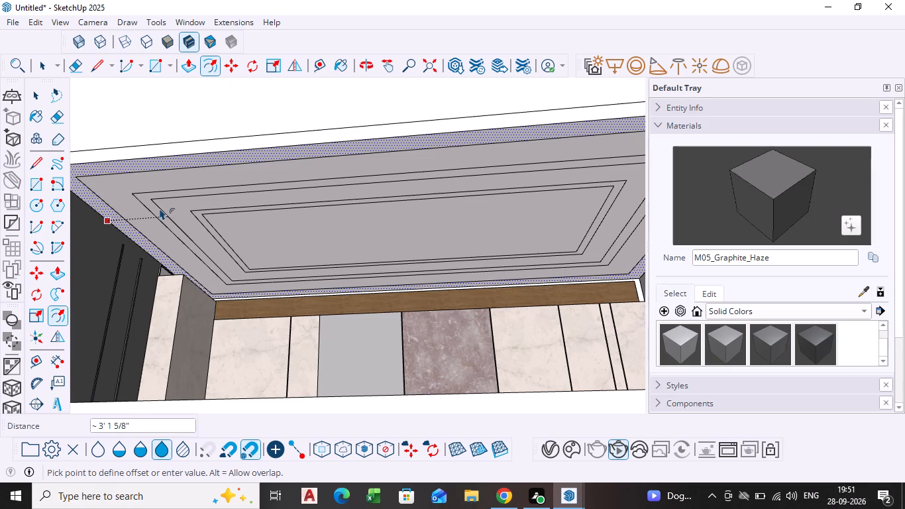
left_click(160, 208)
key("space")
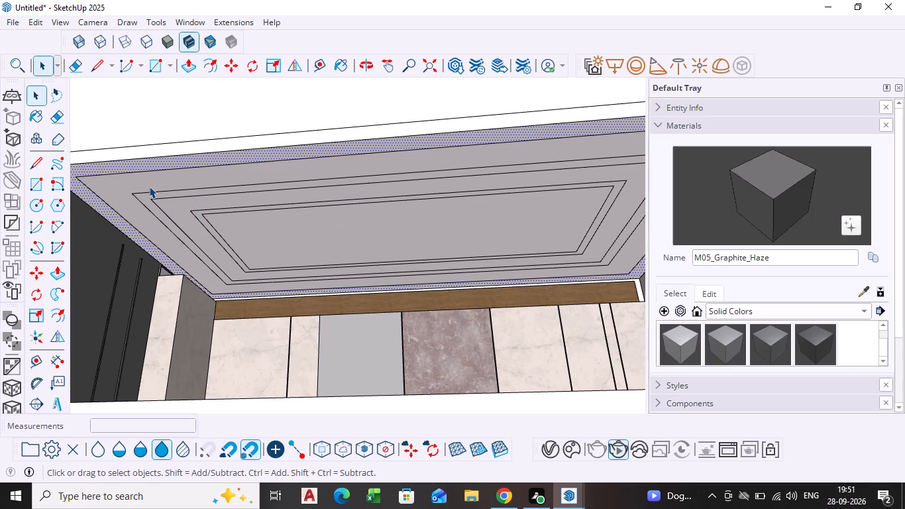
middle_click_drag(152, 184, 185, 177, "shift")
left_click(186, 123)
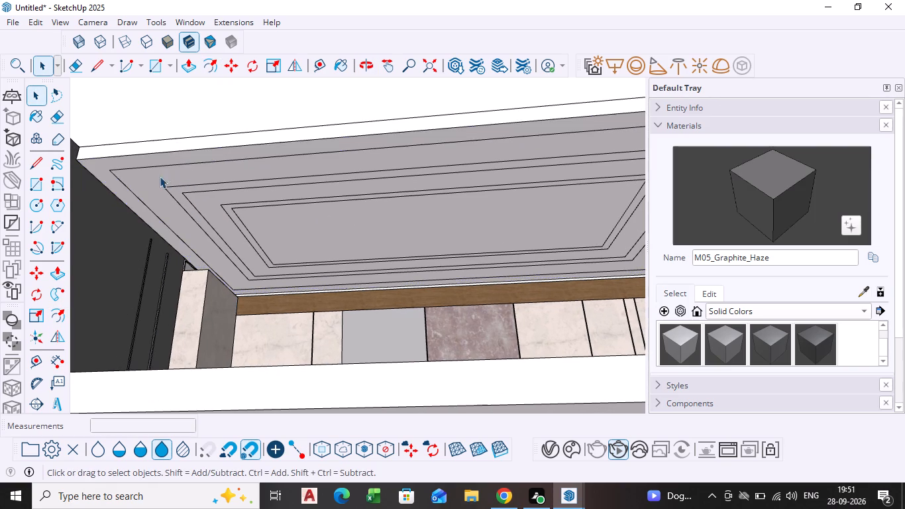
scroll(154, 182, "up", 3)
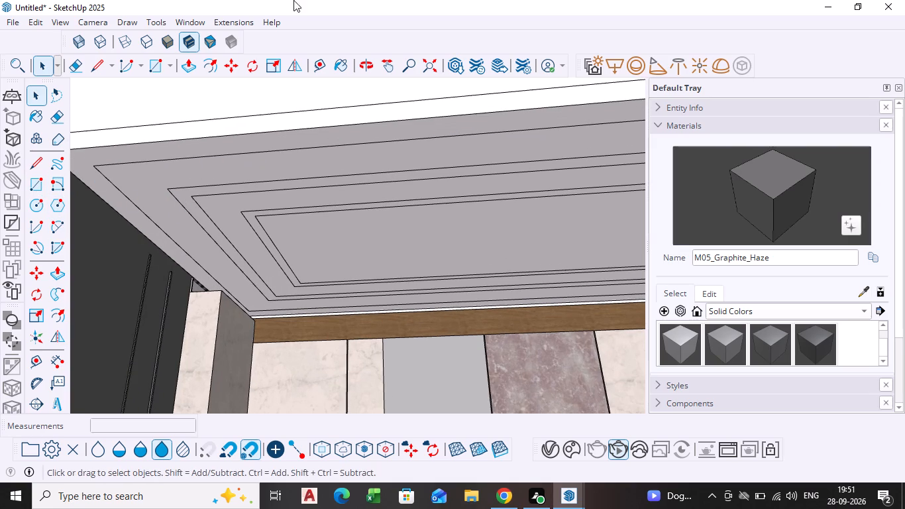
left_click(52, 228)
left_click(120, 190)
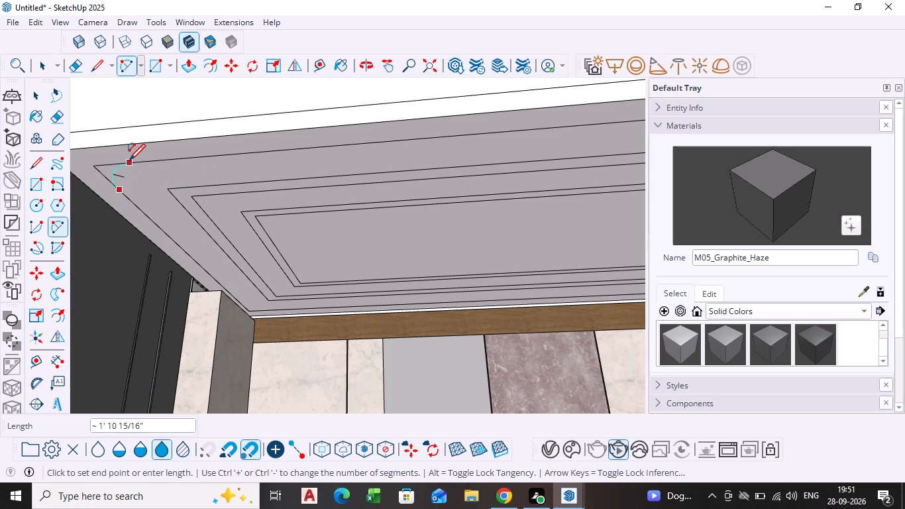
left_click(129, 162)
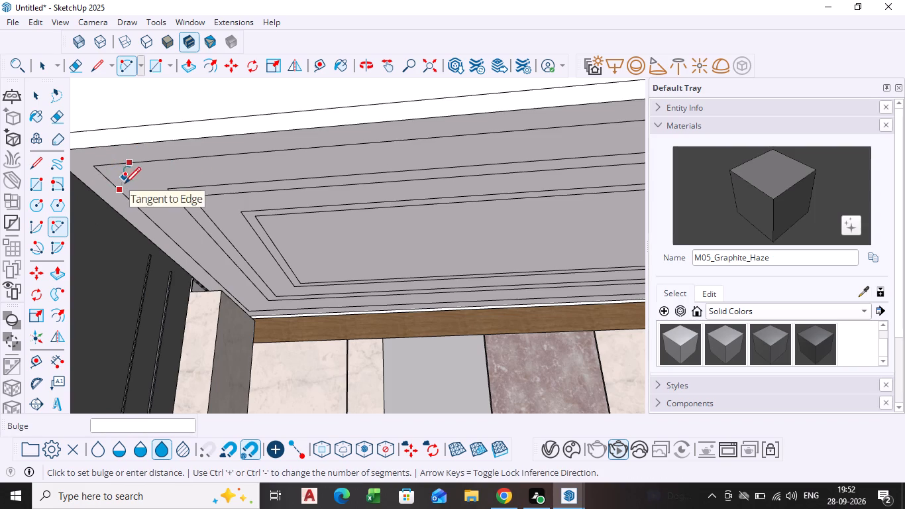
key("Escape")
Round the outermost offset outline's front corner by the dark wall with a two-point arc about 3' 2" across, deleting both leftover corner edges.
left_click(127, 198)
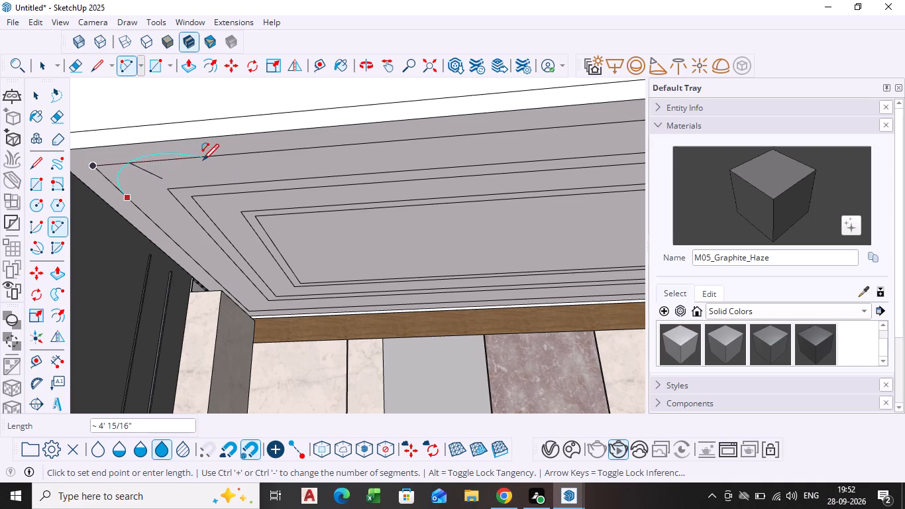
left_click(170, 165)
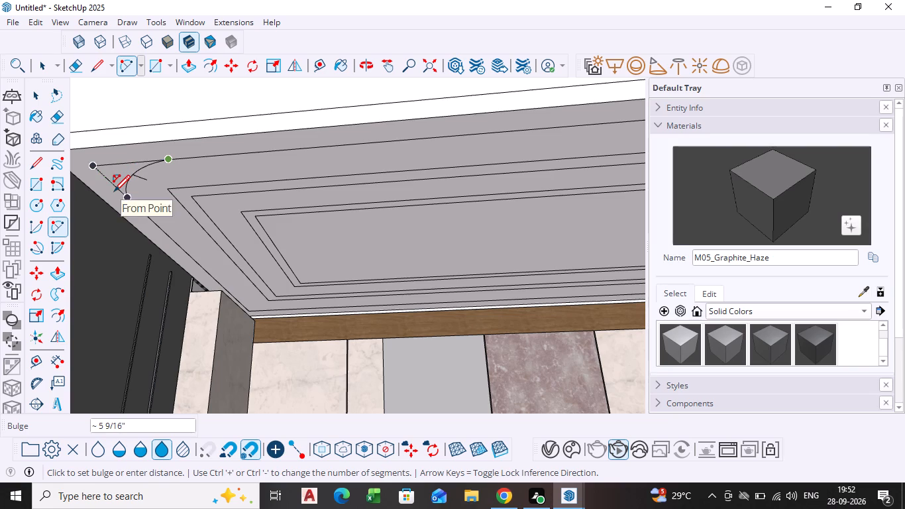
left_click(114, 193)
key("space")
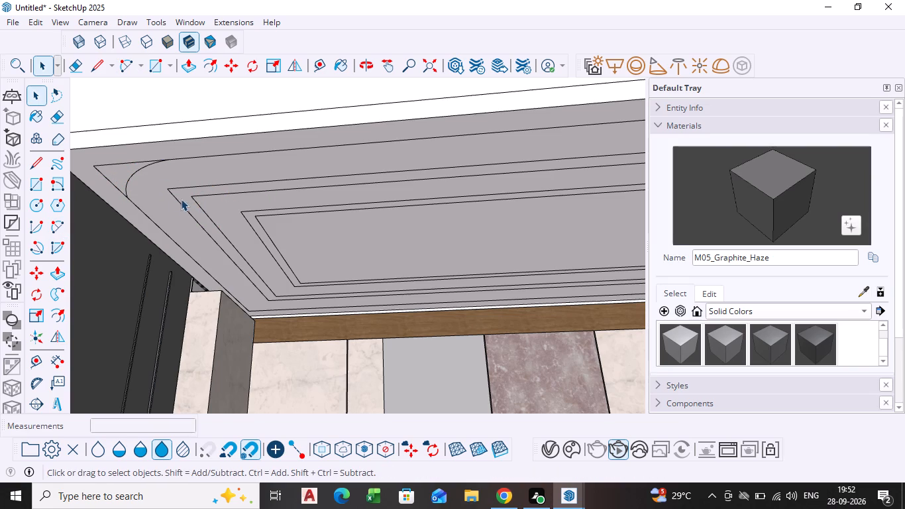
left_click(133, 162)
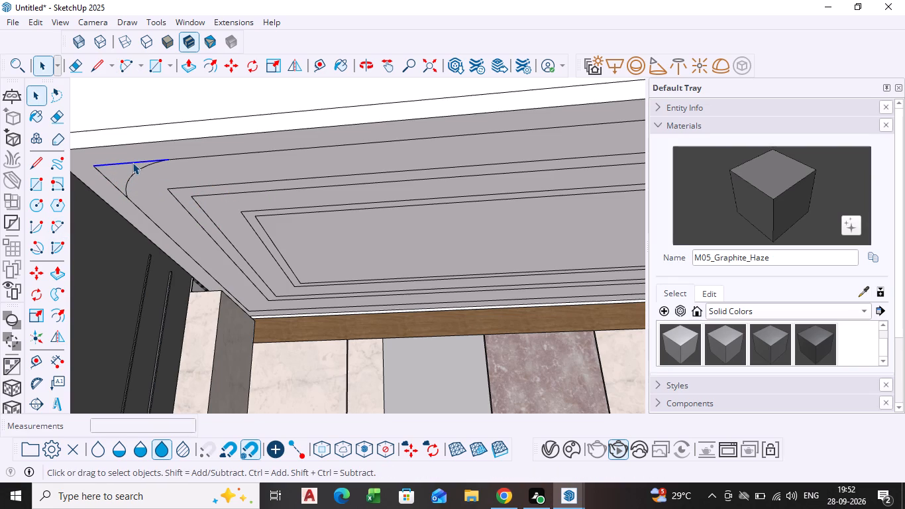
key("Delete")
left_click(113, 181)
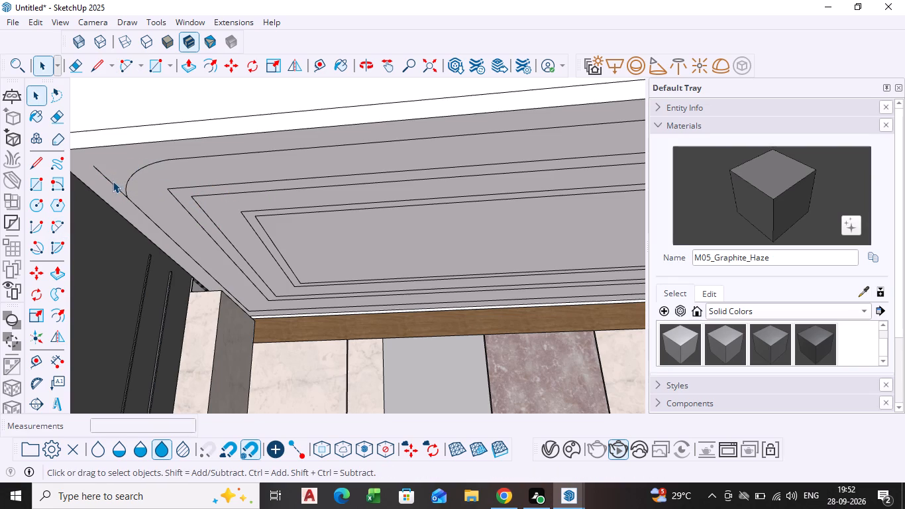
key("Delete")
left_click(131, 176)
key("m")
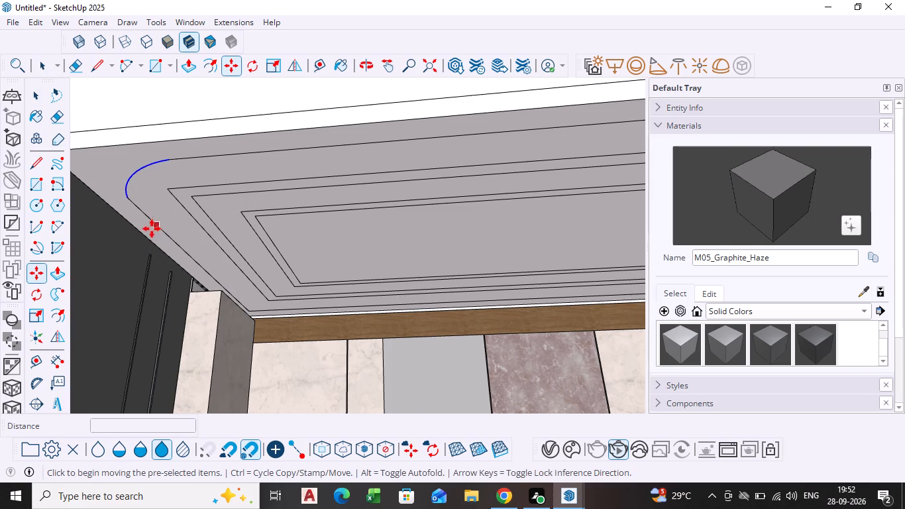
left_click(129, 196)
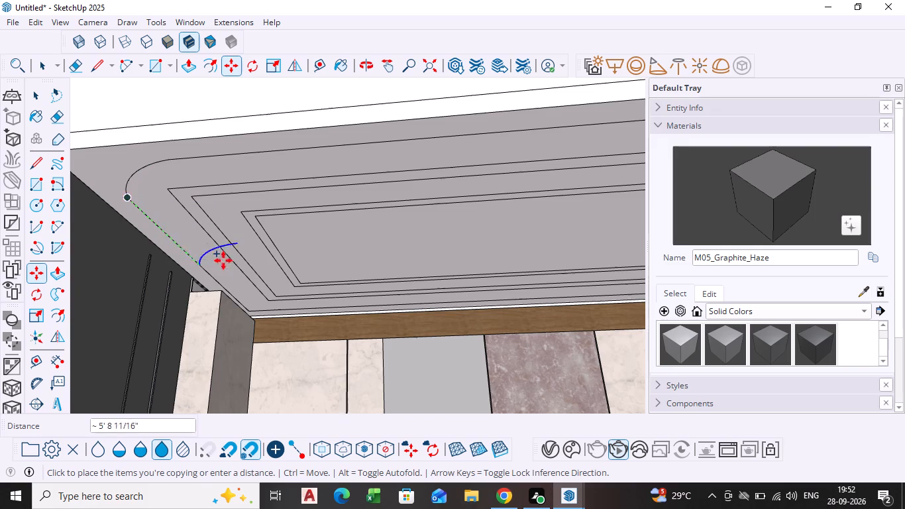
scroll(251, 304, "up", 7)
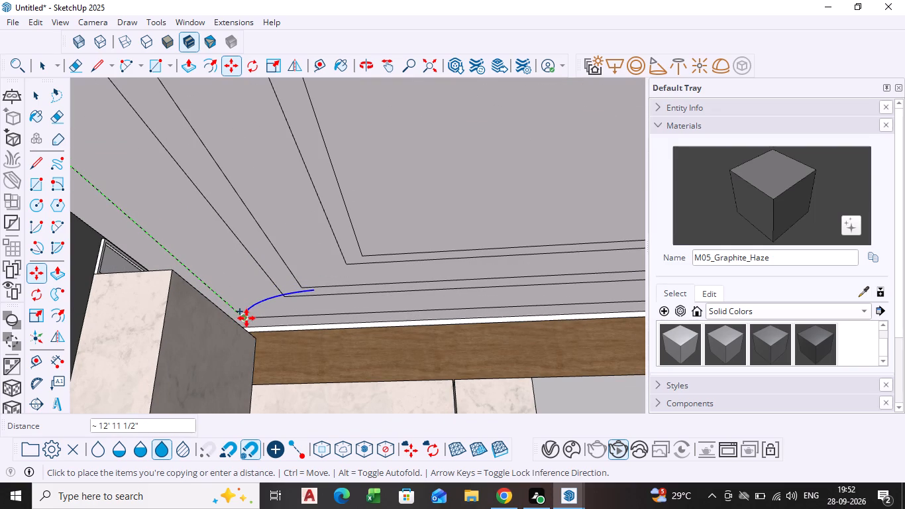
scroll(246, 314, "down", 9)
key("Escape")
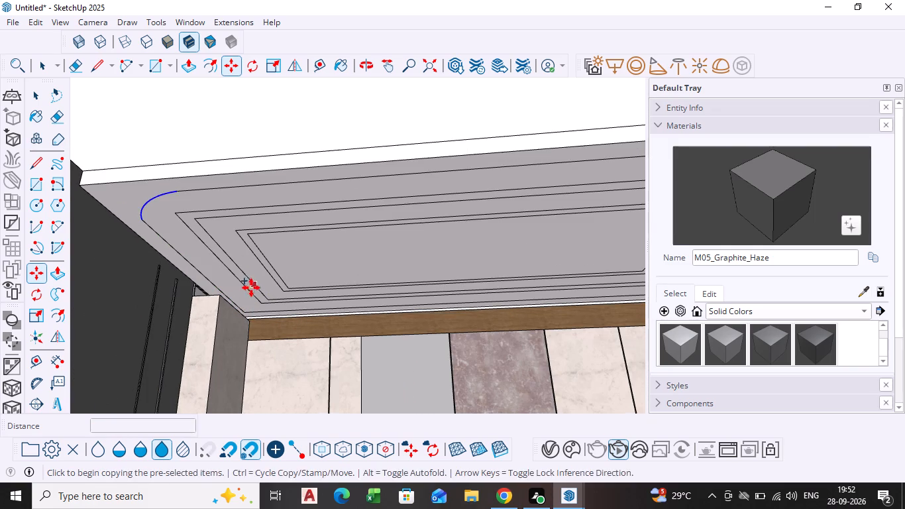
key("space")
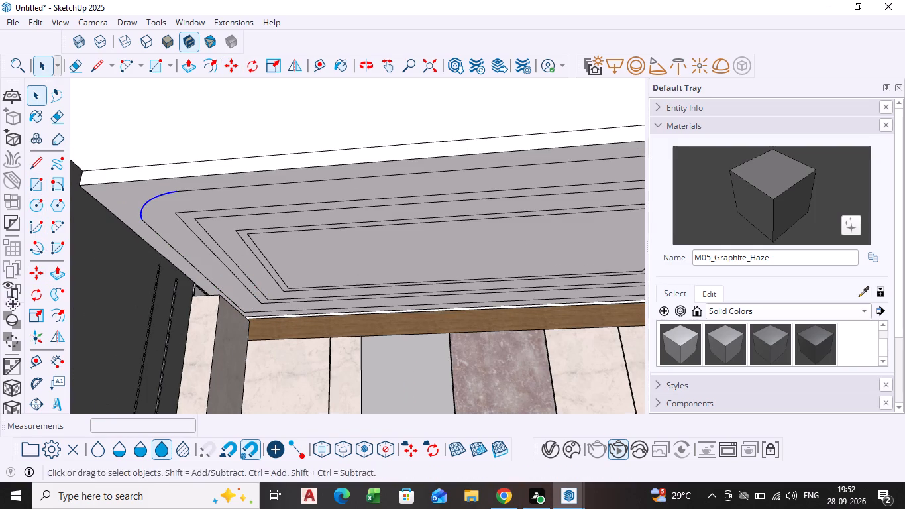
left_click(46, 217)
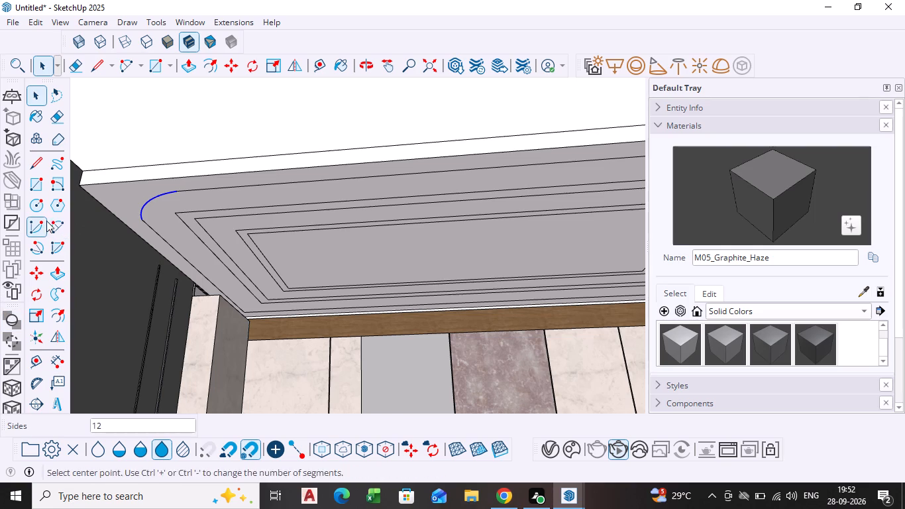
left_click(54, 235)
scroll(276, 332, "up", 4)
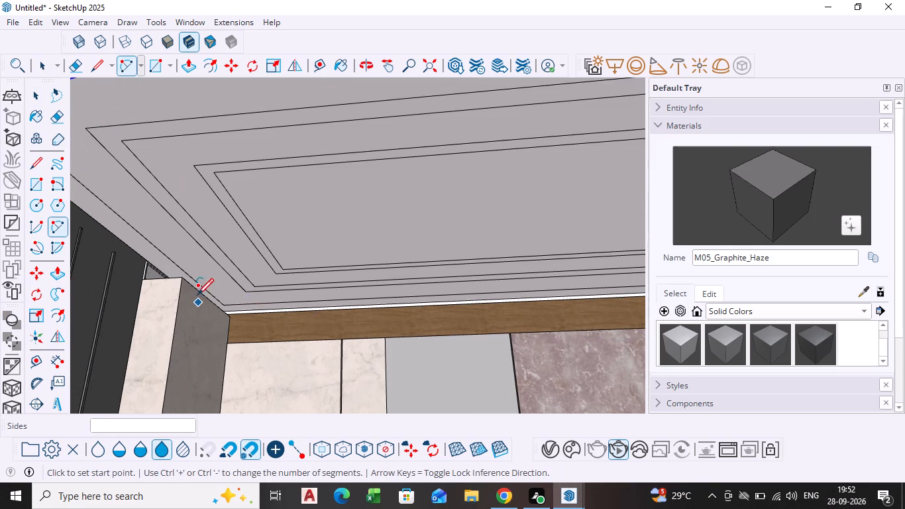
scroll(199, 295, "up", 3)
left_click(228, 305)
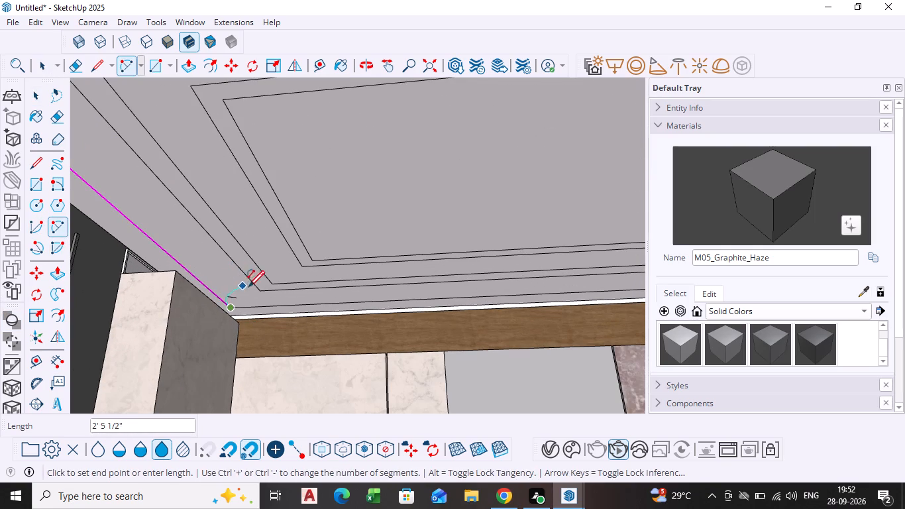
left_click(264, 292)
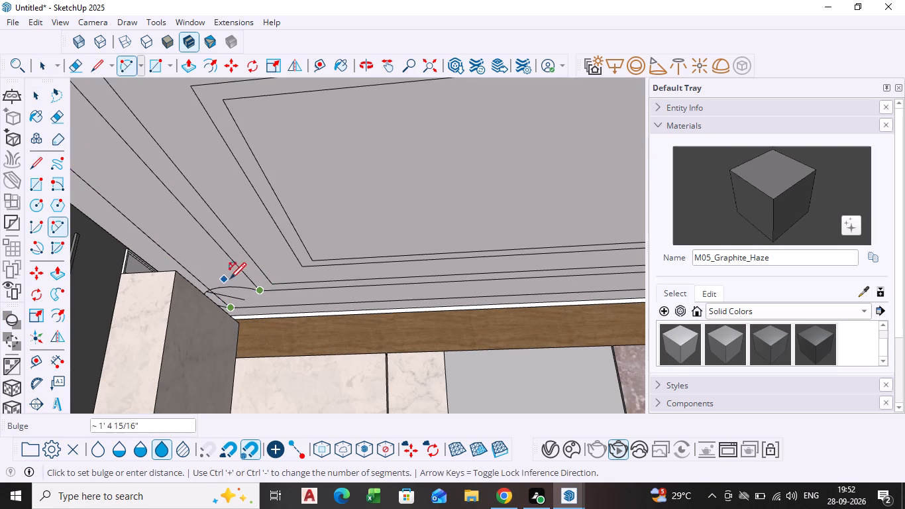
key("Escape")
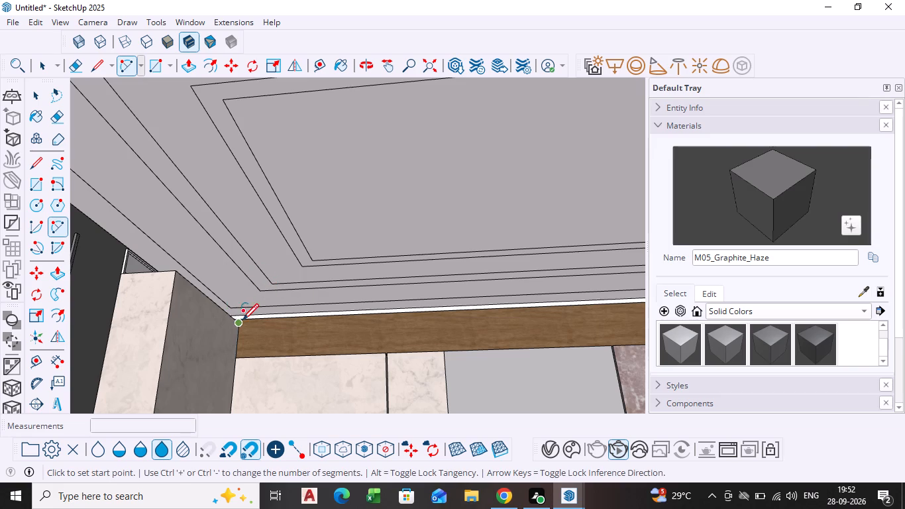
Draw a two-point arc about 2' 8" long with an 8" bulge from the outermost offset outline's rear corner to the next outline's rear edge.
left_click(233, 306)
scroll(248, 302, "up", 3)
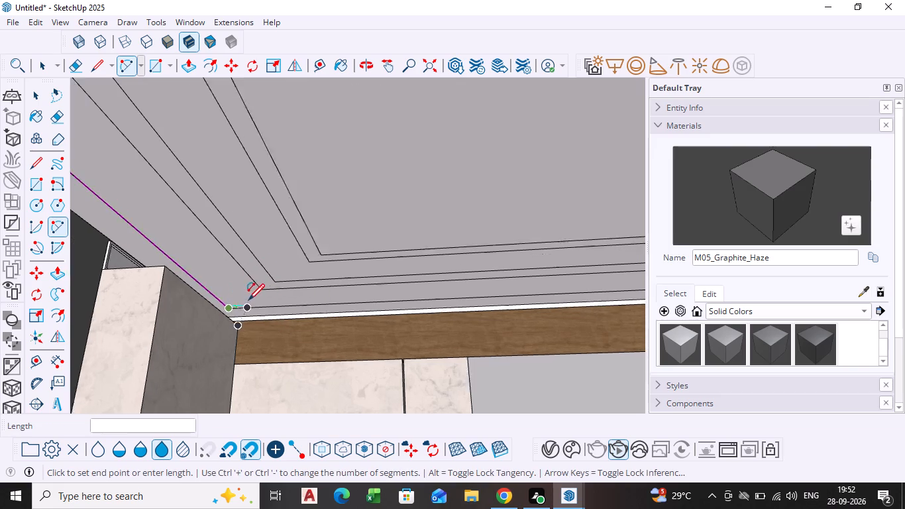
scroll(248, 302, "up", 6)
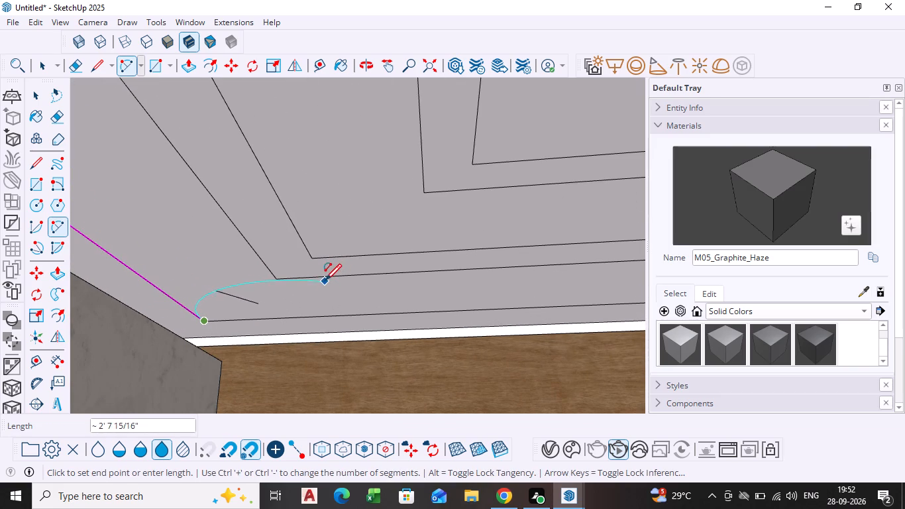
left_click(327, 279)
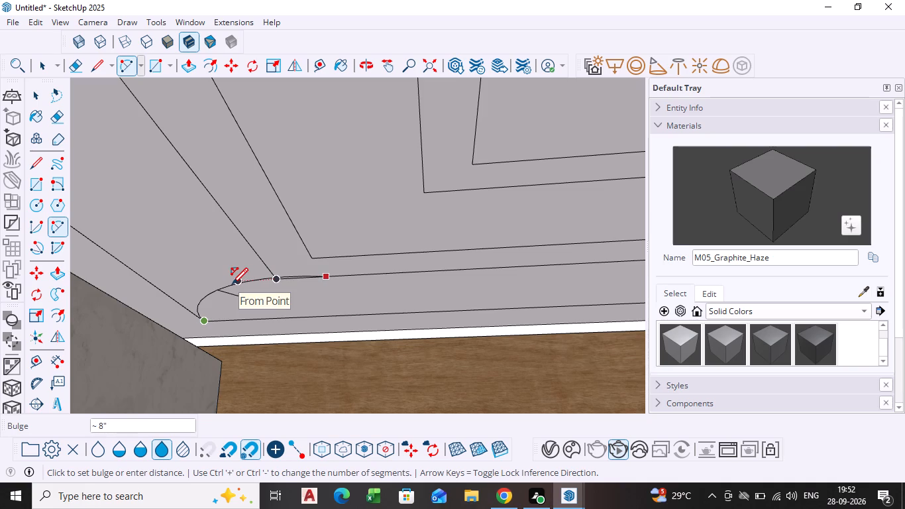
left_click(232, 286)
Delete the short edge segment between the second outline's rear corner and the new arc's endpoint.
key("b")
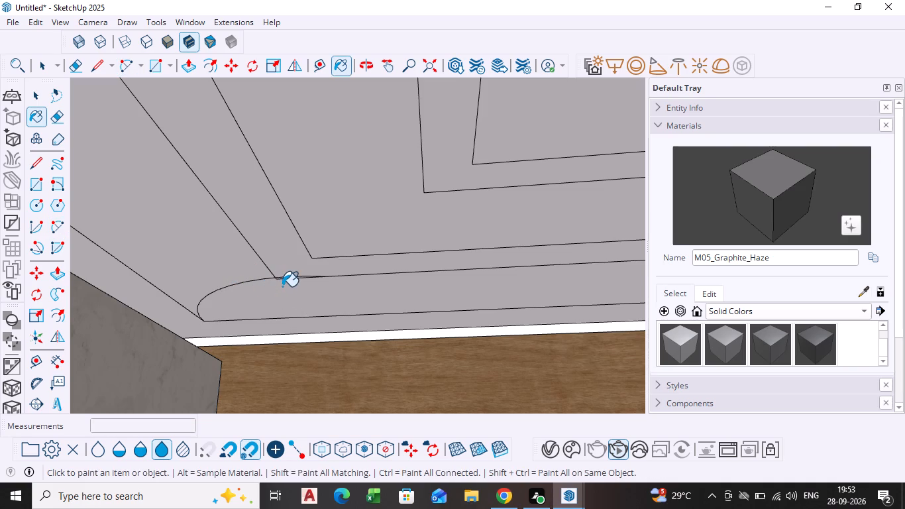
key("space")
scroll(282, 284, "up", 5)
left_click(285, 276)
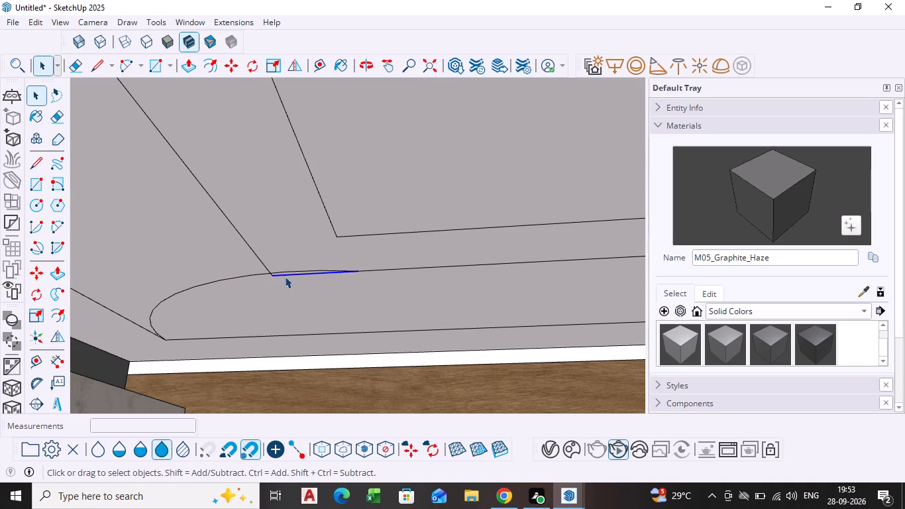
key("Delete")
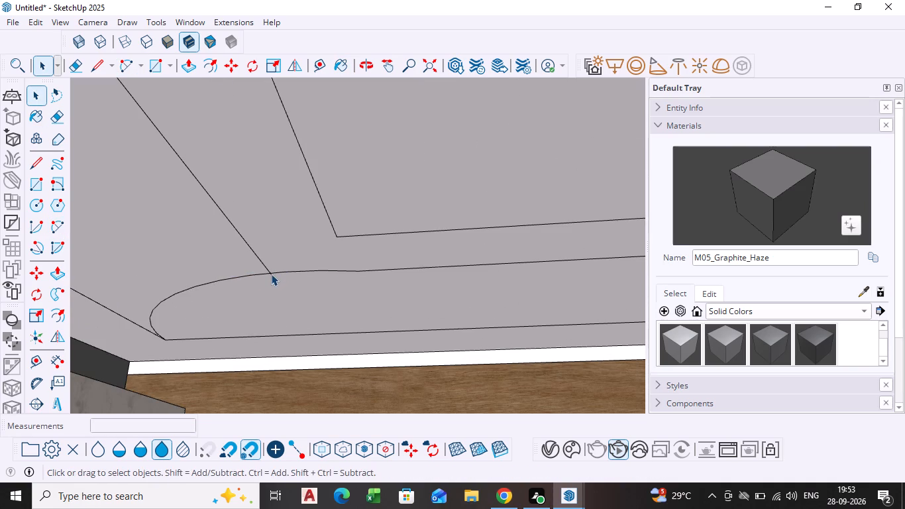
scroll(269, 287, "down", 6)
scroll(267, 292, "down", 19)
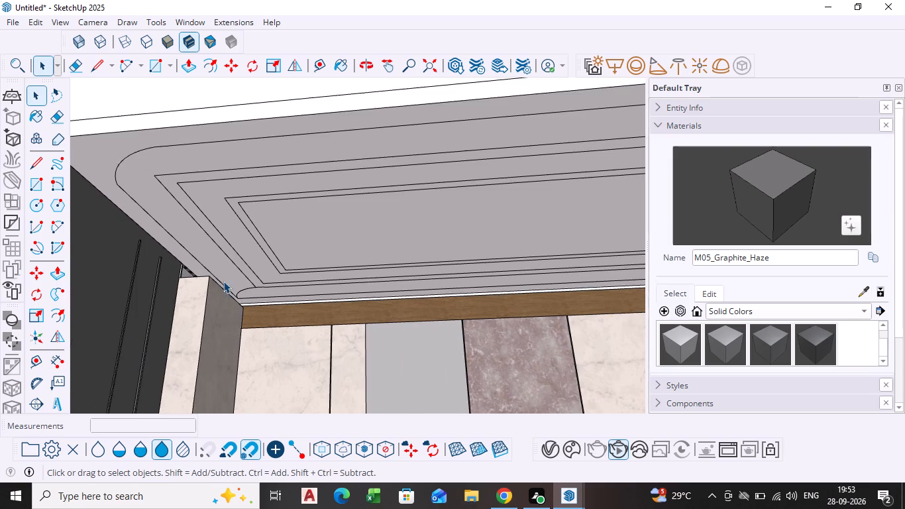
scroll(243, 300, "up", 3)
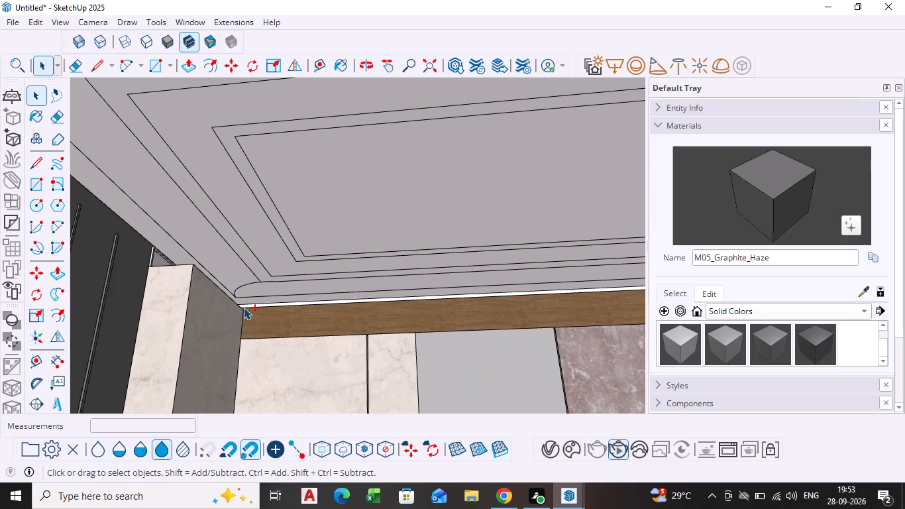
Undo the last edge deletion and the small arc at the outermost offset outline's rear corner.
key("ctrl+z")
key("ctrl+z")
scroll(248, 290, "down", 1)
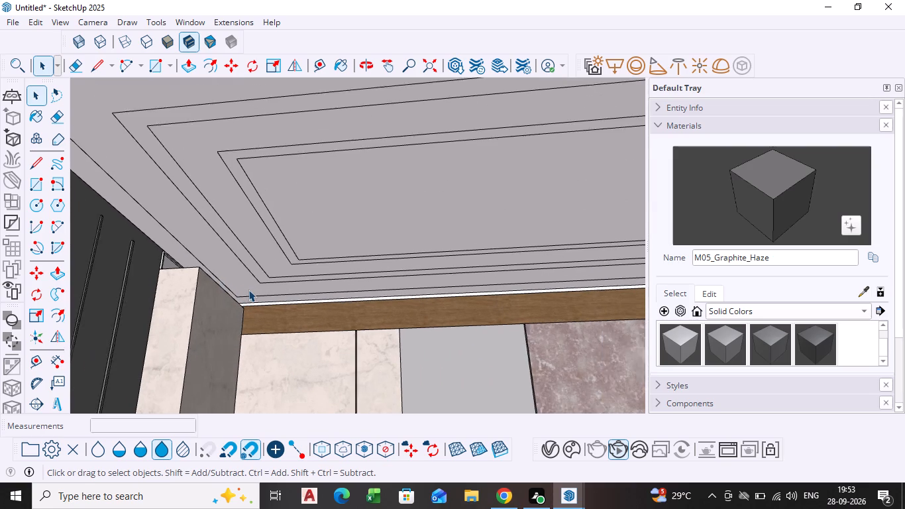
scroll(248, 290, "down", 3)
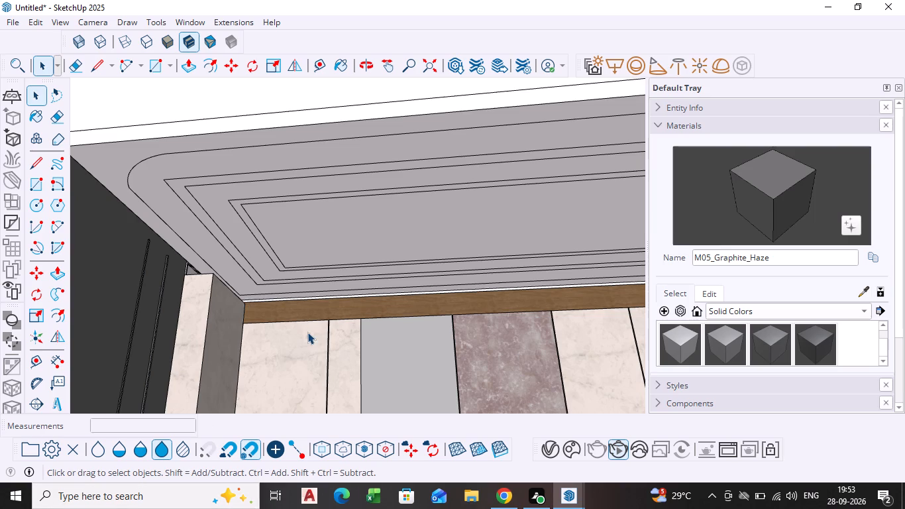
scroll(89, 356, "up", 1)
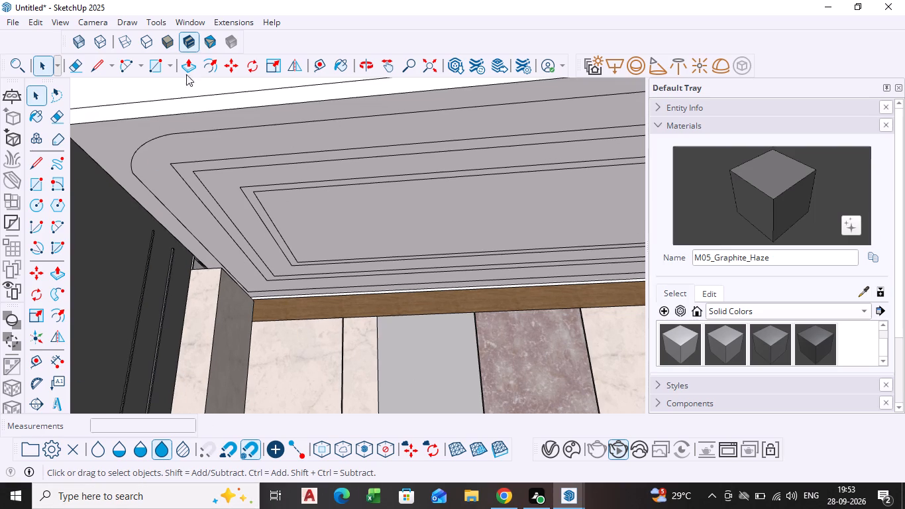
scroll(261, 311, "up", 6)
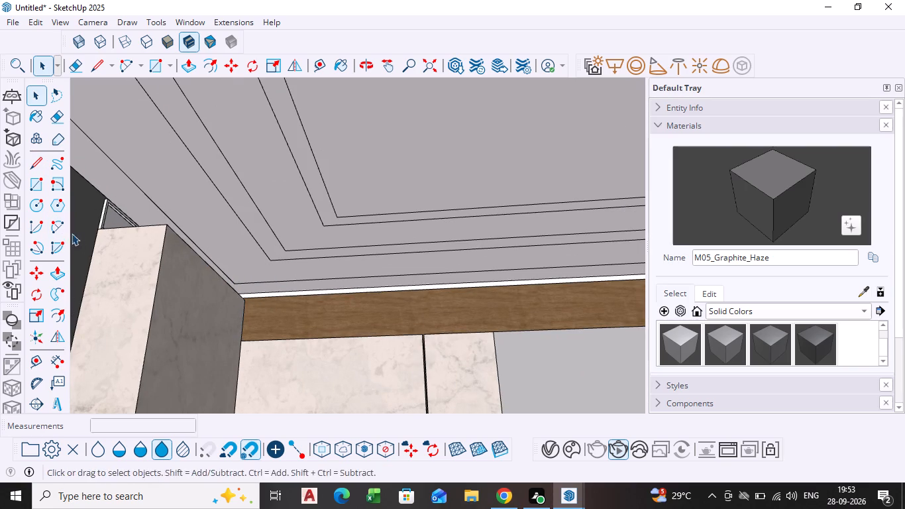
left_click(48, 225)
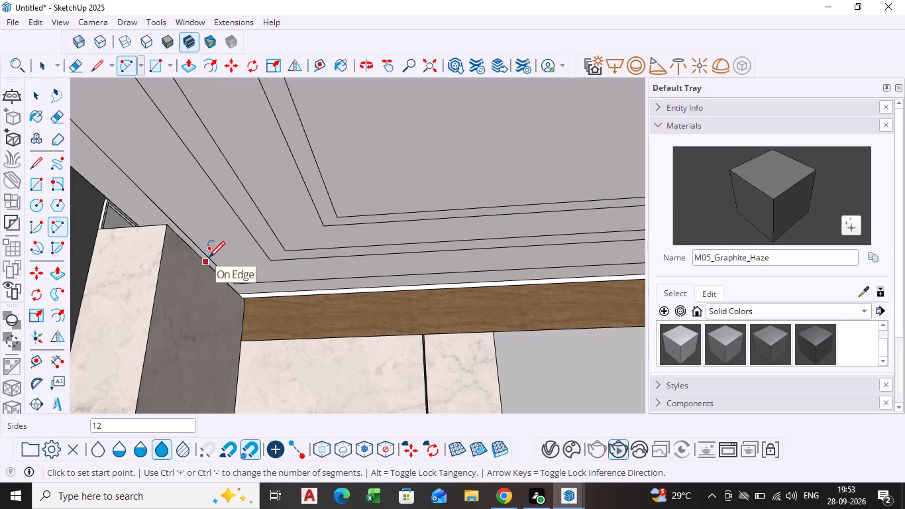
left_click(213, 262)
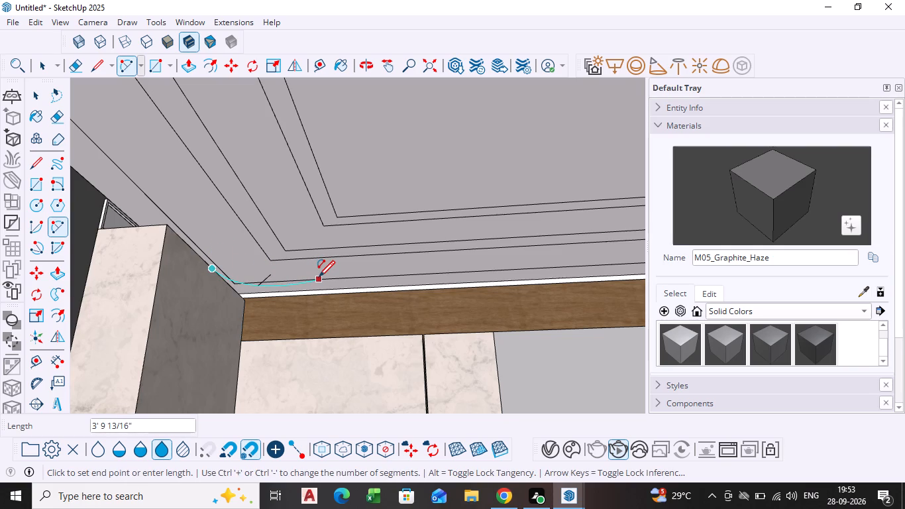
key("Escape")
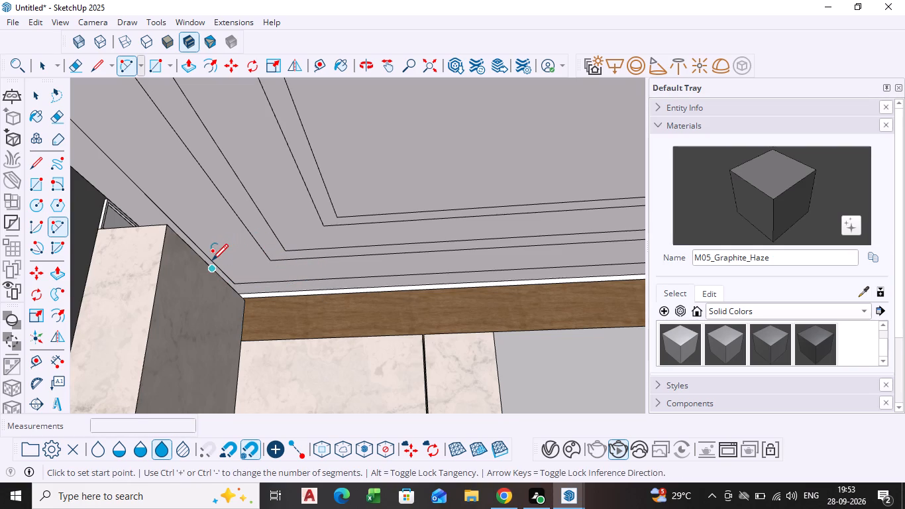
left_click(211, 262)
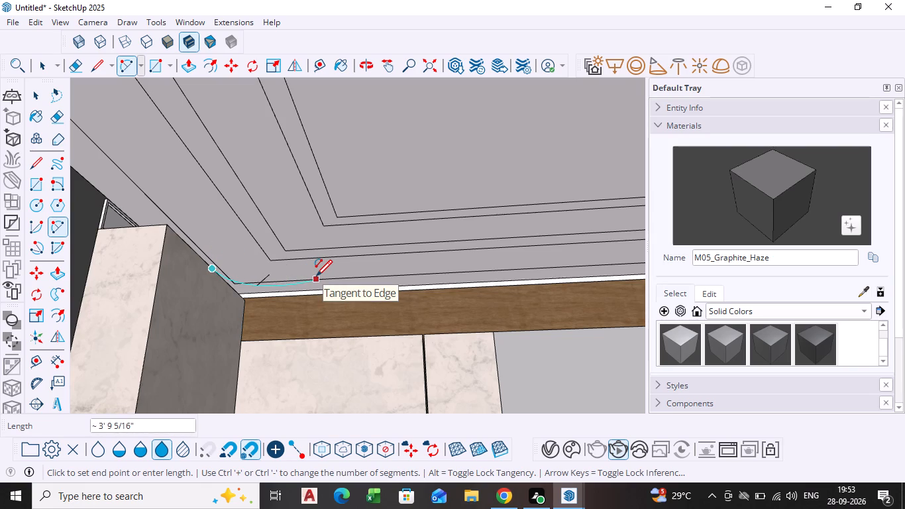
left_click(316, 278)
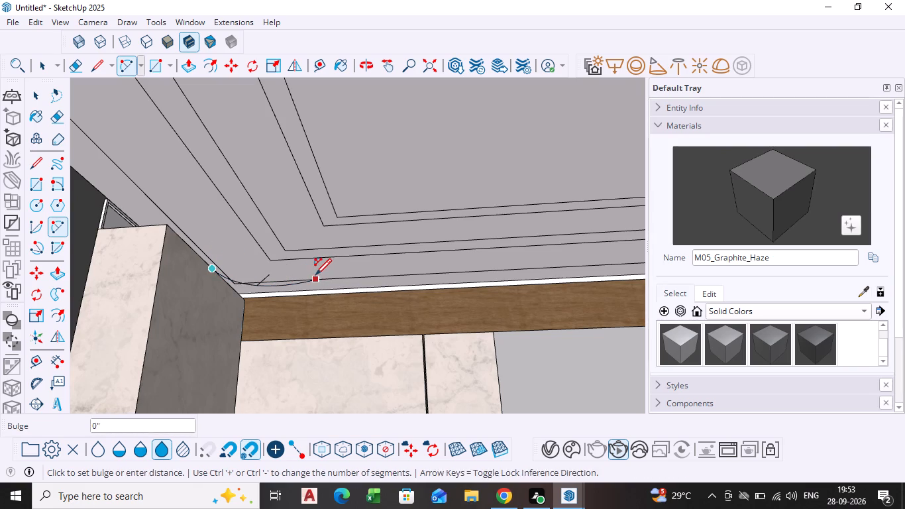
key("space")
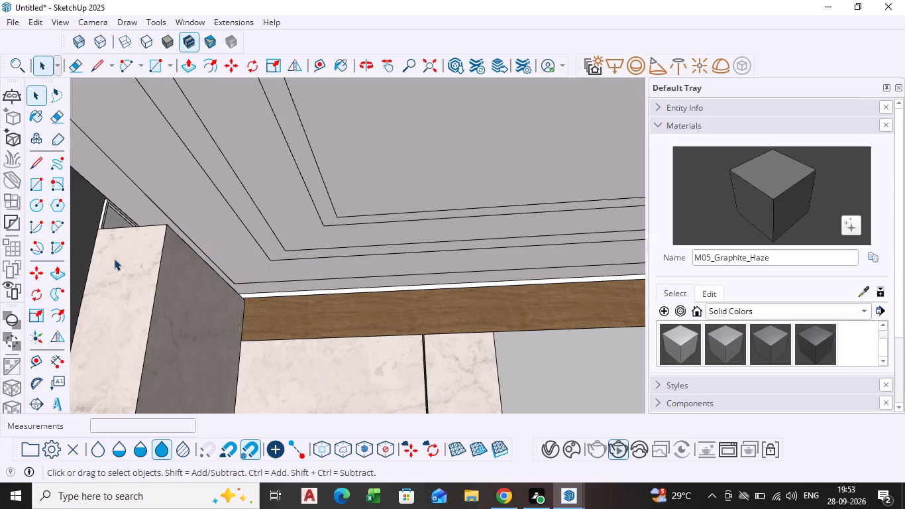
Round the outermost offset outline's rear corner by the marble column with a two-point arc about 3' 4" across, deleting both leftover corner edges.
left_click(62, 220)
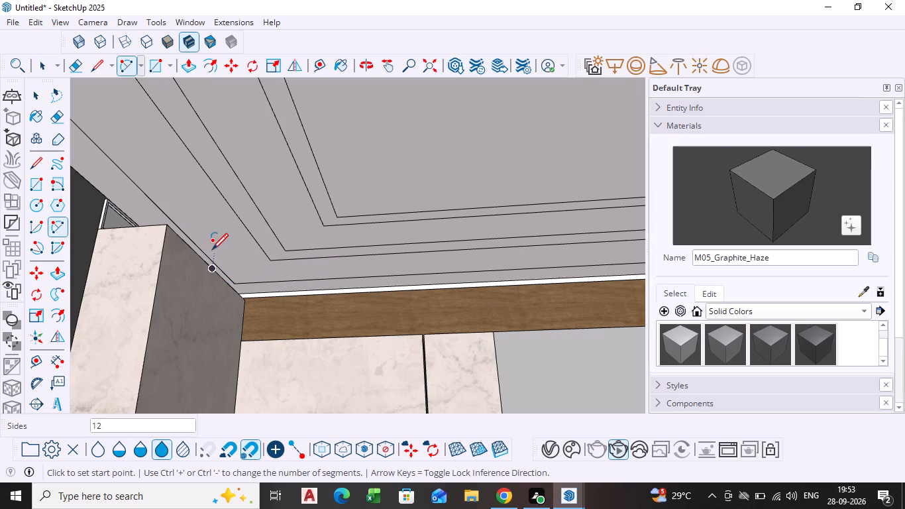
left_click(206, 251)
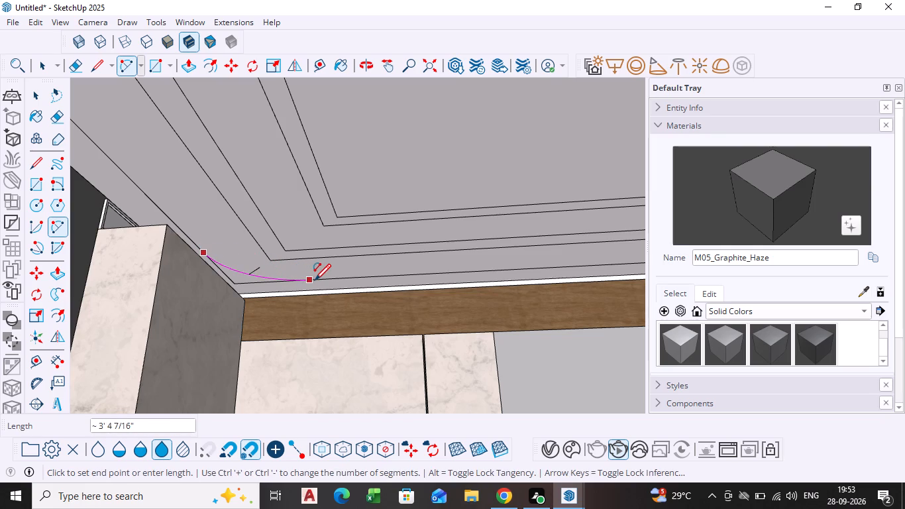
left_click(316, 282)
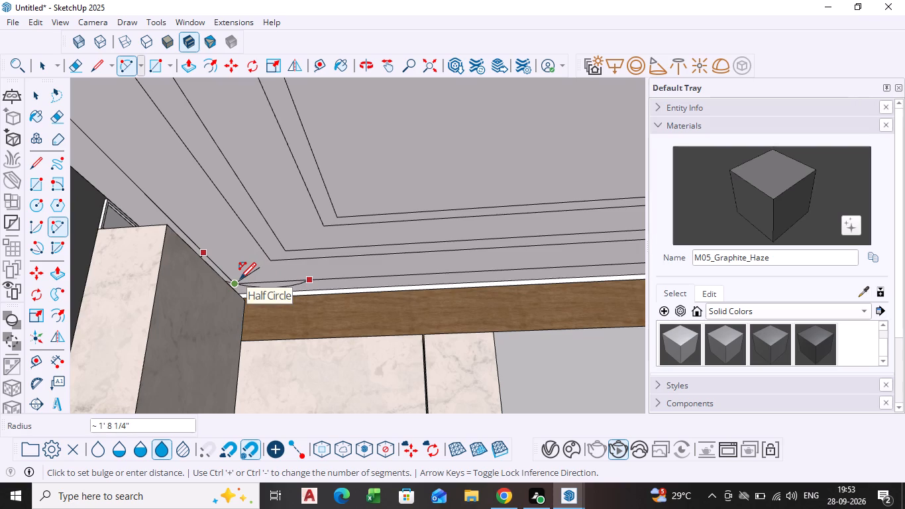
scroll(244, 269, "up", 4)
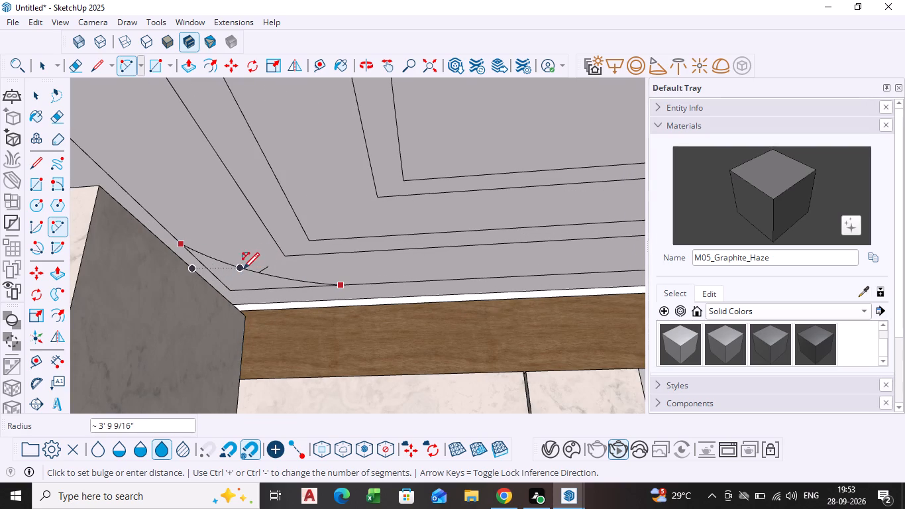
scroll(240, 270, "up", 4)
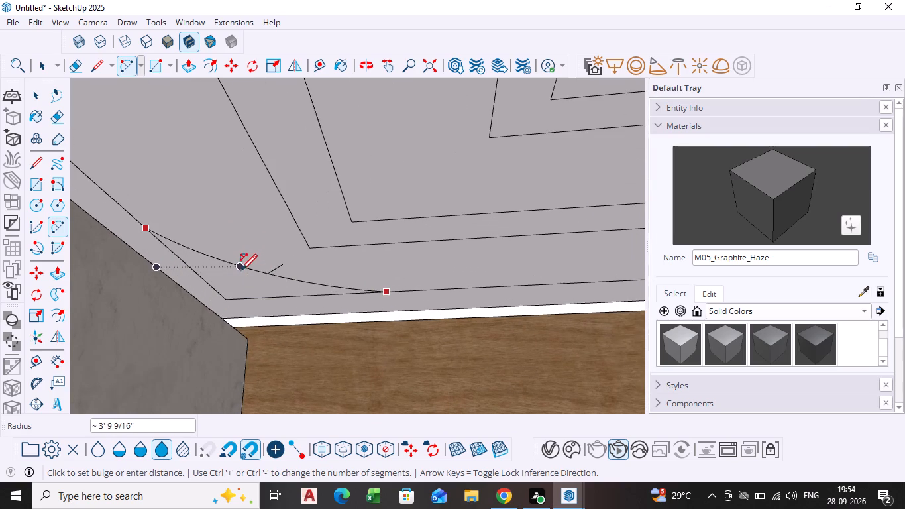
left_click(237, 280)
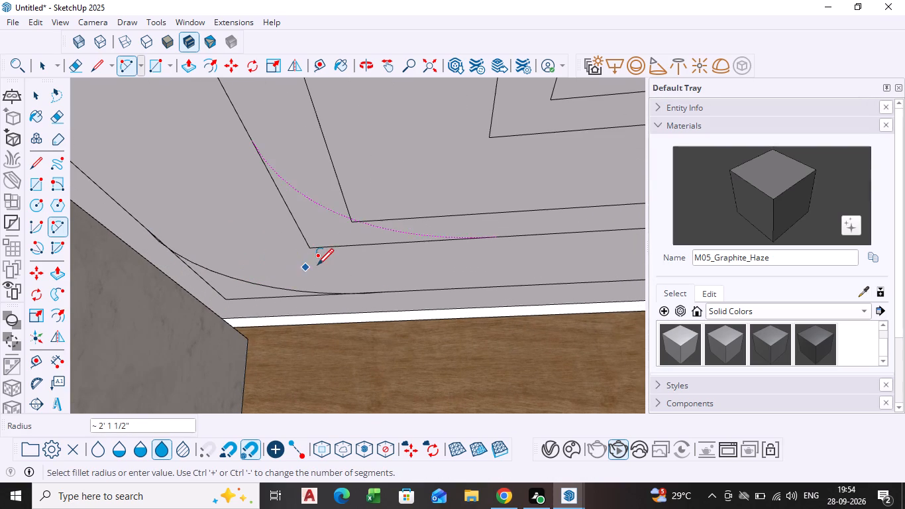
key("space")
left_click(271, 296)
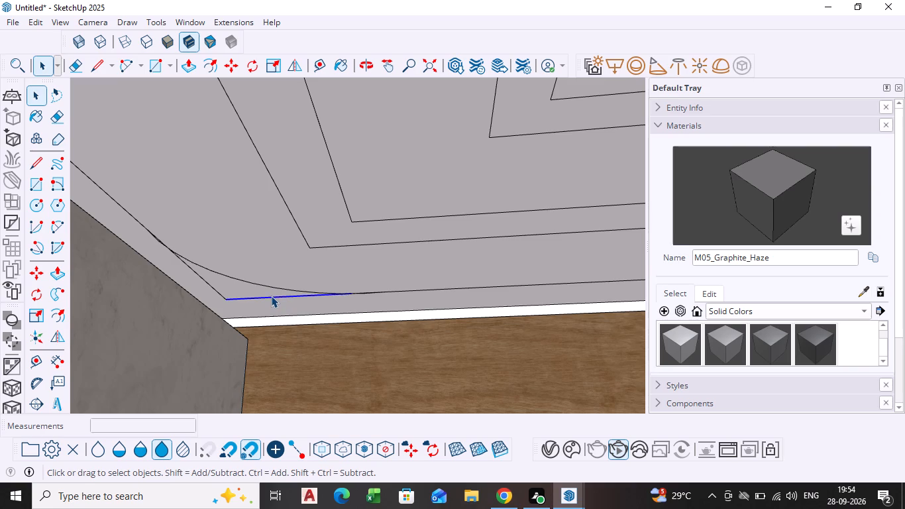
key("Delete")
left_click(213, 290)
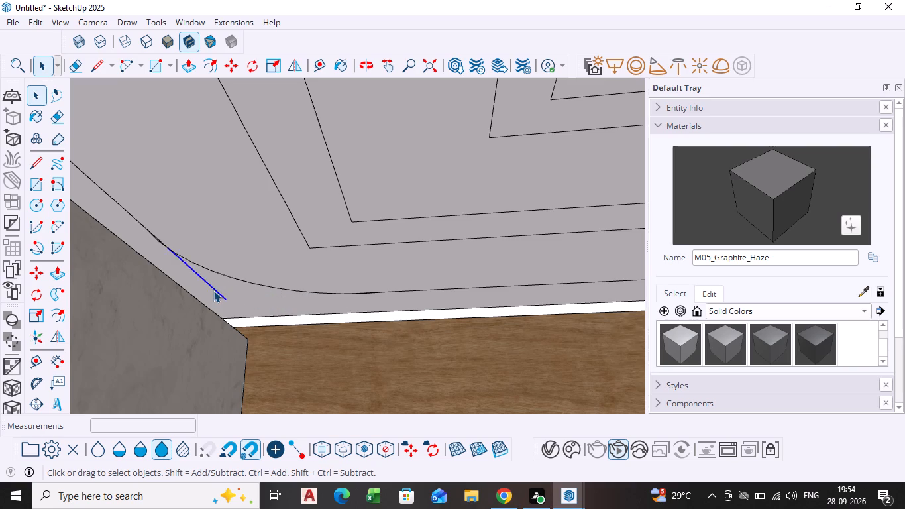
key("Delete")
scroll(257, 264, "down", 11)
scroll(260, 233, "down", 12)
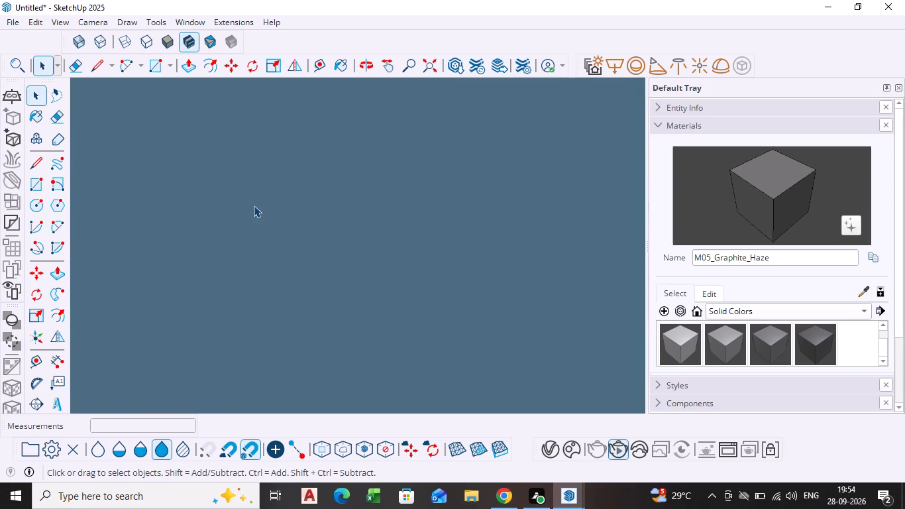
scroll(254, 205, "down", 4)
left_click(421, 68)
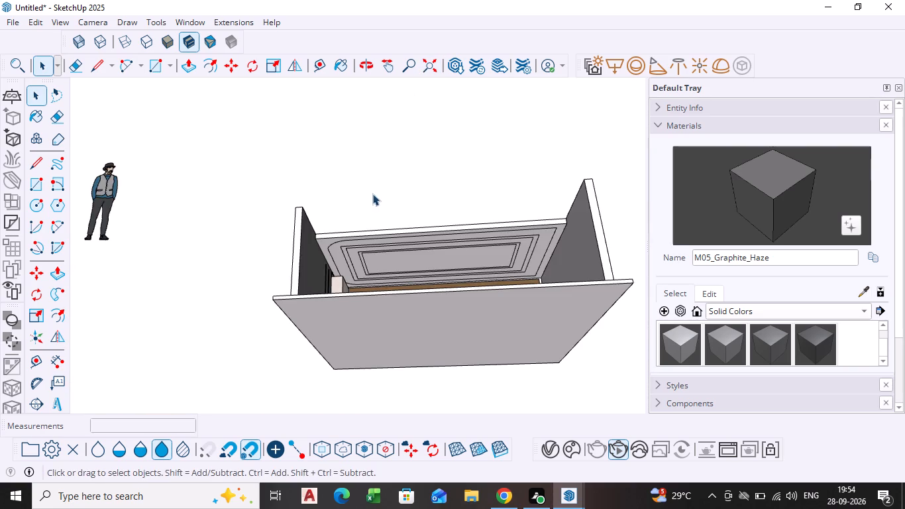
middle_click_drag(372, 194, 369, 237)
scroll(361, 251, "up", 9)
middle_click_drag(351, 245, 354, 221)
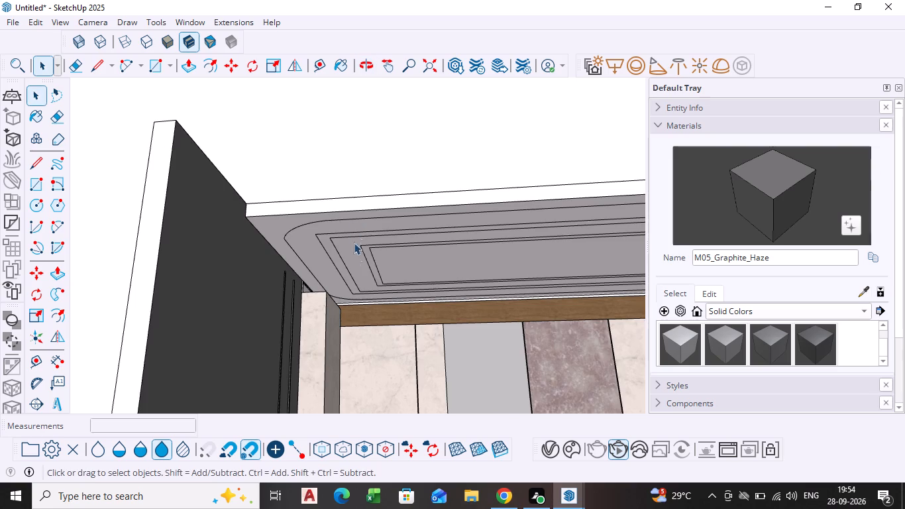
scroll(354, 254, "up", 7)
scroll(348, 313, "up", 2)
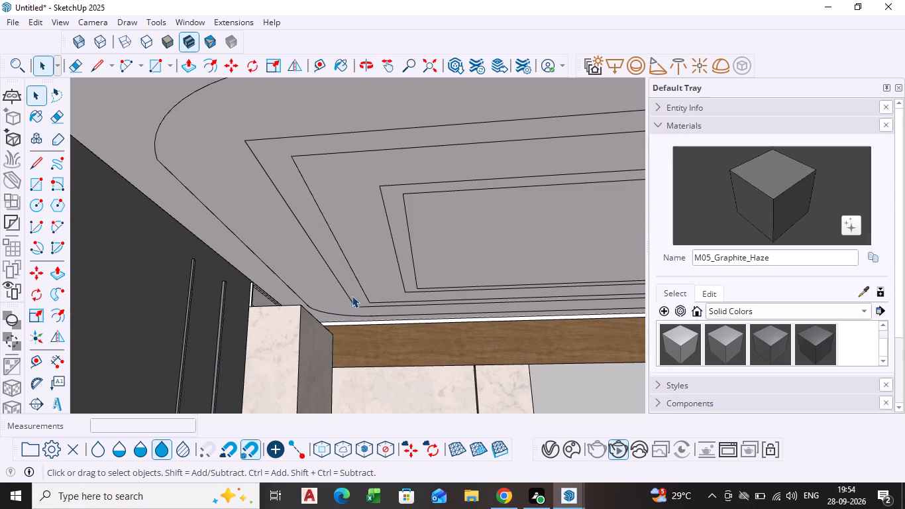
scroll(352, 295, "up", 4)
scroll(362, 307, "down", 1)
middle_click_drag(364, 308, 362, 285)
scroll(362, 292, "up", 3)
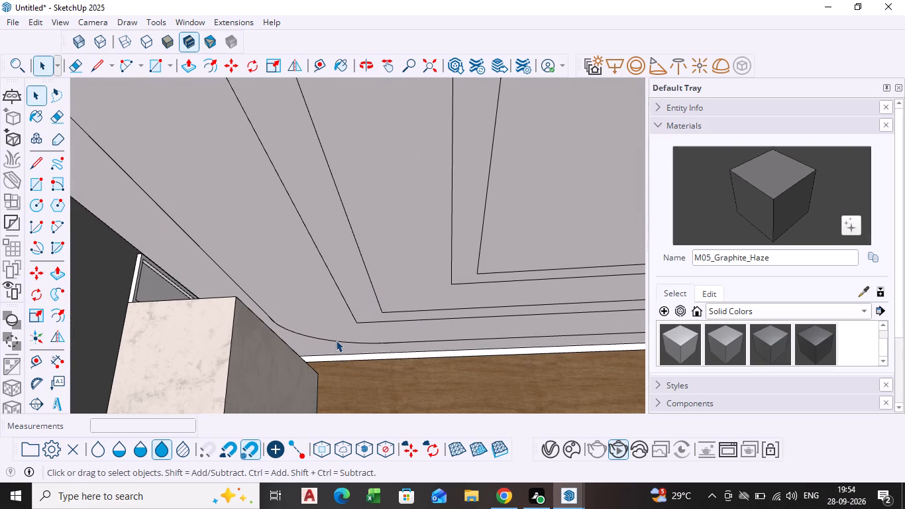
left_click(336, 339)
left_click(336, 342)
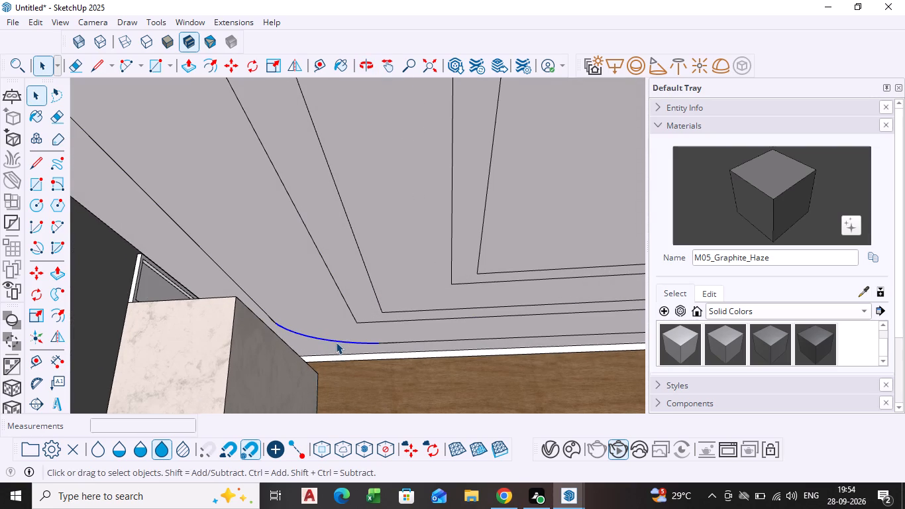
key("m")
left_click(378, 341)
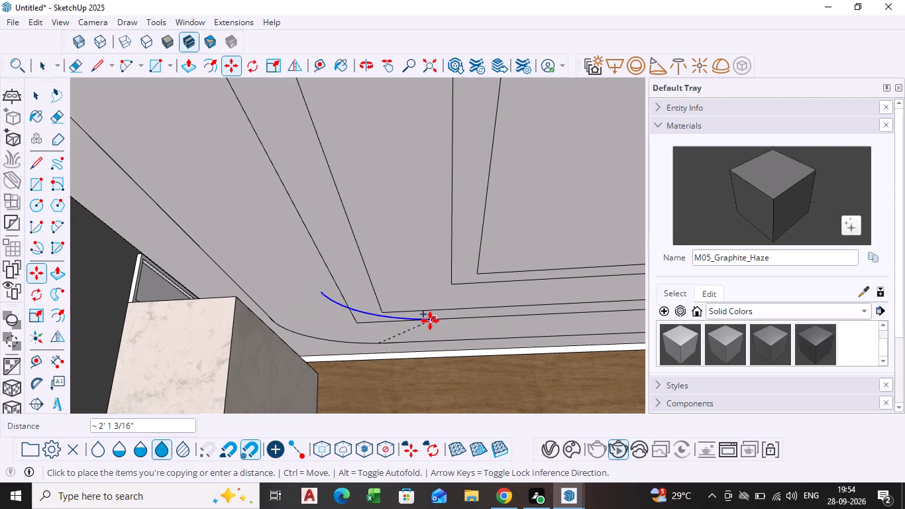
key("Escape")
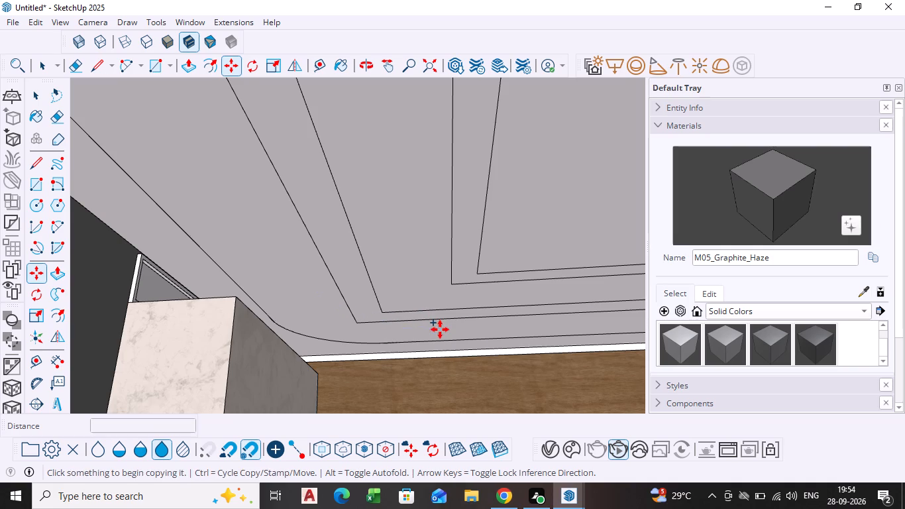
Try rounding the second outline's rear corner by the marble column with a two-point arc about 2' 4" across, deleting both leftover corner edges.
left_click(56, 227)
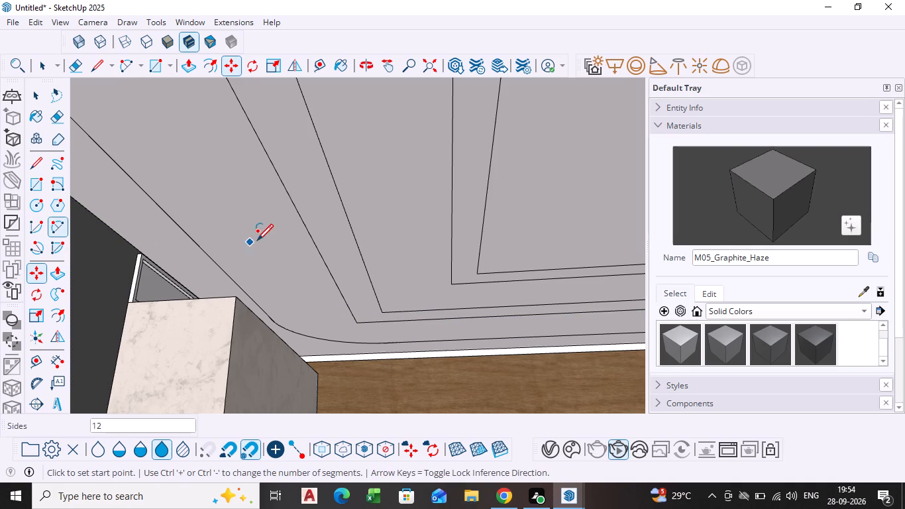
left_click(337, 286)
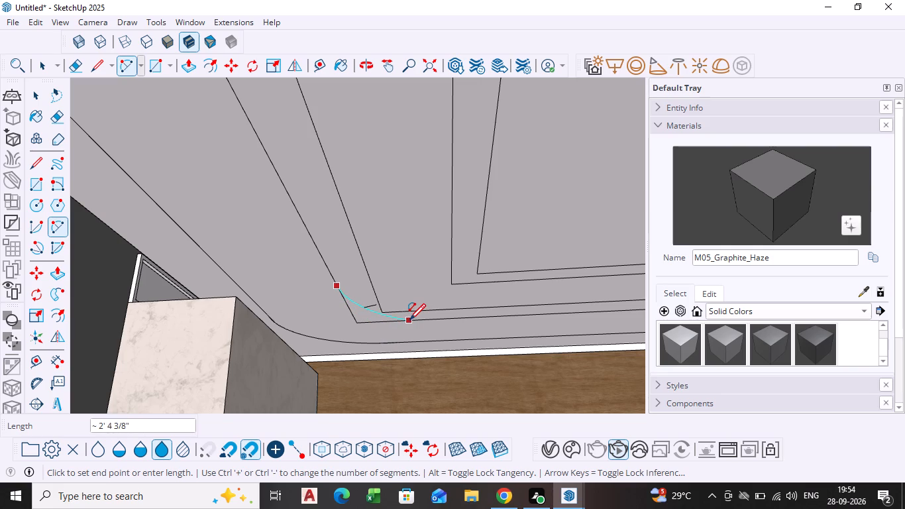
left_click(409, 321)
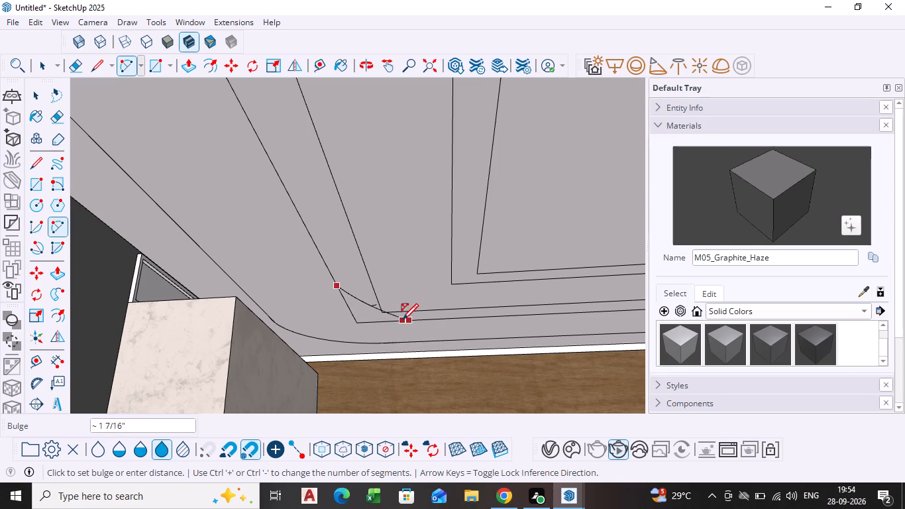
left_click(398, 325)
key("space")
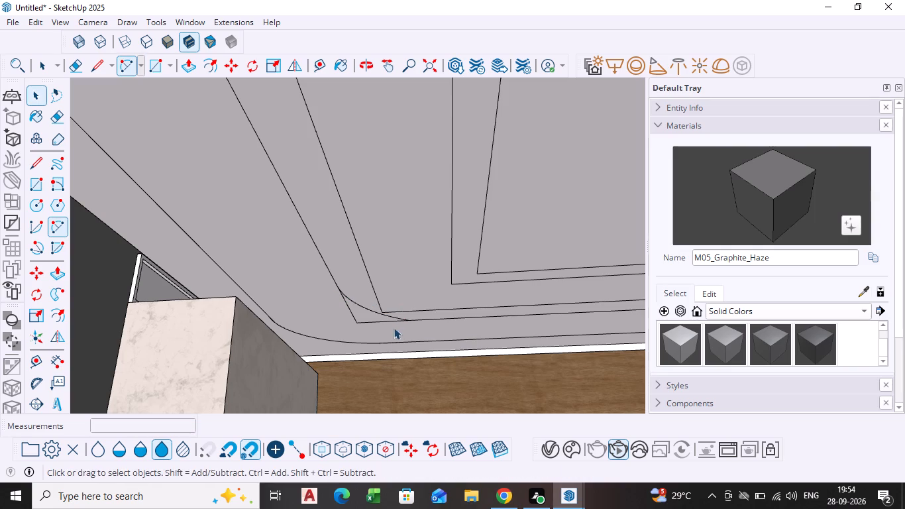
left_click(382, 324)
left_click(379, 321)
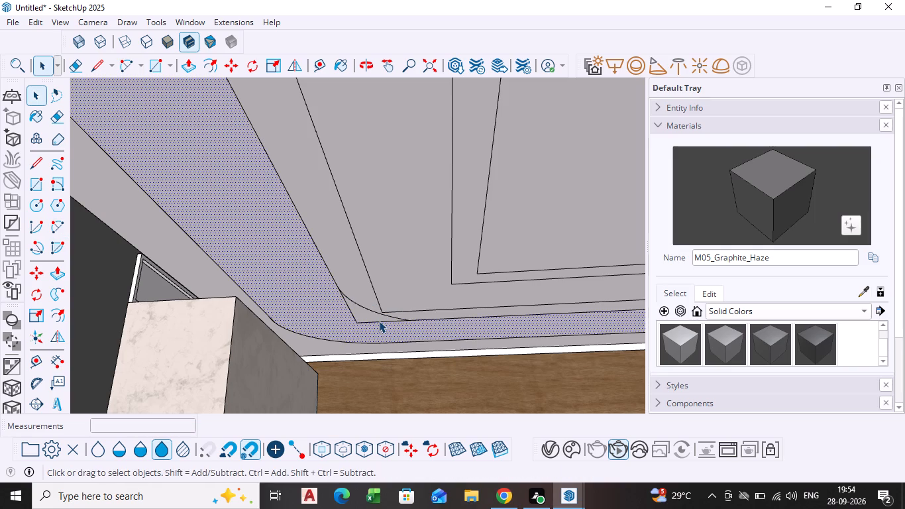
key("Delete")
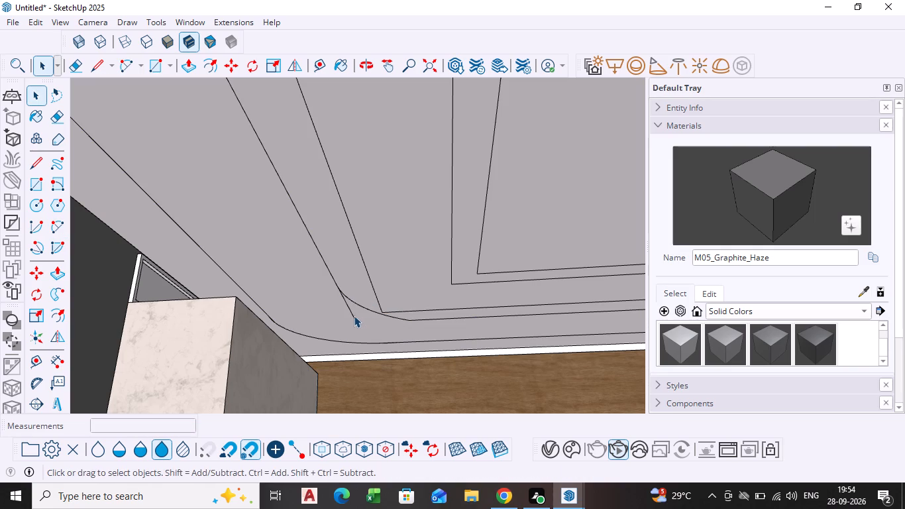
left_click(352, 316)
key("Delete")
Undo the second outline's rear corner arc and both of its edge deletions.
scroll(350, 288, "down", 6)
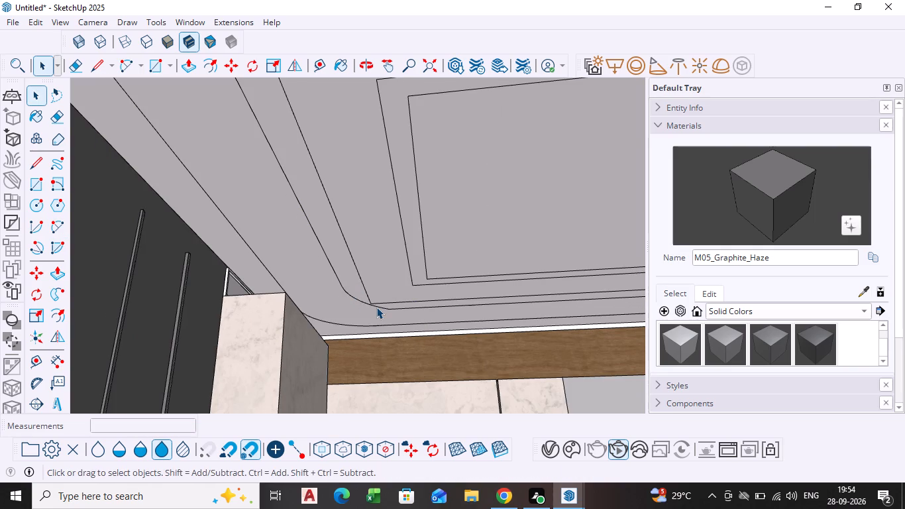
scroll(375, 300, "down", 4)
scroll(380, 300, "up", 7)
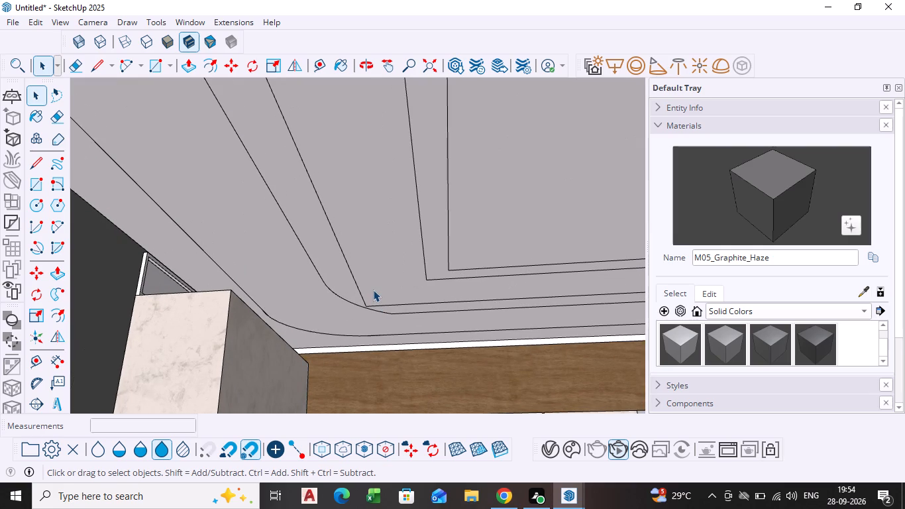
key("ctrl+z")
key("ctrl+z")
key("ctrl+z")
Round the second outline's rear corner by the marble column with a two-point arc about 1' 7" across, deleting both leftover corner edges.
scroll(348, 309, "up", 3)
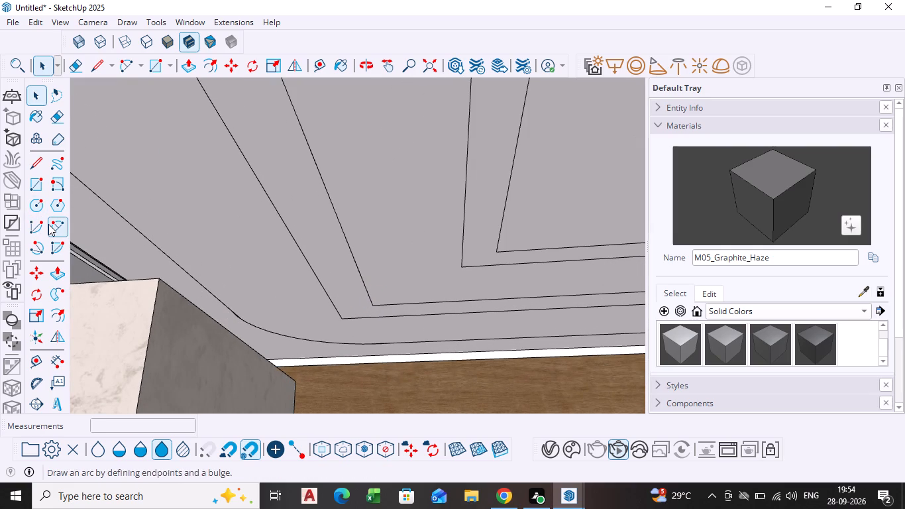
left_click(48, 224)
left_click(321, 286)
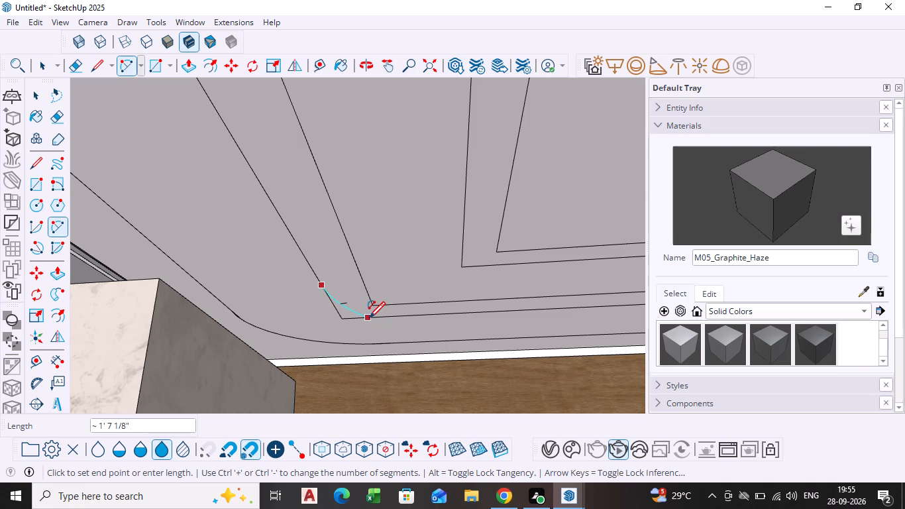
left_click(374, 319)
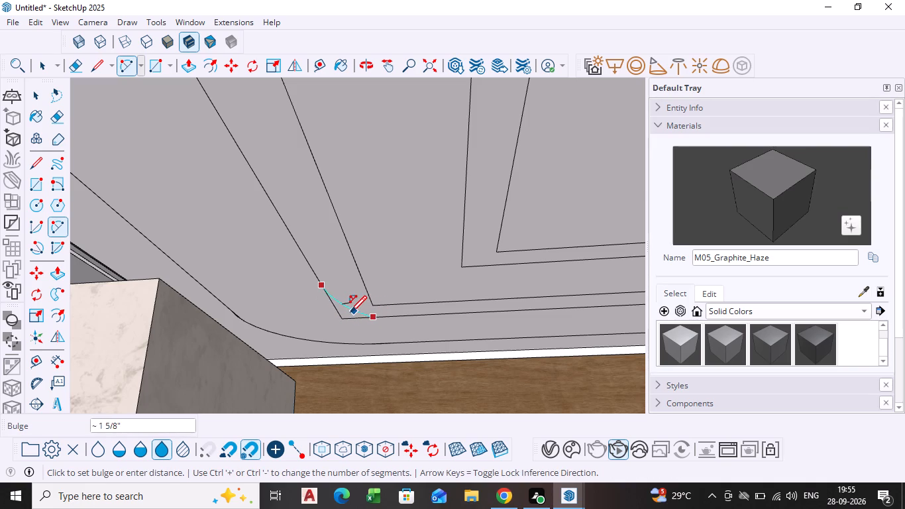
left_click(352, 313)
key("space")
left_click(345, 315)
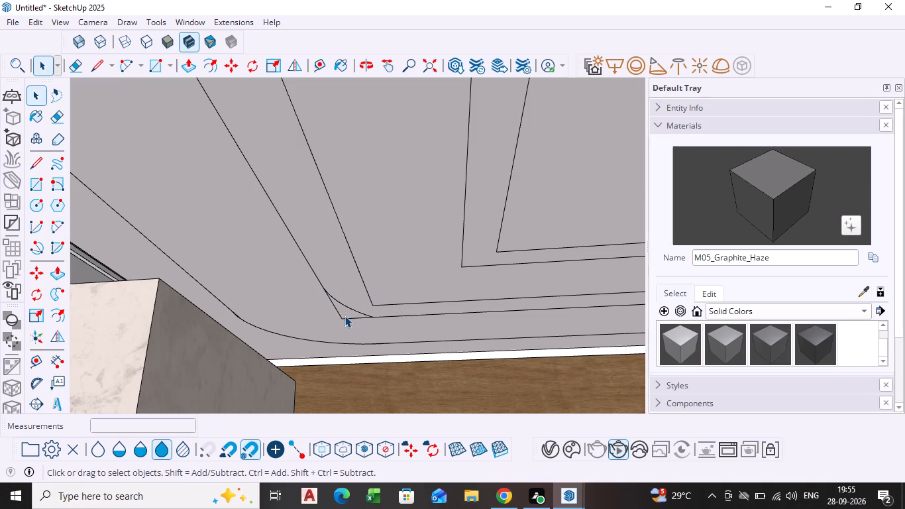
left_click(345, 319)
key("Delete")
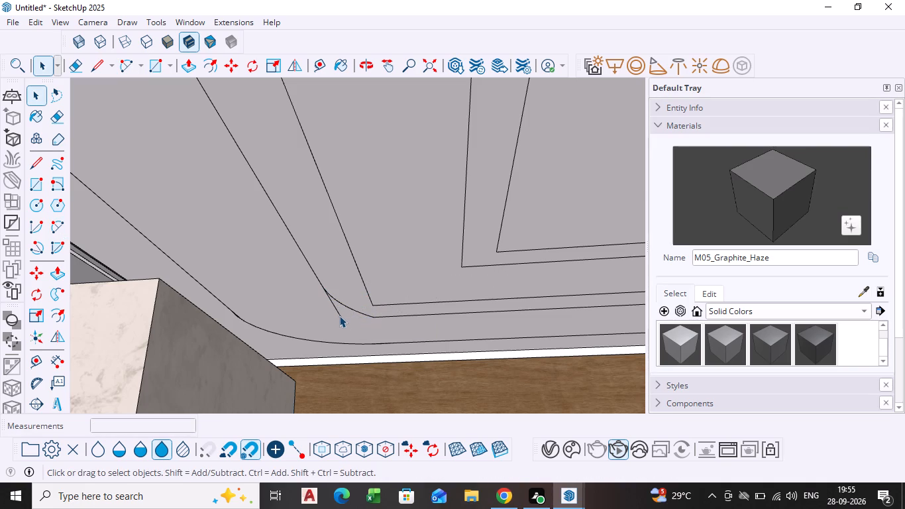
left_click(338, 314)
key("Delete")
Round the second outline's front corner on the dark wall side with a small tangent two-point arc, deleting both leftover corner edges.
scroll(329, 299, "down", 10)
middle_click_drag(335, 287, 341, 329)
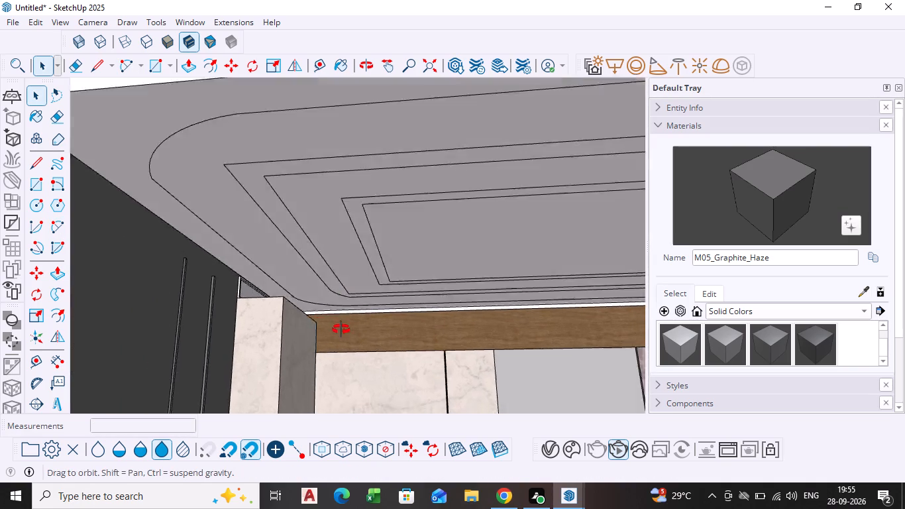
middle_click_drag(341, 329, 353, 308)
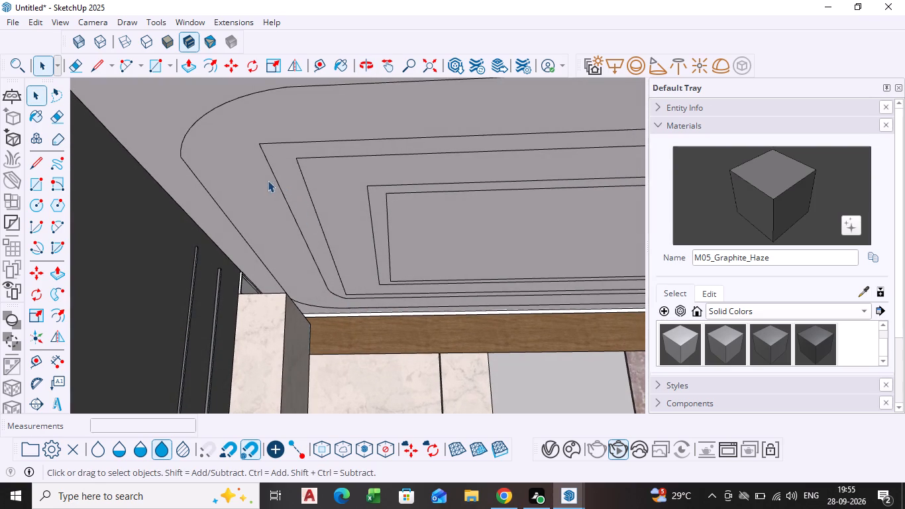
scroll(272, 141, "up", 5)
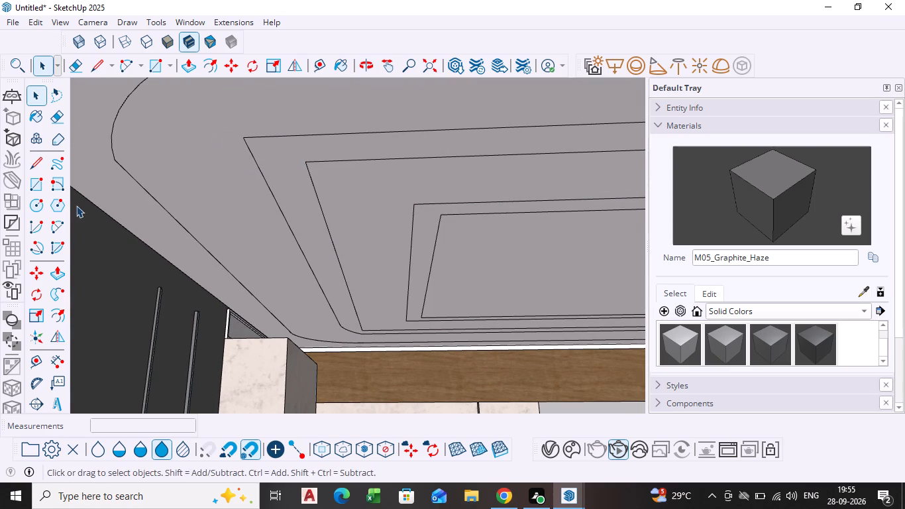
left_click(57, 221)
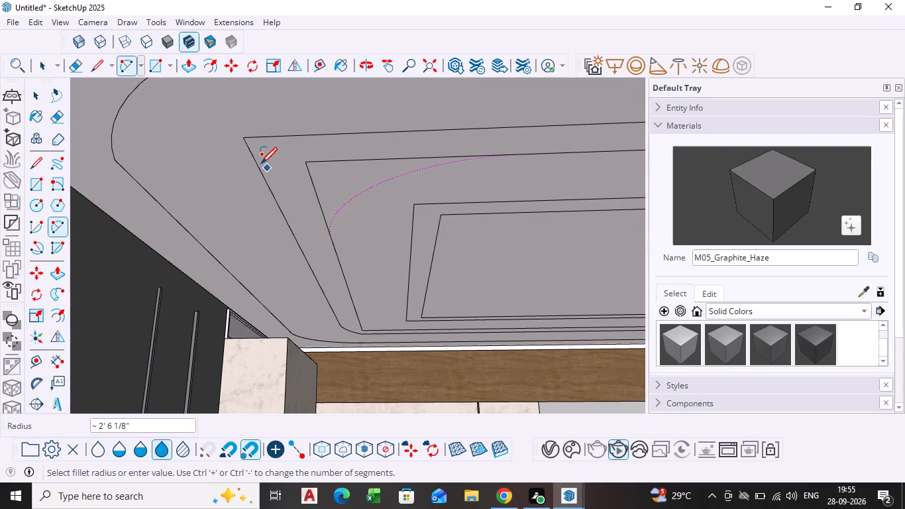
left_click(262, 172)
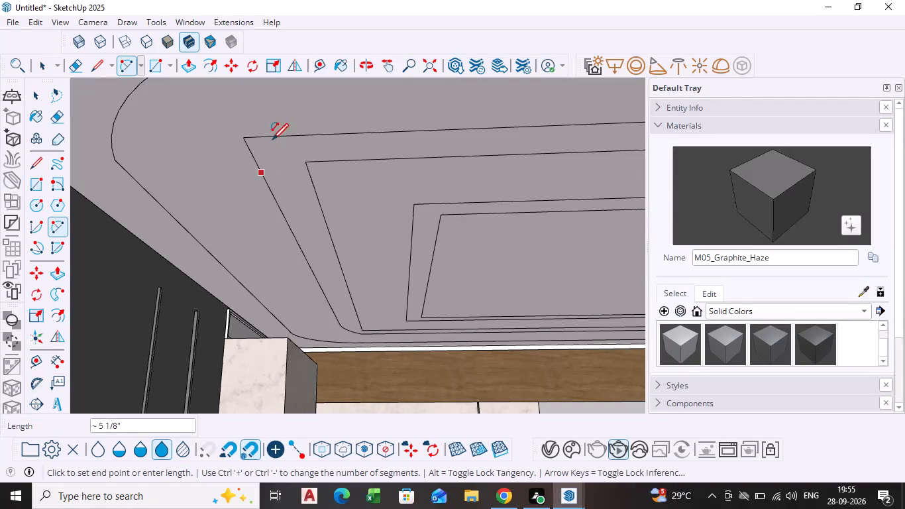
left_click(292, 137)
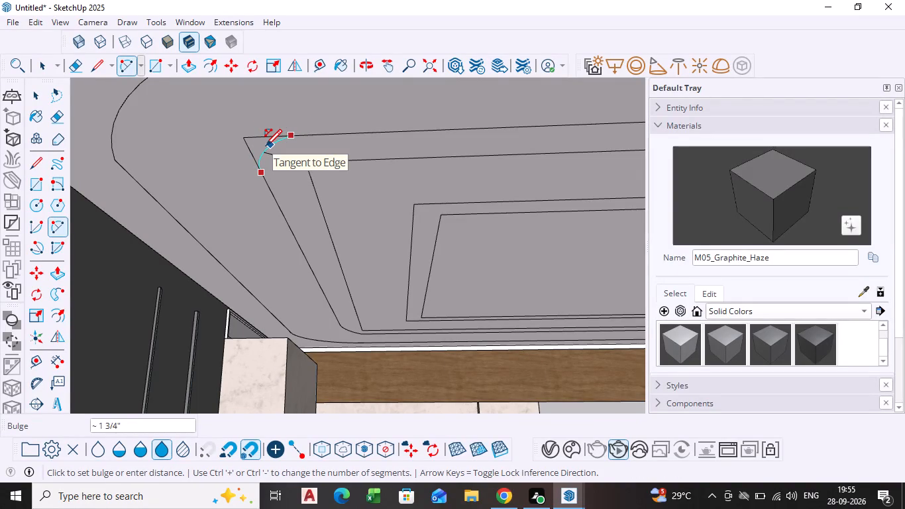
left_click(266, 147)
key("space")
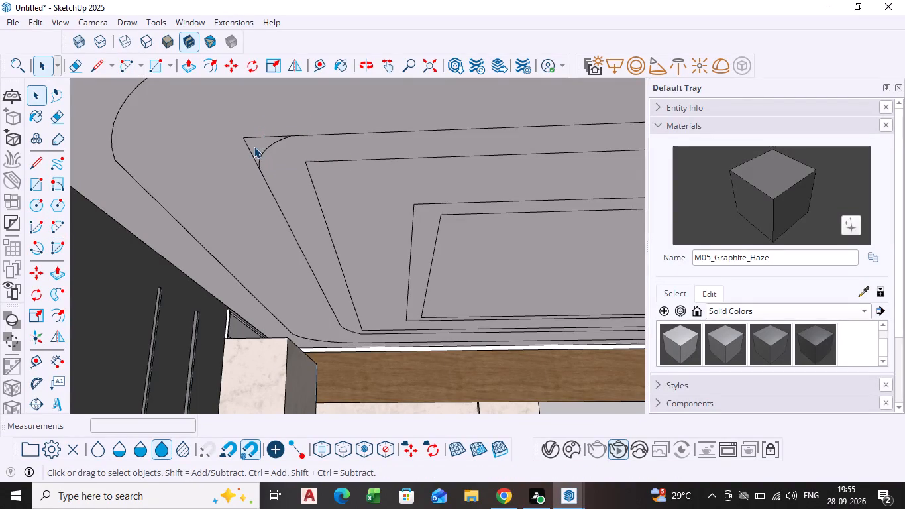
left_click(252, 152)
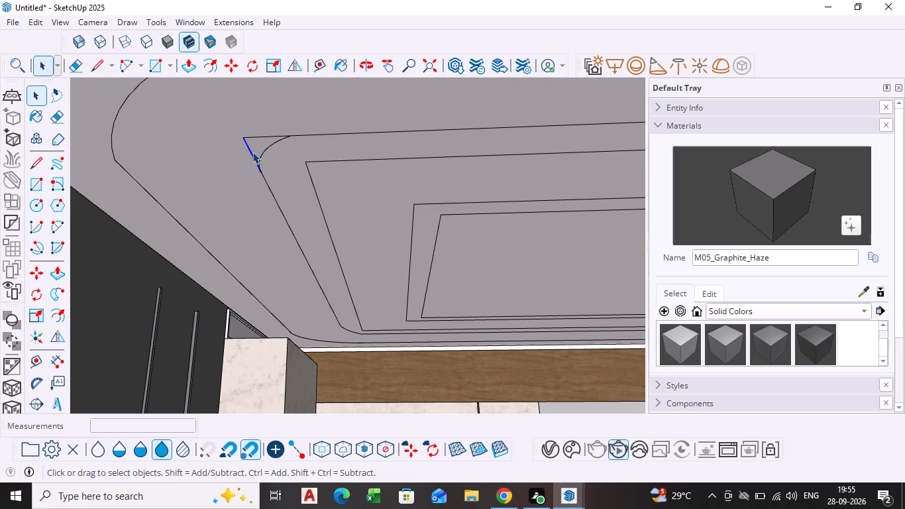
key("Delete")
left_click(255, 137)
key("Delete")
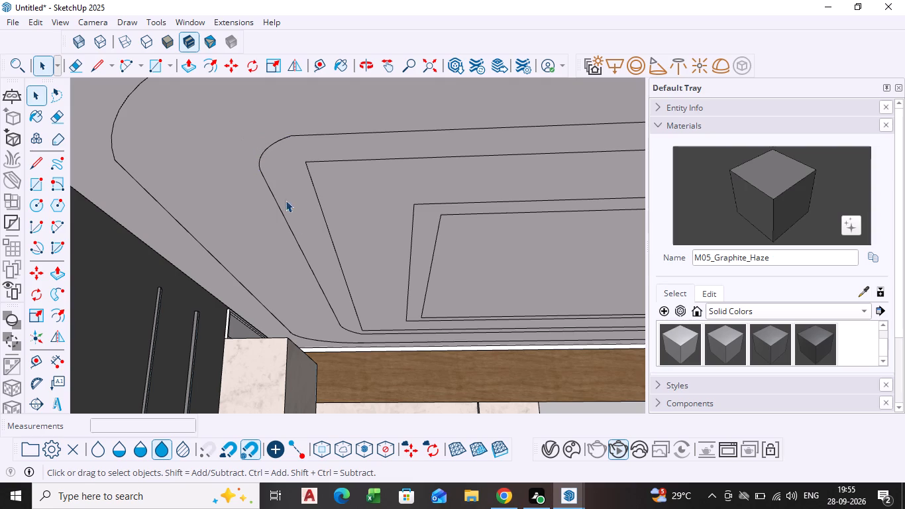
Round the third outline's front corner on the dark wall side with a small two-point arc, deleting both leftover corner edges.
scroll(293, 214, "down", 10)
middle_click_drag(432, 270, 417, 268)
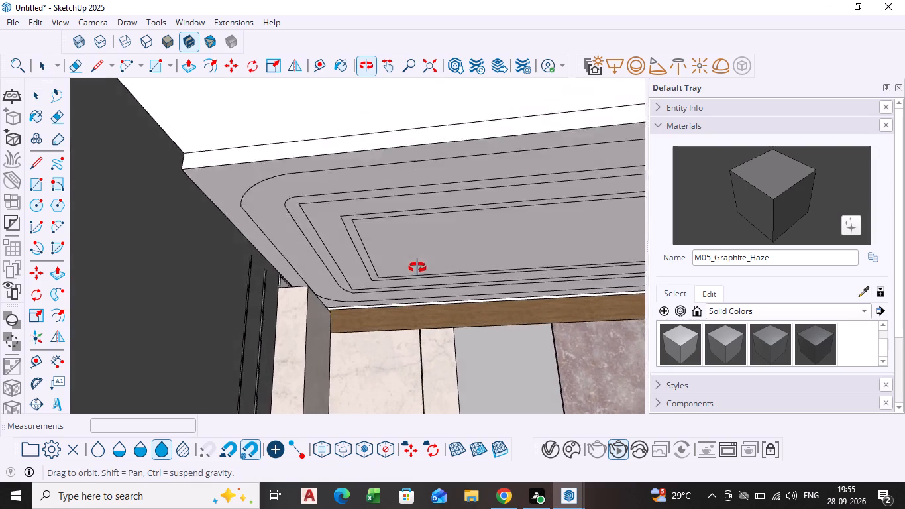
middle_click_drag(417, 268, 423, 272)
scroll(336, 284, "up", 6)
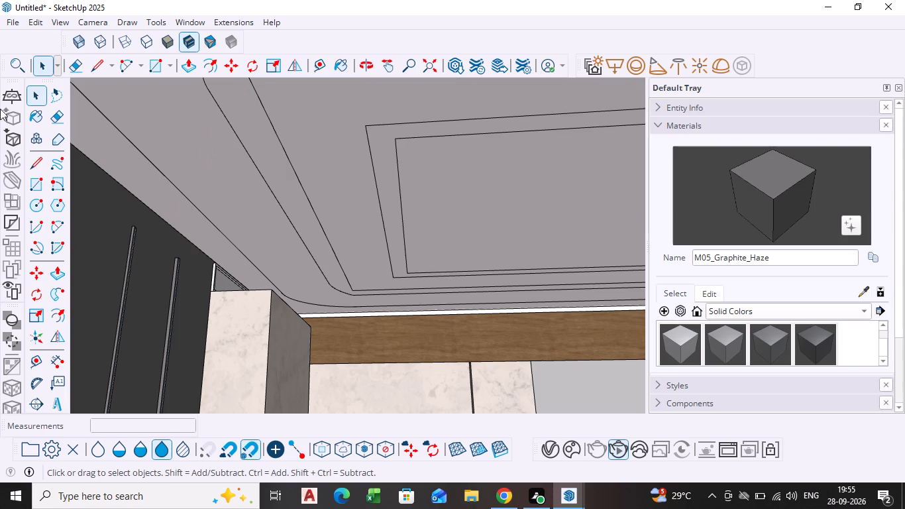
scroll(341, 211, "down", 3)
middle_click_drag(401, 259, 377, 289, "shift")
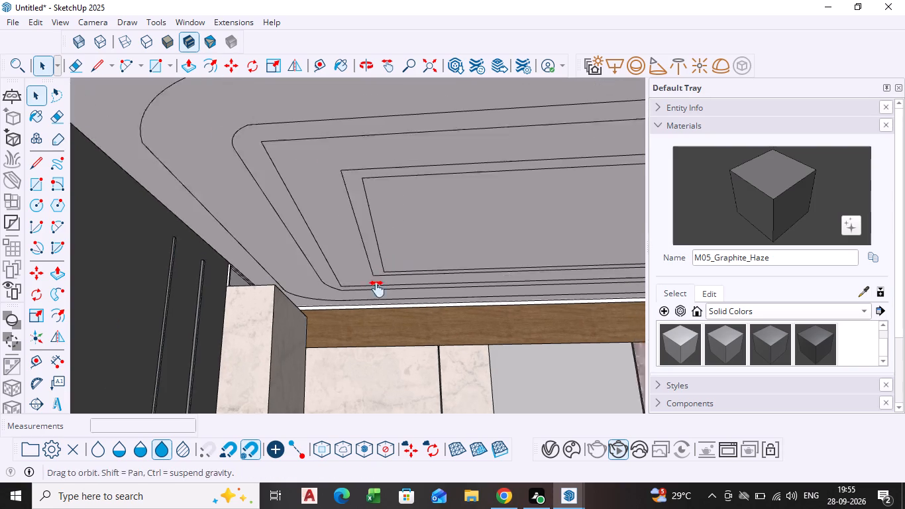
middle_click_drag(377, 289, 356, 305, "shift")
scroll(184, 199, "up", 3)
left_click(65, 211)
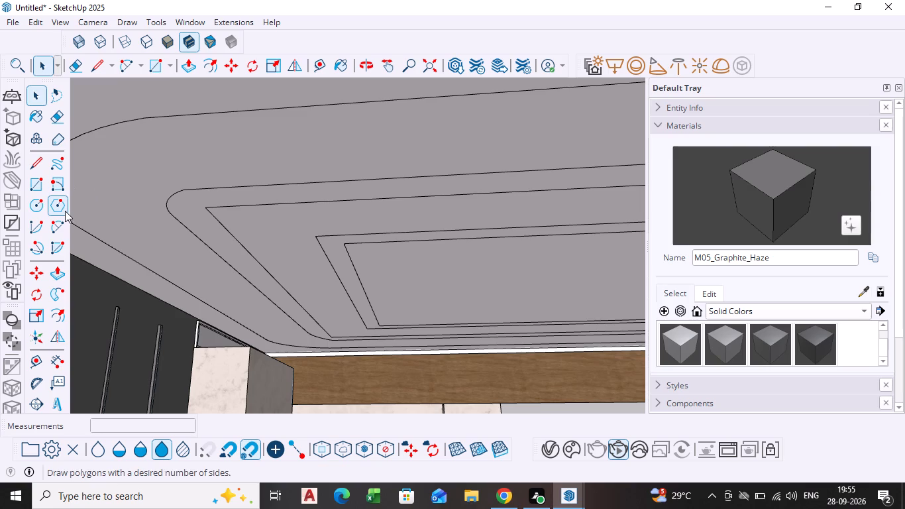
left_click(29, 203)
left_click(60, 229)
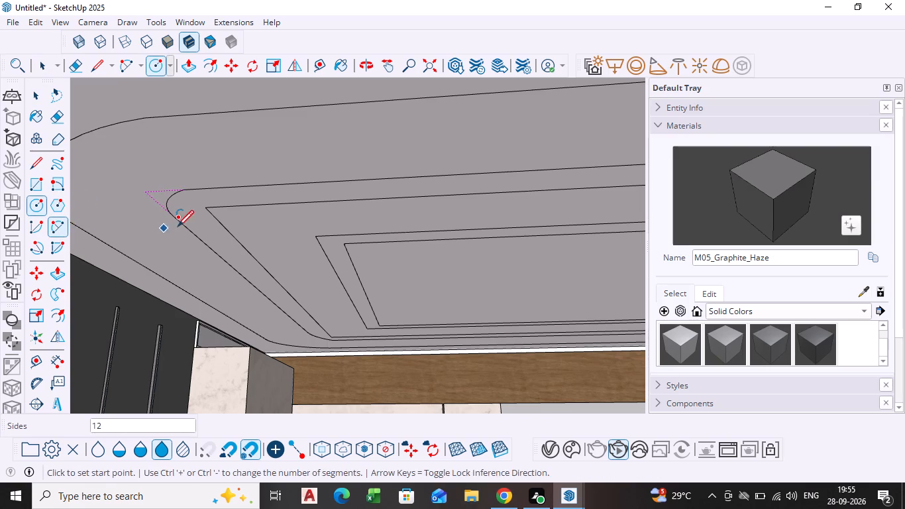
scroll(189, 220, "up", 3)
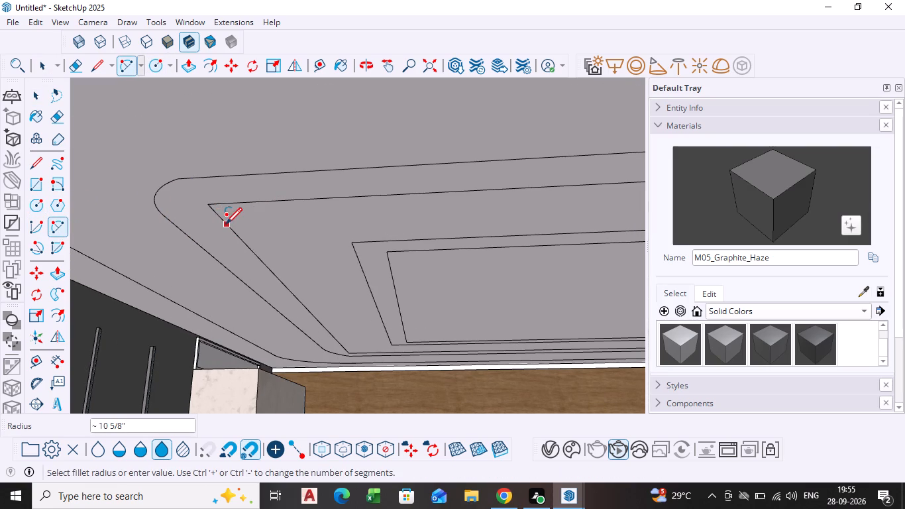
left_click(226, 225)
left_click(243, 203)
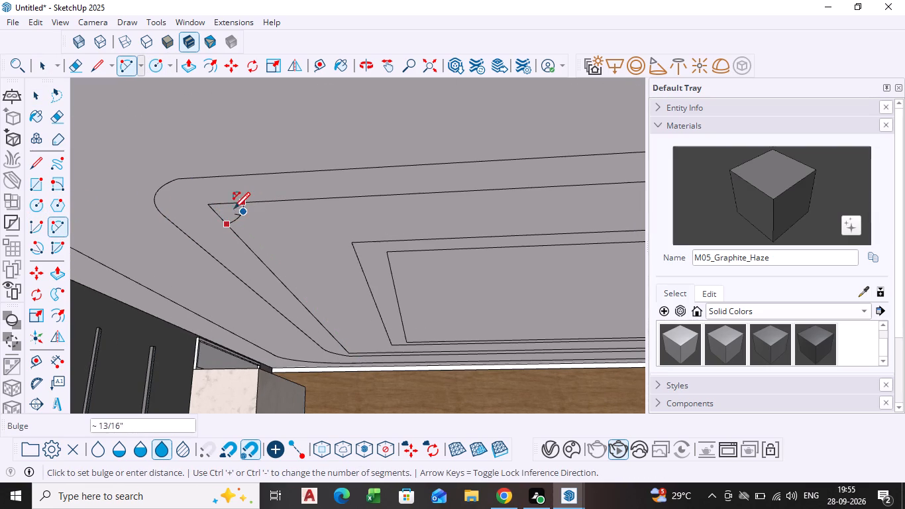
left_click(221, 209)
key("space")
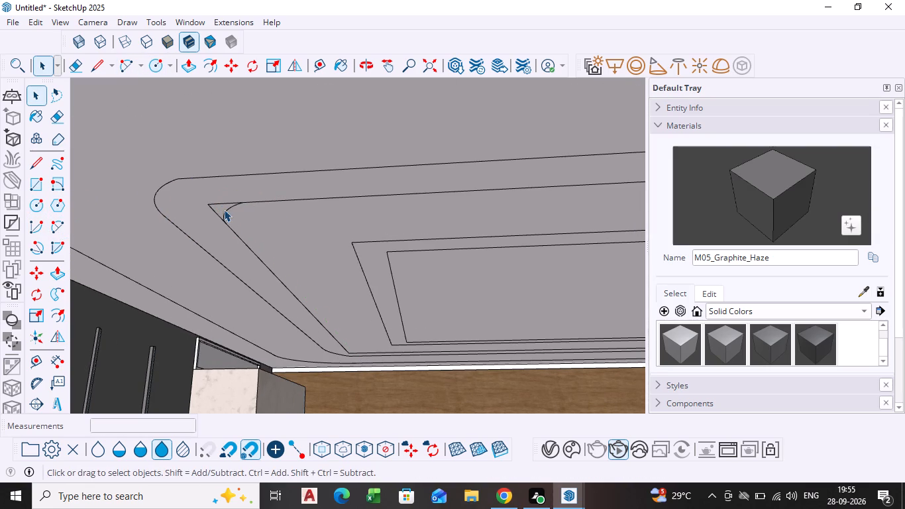
left_click(223, 205)
key("Delete")
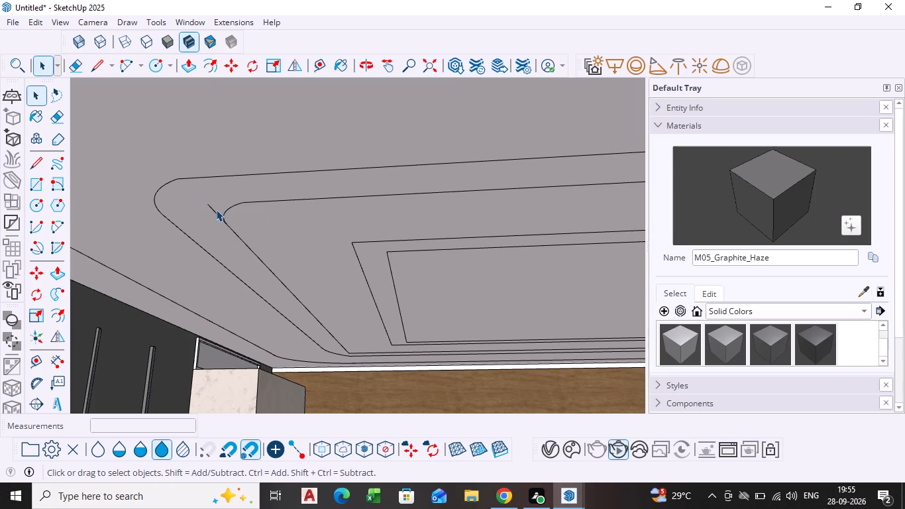
left_click(216, 211)
key("Delete")
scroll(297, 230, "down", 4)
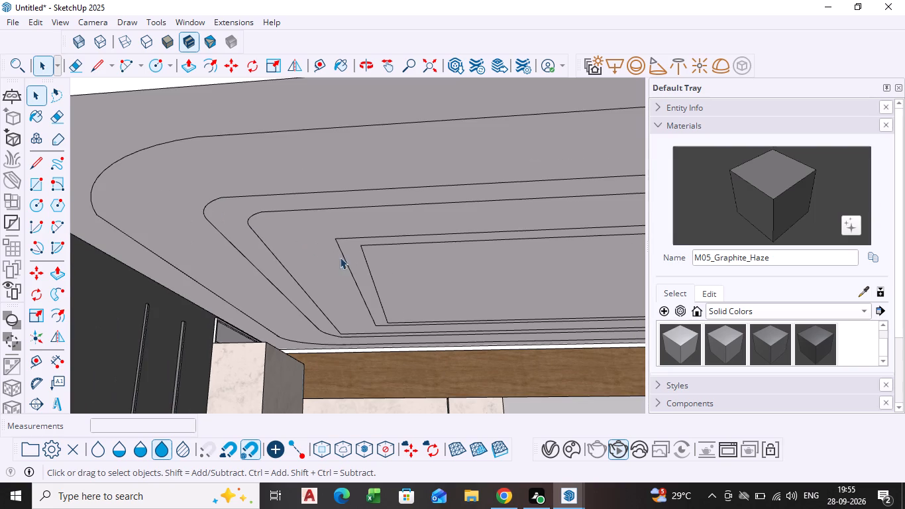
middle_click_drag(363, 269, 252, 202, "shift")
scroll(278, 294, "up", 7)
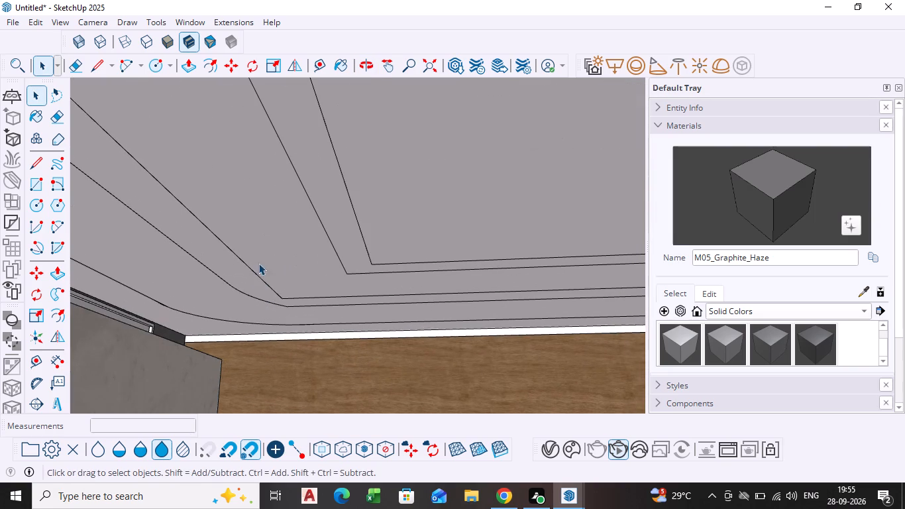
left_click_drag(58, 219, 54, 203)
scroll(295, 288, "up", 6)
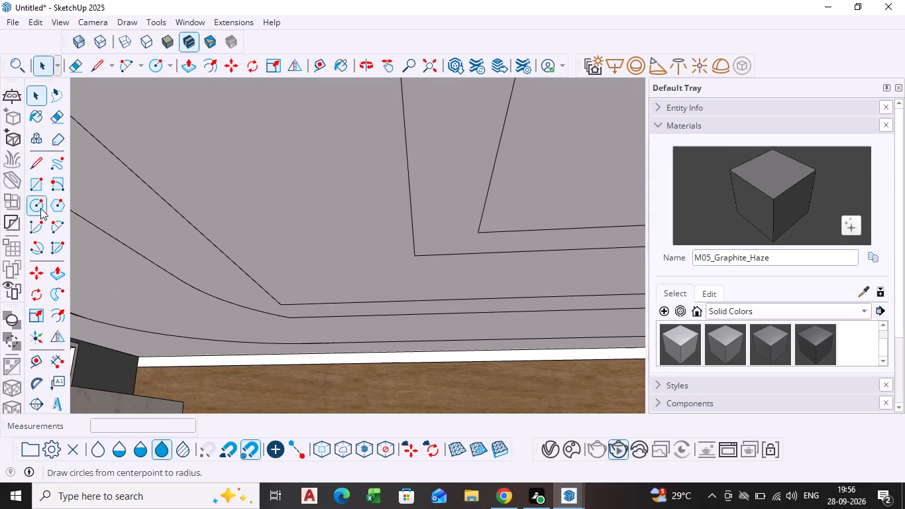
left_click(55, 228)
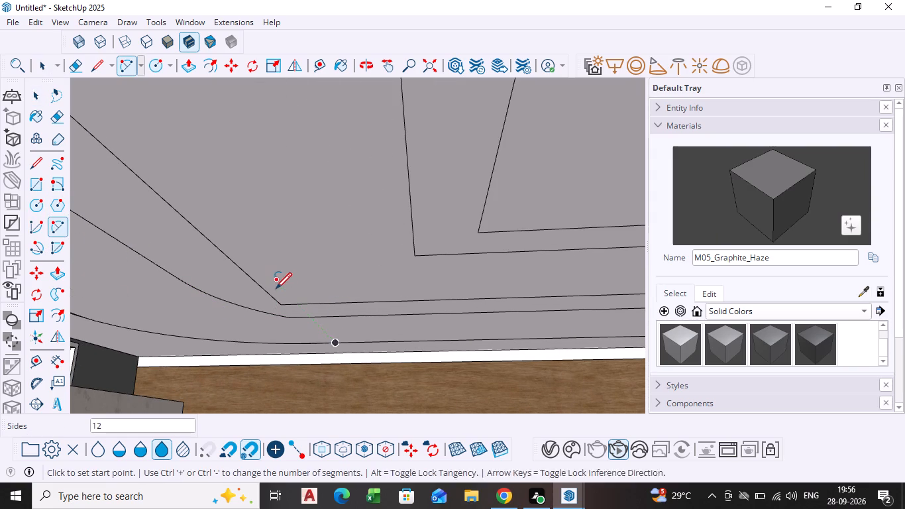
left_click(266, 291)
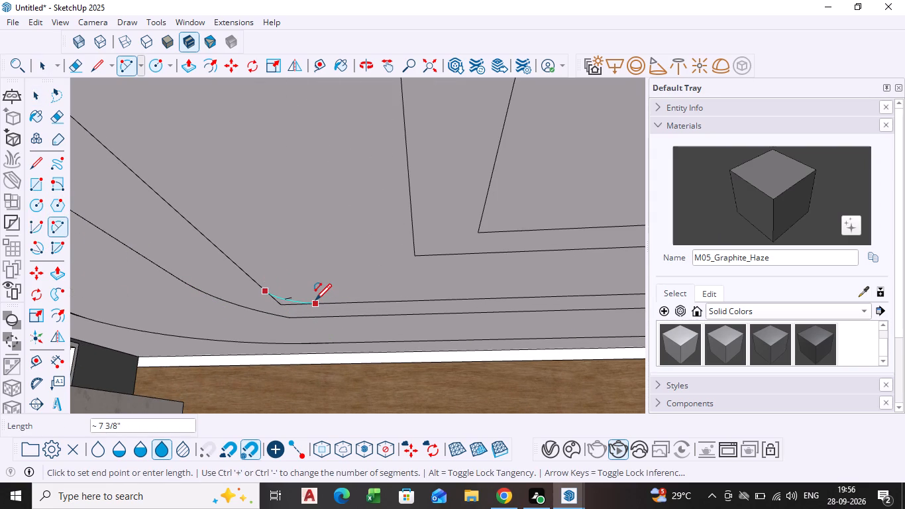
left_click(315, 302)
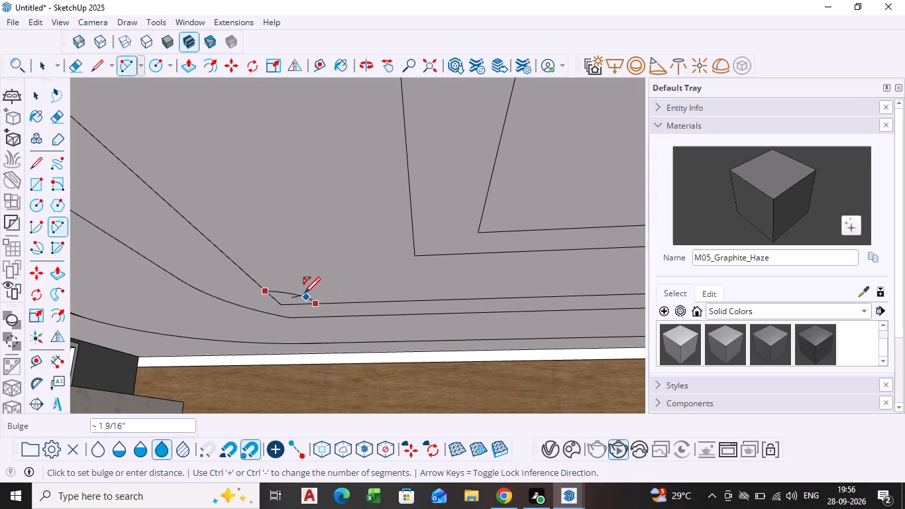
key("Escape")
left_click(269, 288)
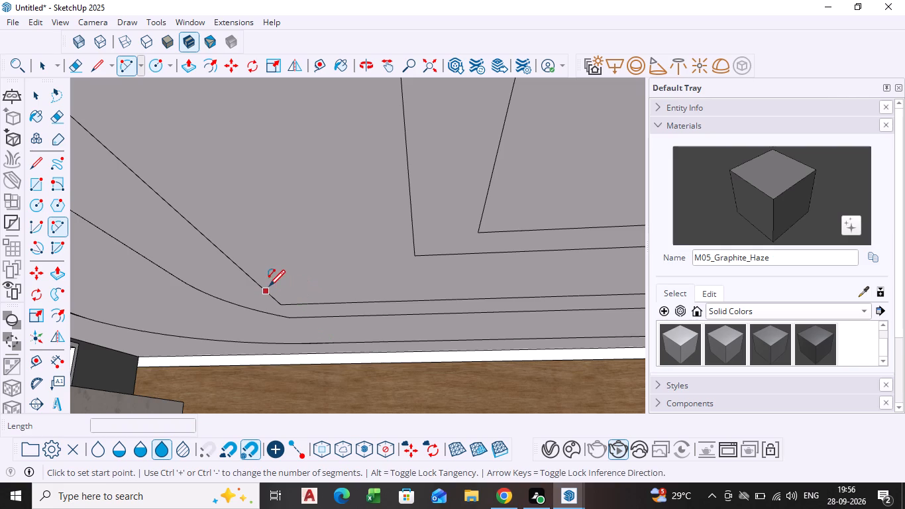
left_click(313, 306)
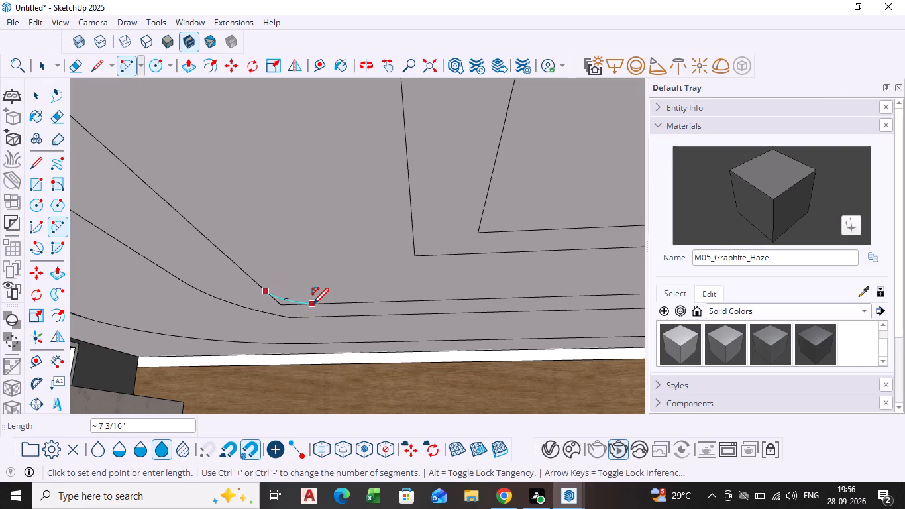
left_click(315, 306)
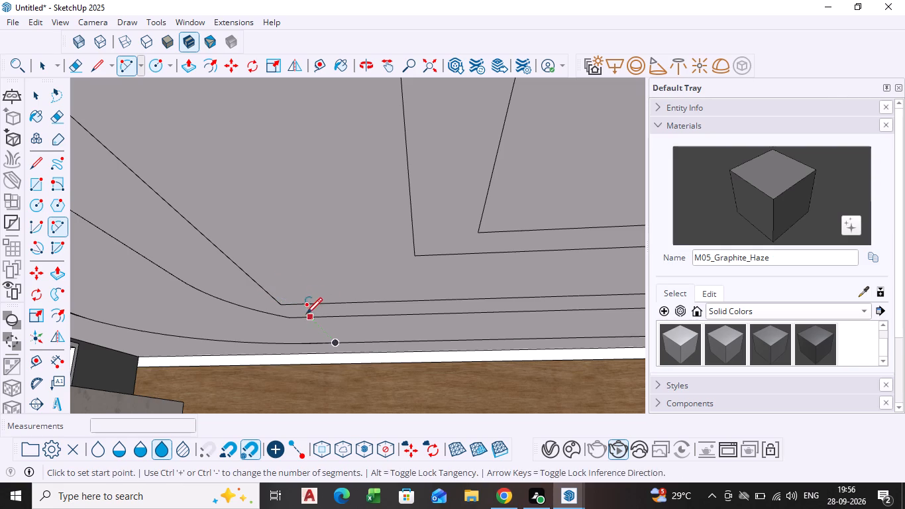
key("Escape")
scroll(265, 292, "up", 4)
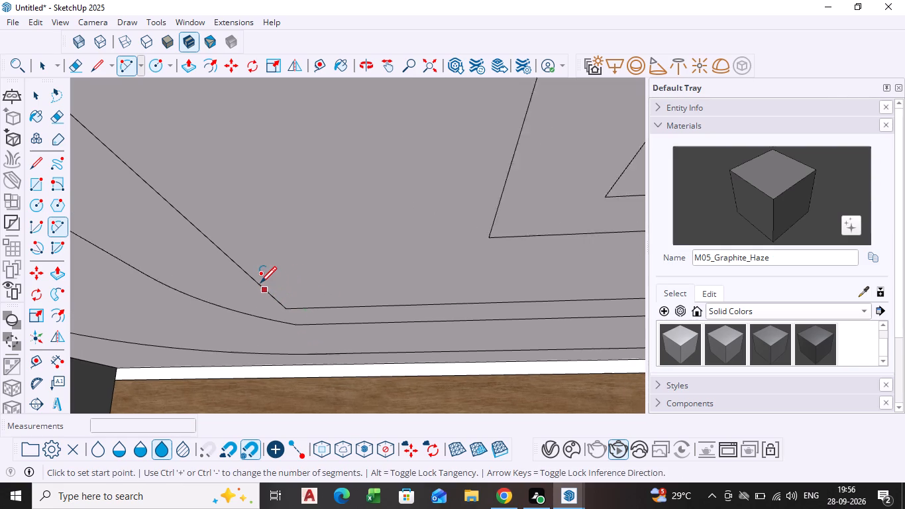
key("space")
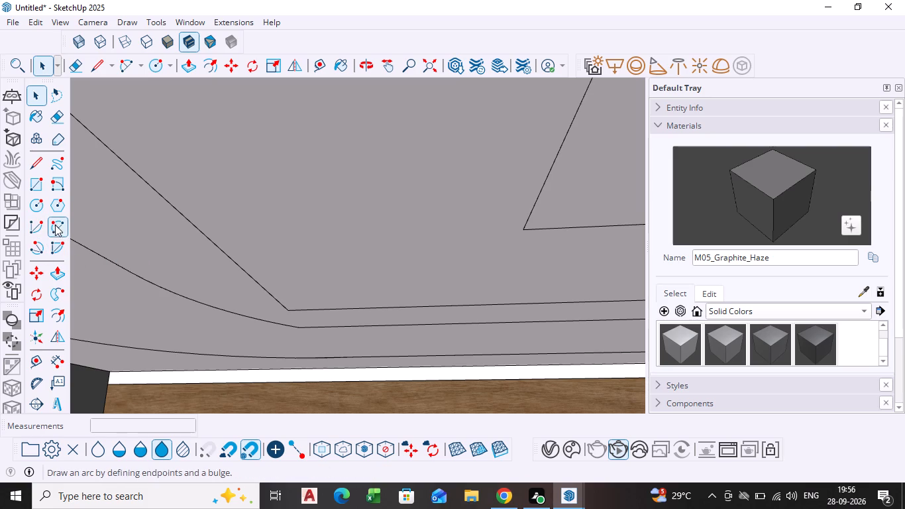
Round the third outline's rear corner by the marble column with a two-point arc bulging about 1", deleting both leftover corner edges.
left_click(56, 223)
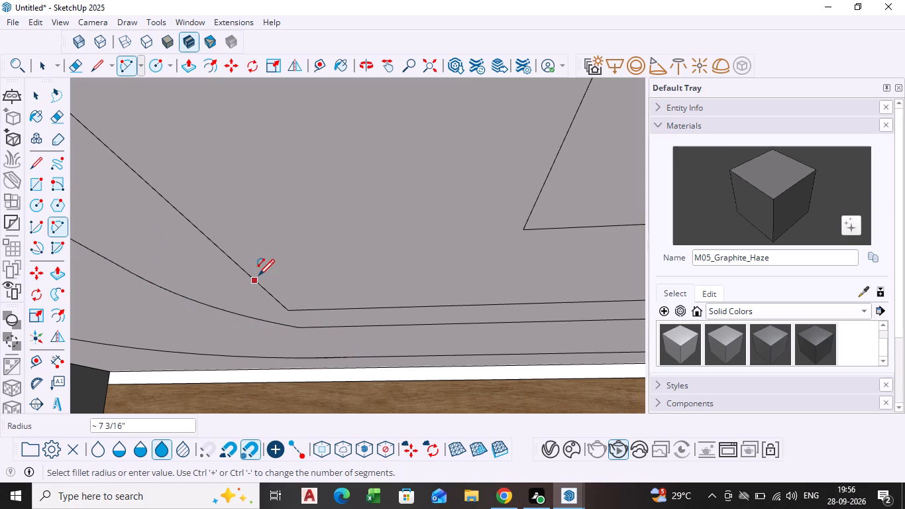
left_click(258, 277)
left_click(332, 310)
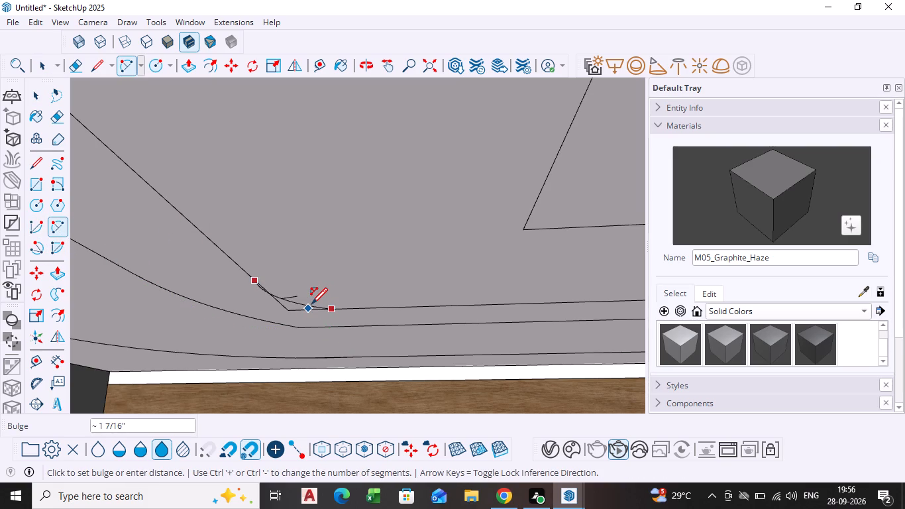
scroll(311, 304, "up", 7)
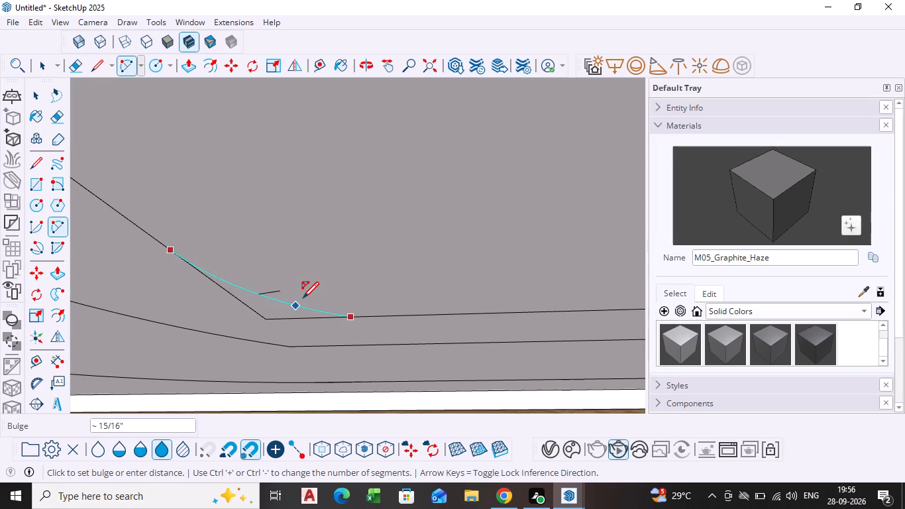
left_click(299, 302)
key("space")
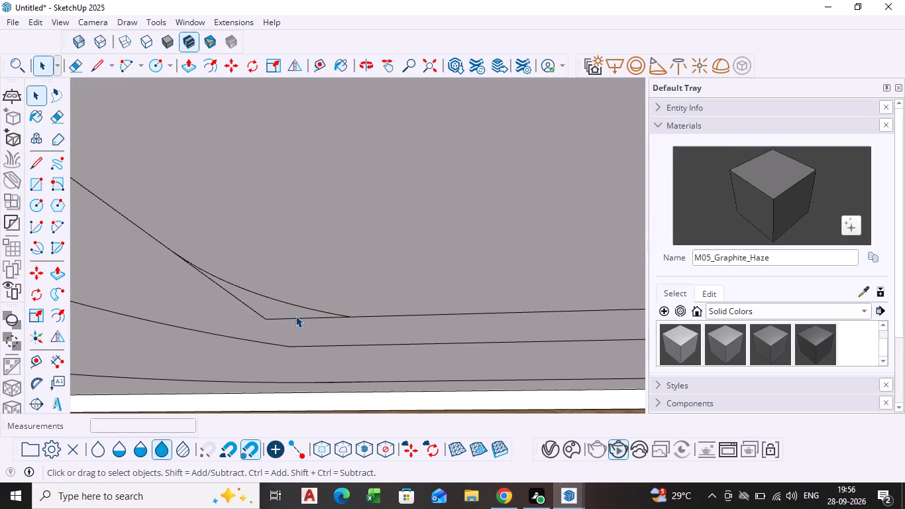
left_click(296, 318)
key("Delete")
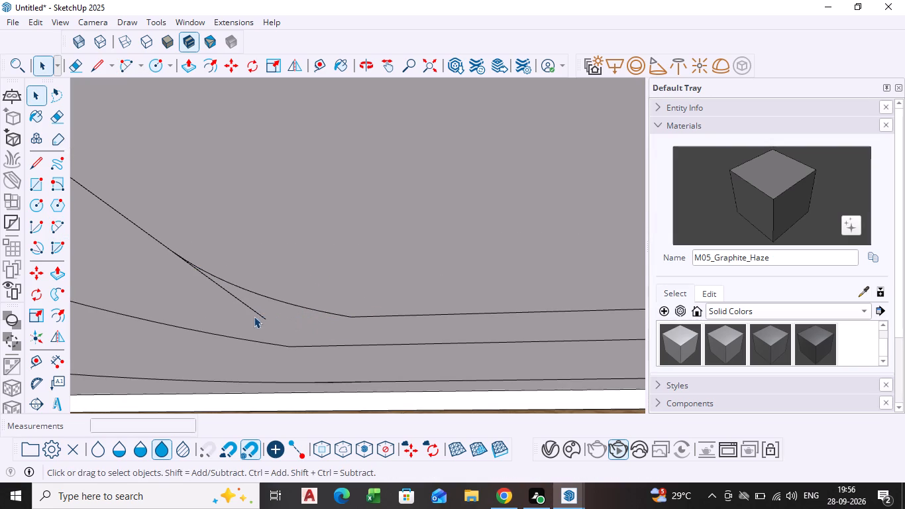
left_click(255, 311)
key("Delete")
Round the outermost outline's front corner at the end opposite the marble column with a two-point arc bulging about 5", deleting both leftover corner edges.
scroll(323, 284, "down", 11)
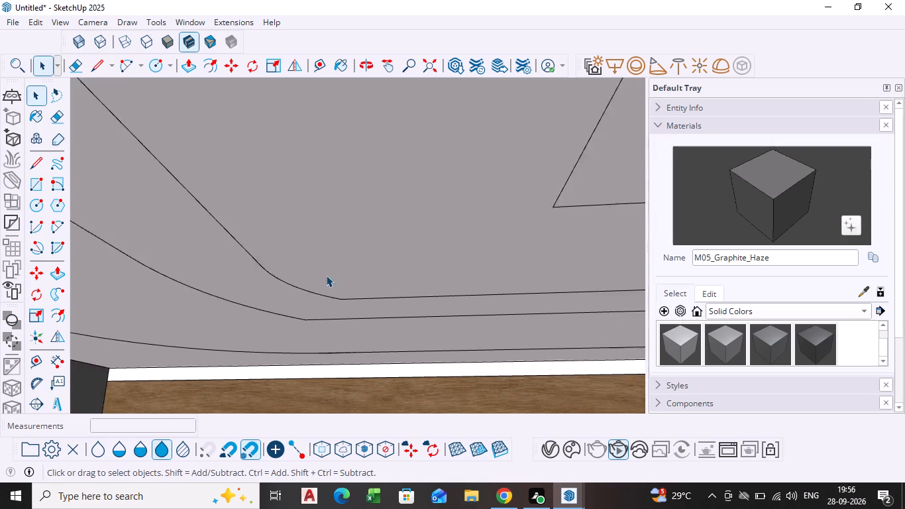
scroll(345, 253, "down", 7)
scroll(404, 250, "down", 17)
scroll(435, 243, "down", 6)
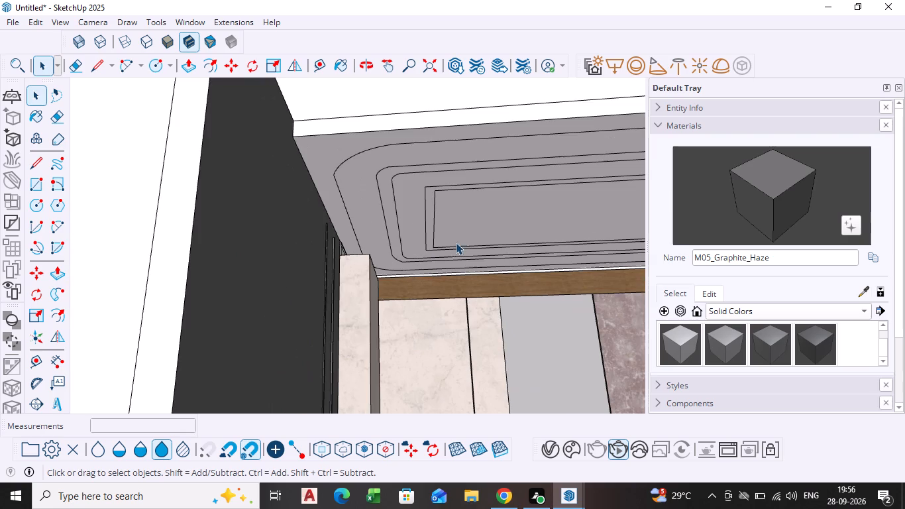
middle_click_drag(490, 248, 243, 232, "shift")
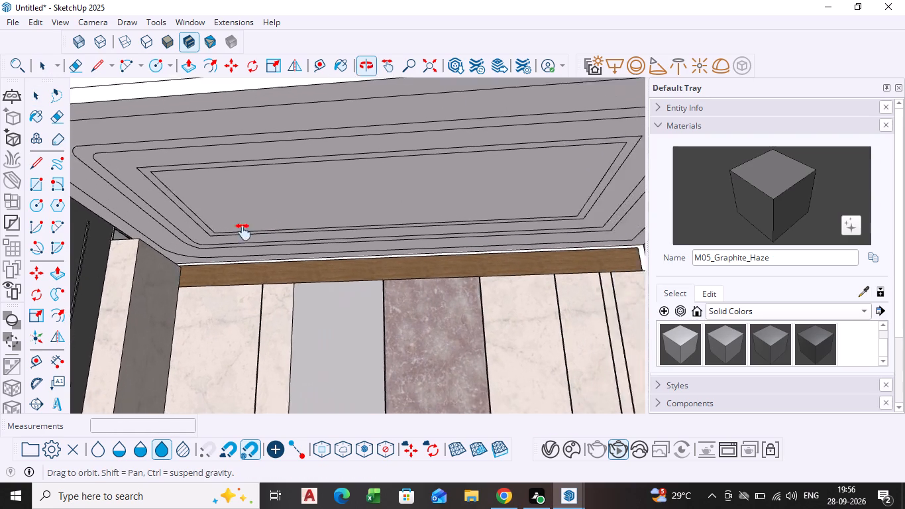
middle_click_drag(243, 232, 230, 229, "shift")
scroll(498, 168, "down", 2)
middle_click_drag(497, 168, 456, 174, "shift")
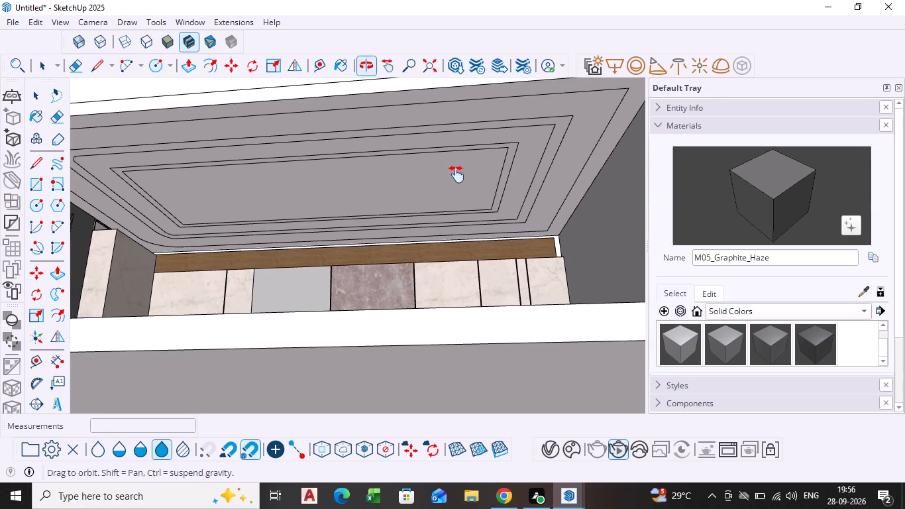
middle_click_drag(456, 174, 458, 182, "shift")
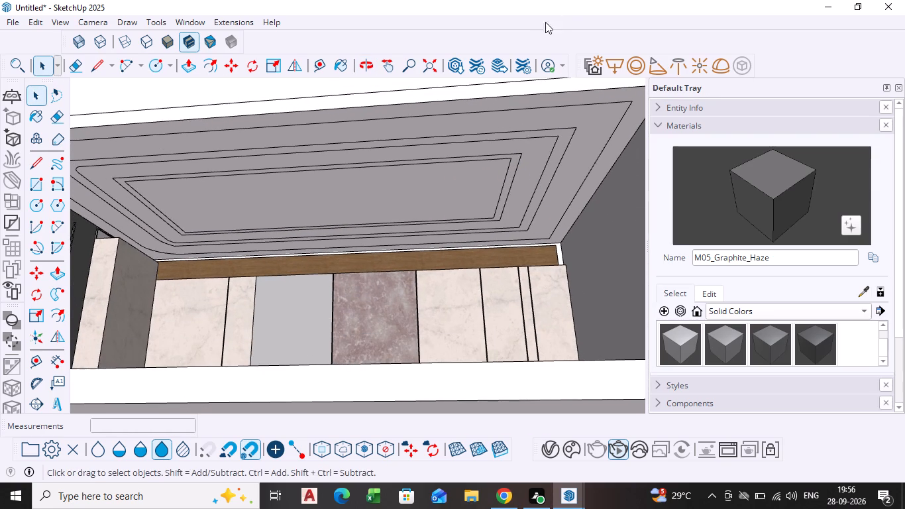
scroll(612, 129, "up", 2)
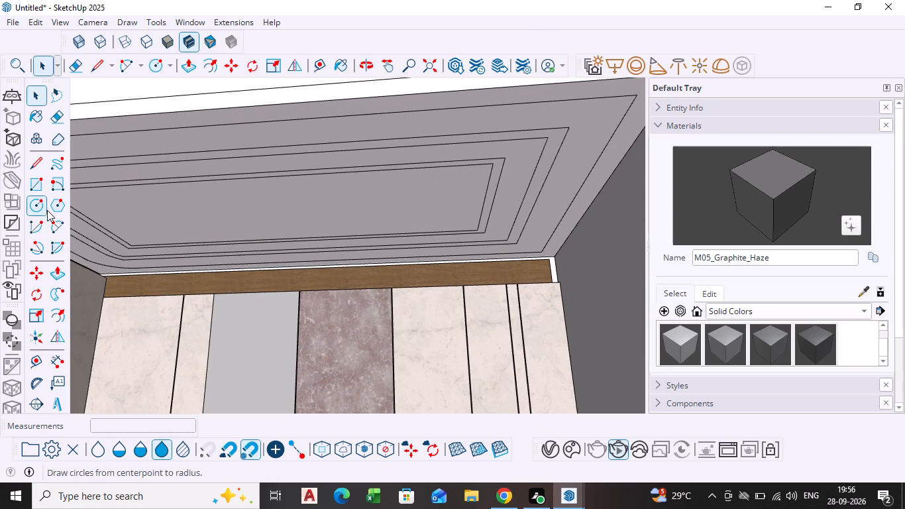
left_click(50, 226)
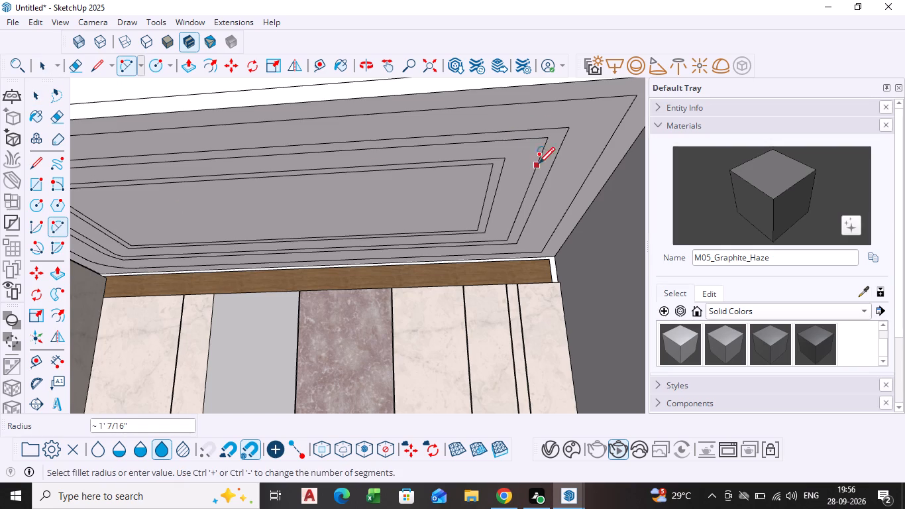
middle_click_drag(547, 169, 450, 193, "shift")
scroll(472, 131, "up", 2)
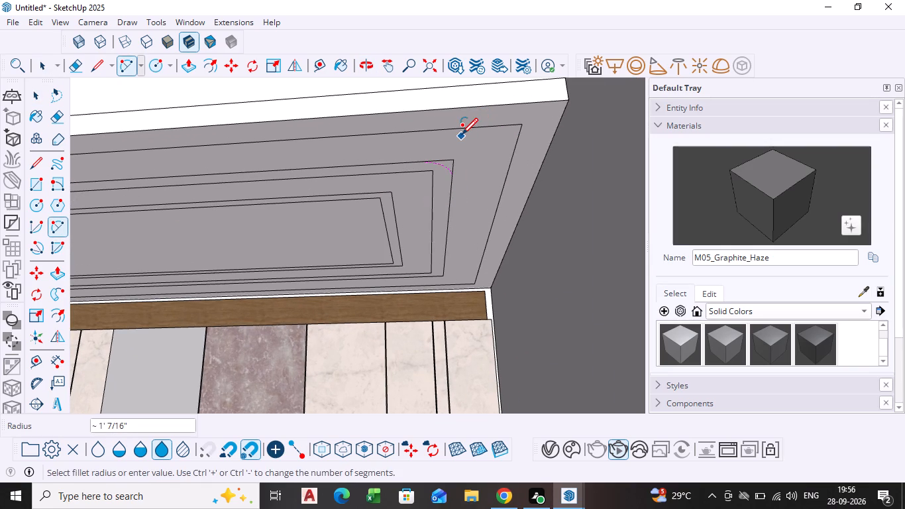
left_click(461, 131)
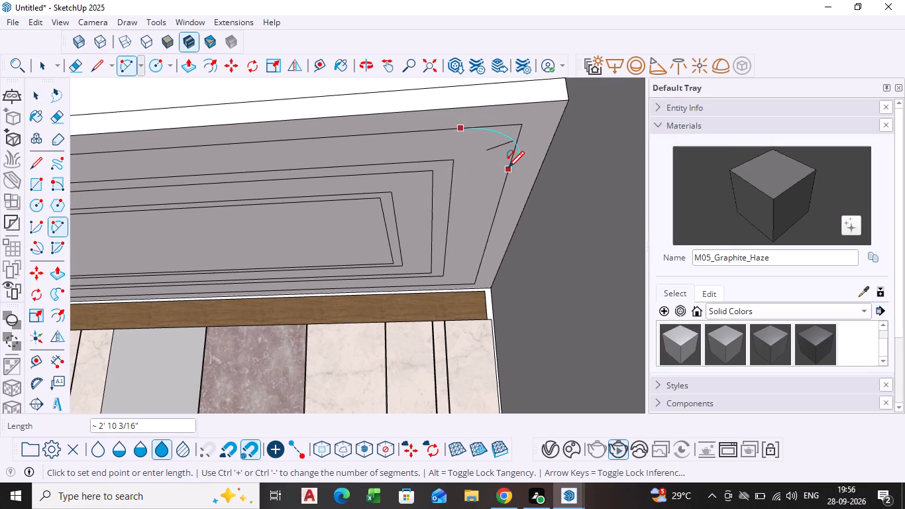
left_click(506, 180)
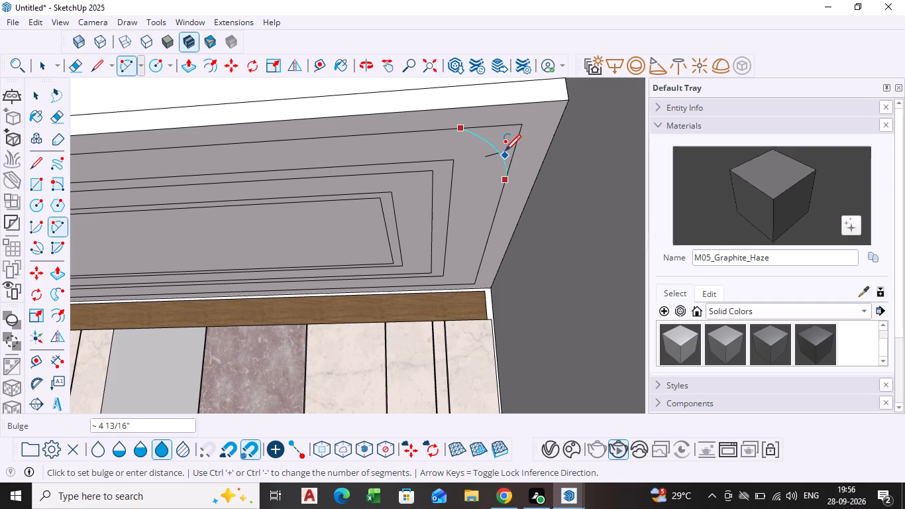
left_click(505, 152)
key("space")
left_click(513, 150)
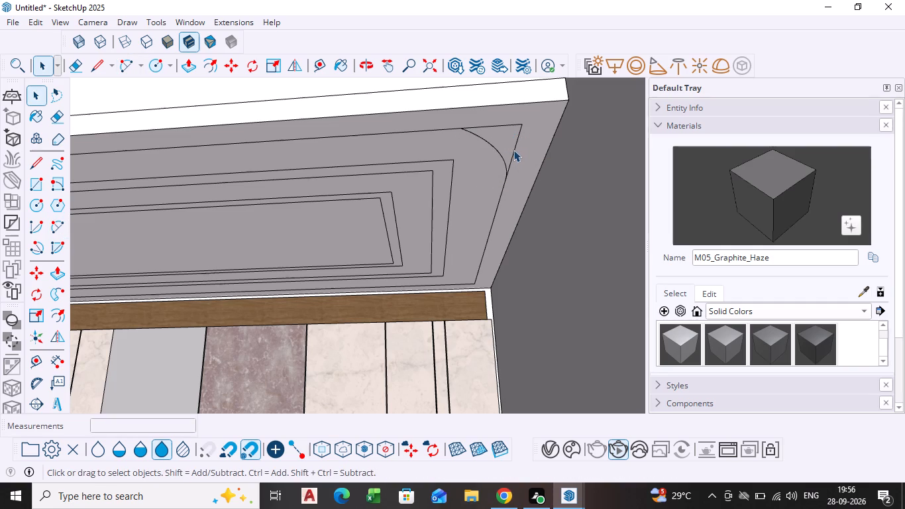
key("Delete")
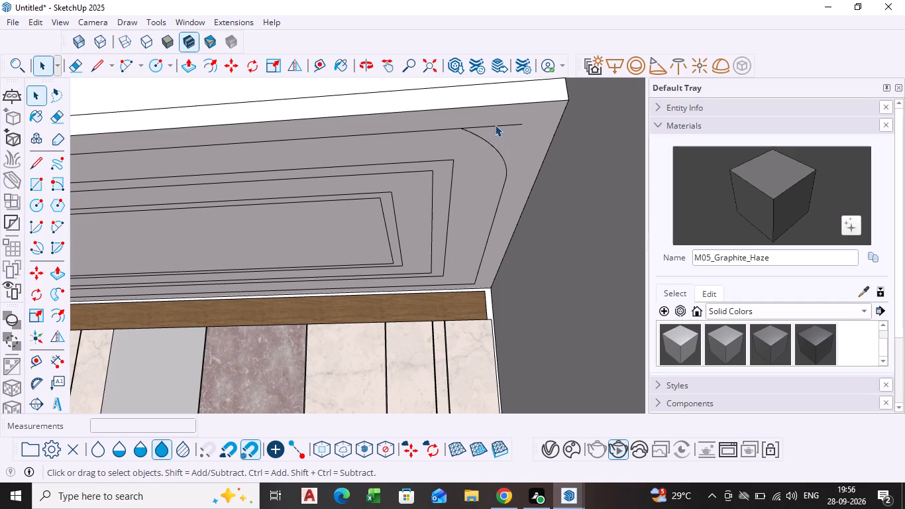
left_click(495, 125)
key("Delete")
Draw a two-point arc bulging about 2" across the second outline's front corner at the end opposite the marble column.
middle_click_drag(436, 193, 470, 160)
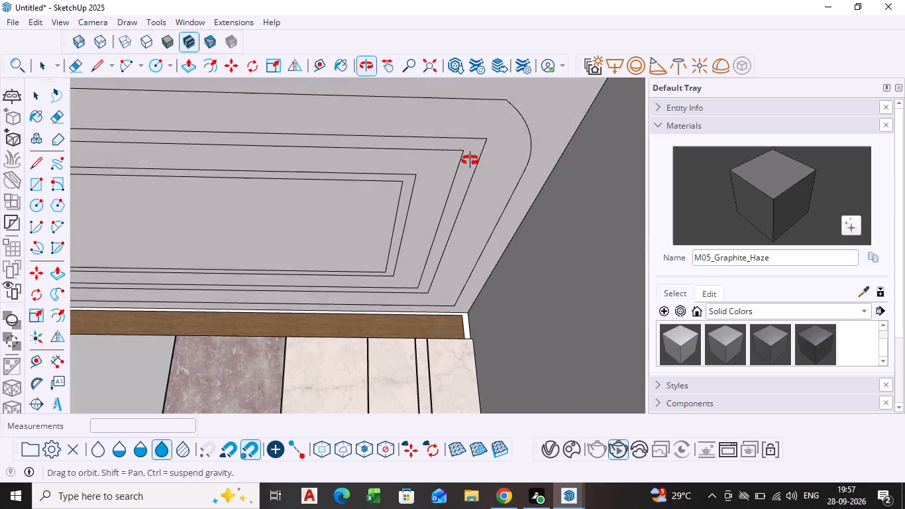
middle_click_drag(470, 160, 470, 160)
scroll(471, 152, "up", 3)
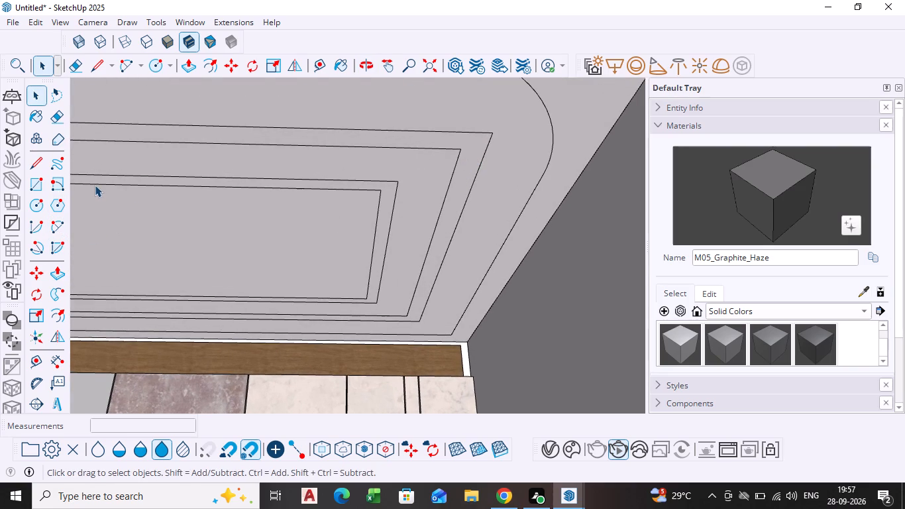
key("Return")
key("space")
left_click(58, 217)
left_click(462, 134)
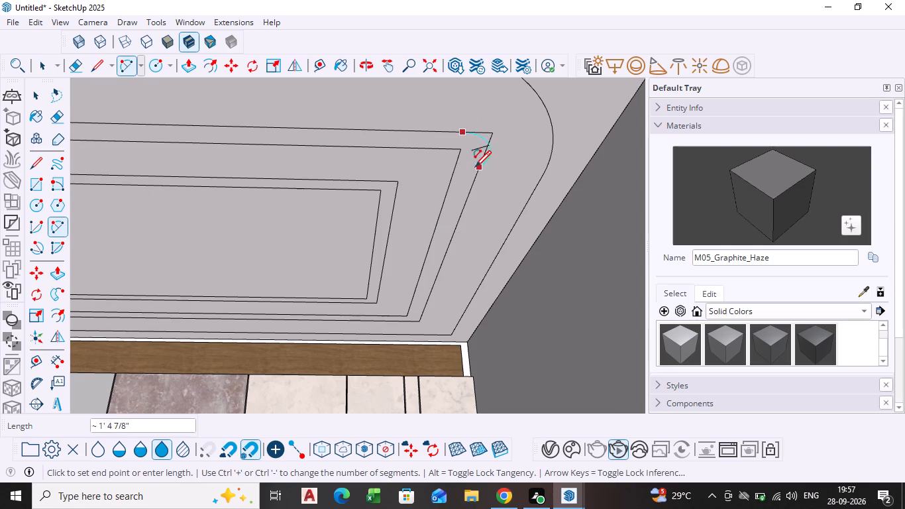
left_click(479, 162)
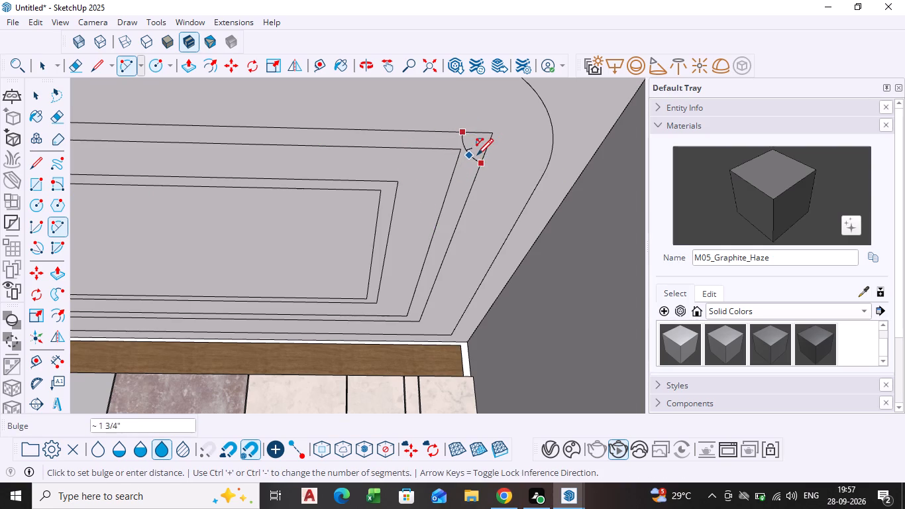
scroll(478, 155, "up", 9)
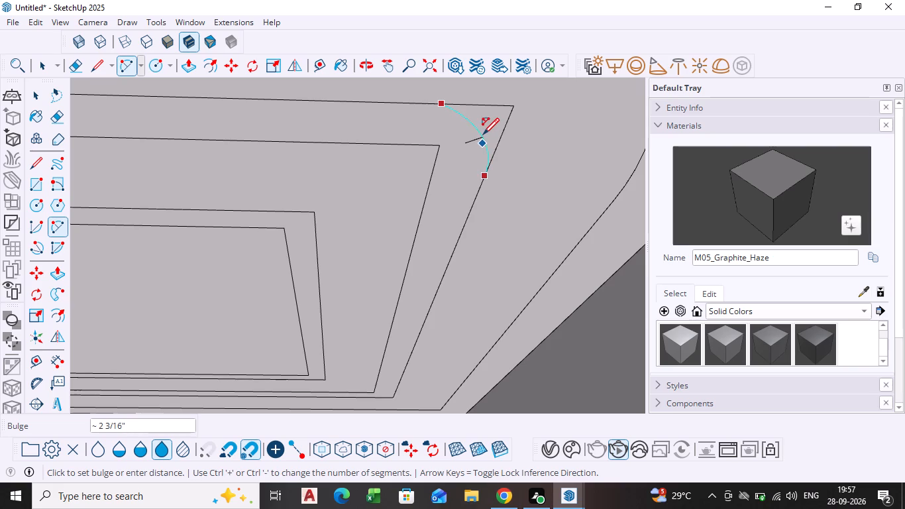
left_click(483, 136)
key("space")
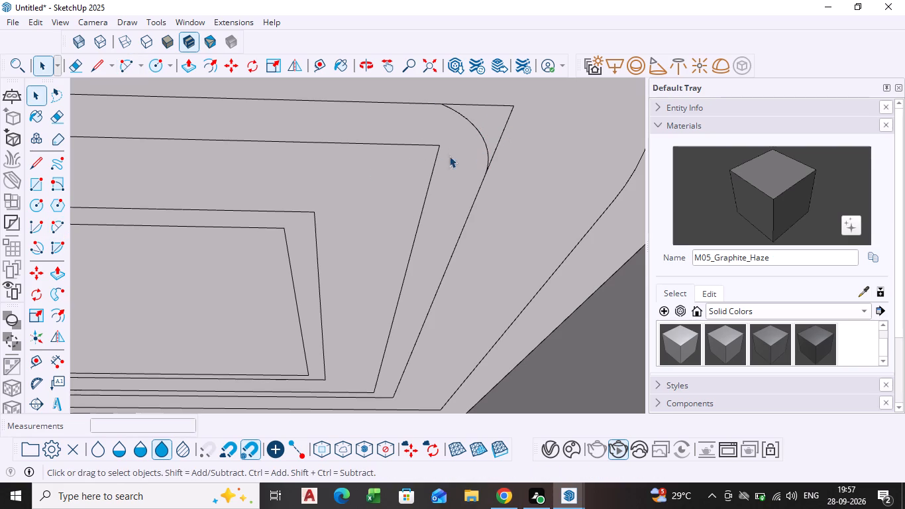
Round the third outline's front corner at the same end with a tangent two-point arc about 10 3/4" across, deleting both leftover corner edges.
left_click(58, 218)
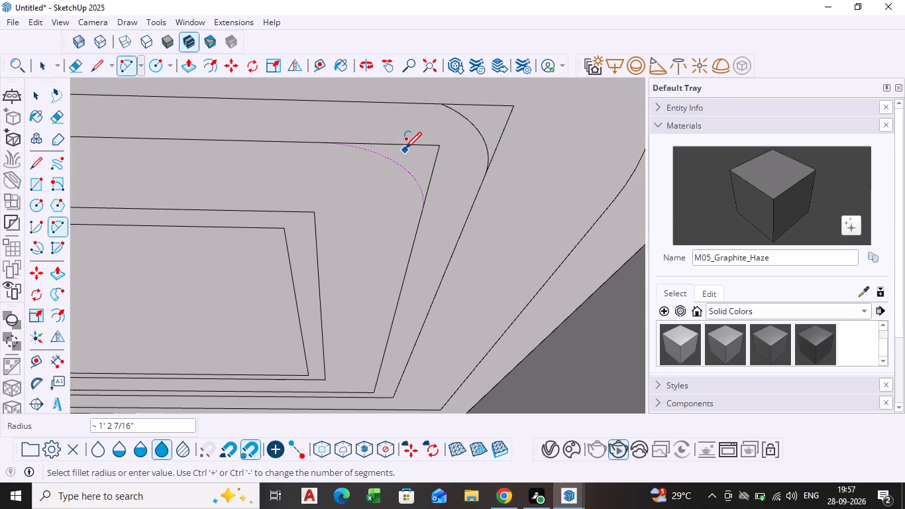
left_click(377, 146)
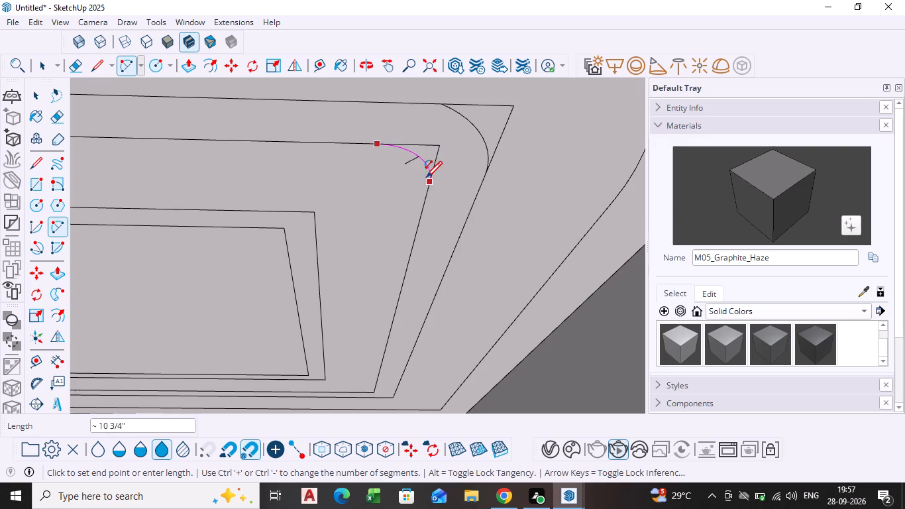
left_click(427, 188)
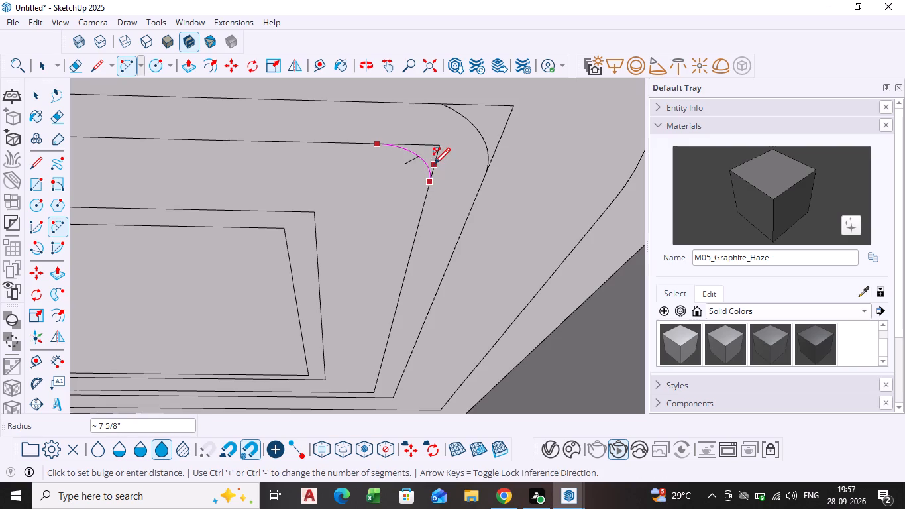
left_click(430, 165)
key("space")
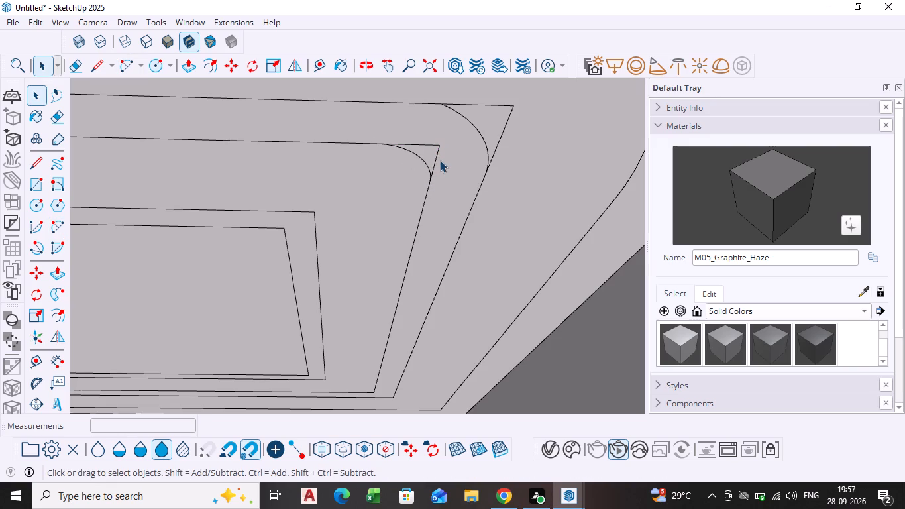
left_click(437, 156)
key("Delete")
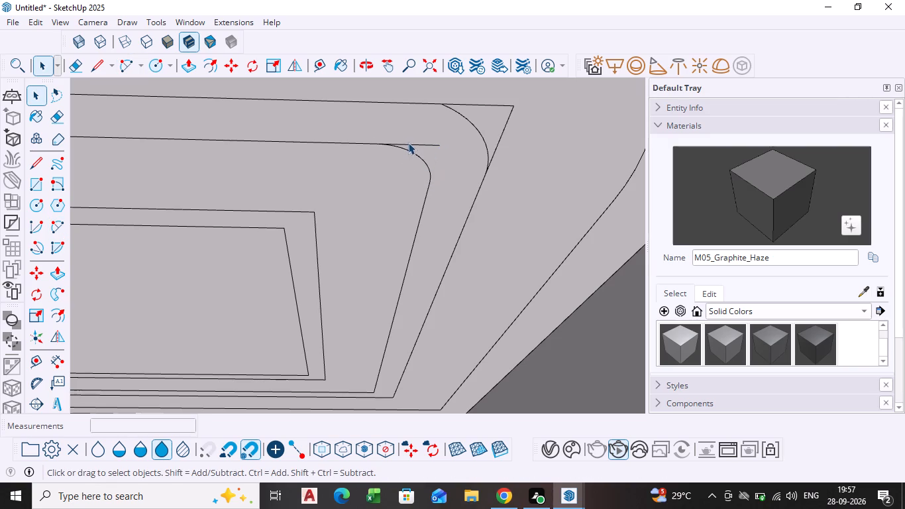
left_click(410, 143)
key("Delete")
Delete both leftover corner edges outside the second outline's front arc at the end opposite the marble column.
left_click(504, 128)
key("Delete")
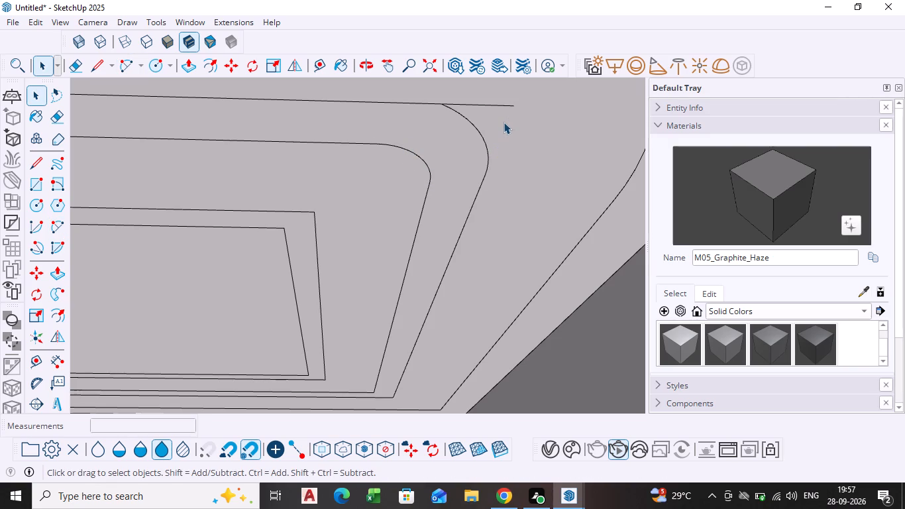
left_click(503, 106)
key("Delete")
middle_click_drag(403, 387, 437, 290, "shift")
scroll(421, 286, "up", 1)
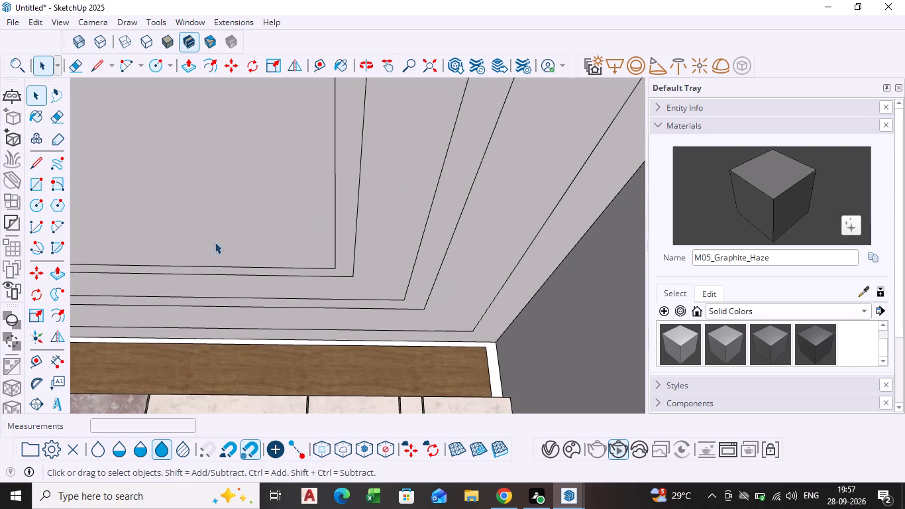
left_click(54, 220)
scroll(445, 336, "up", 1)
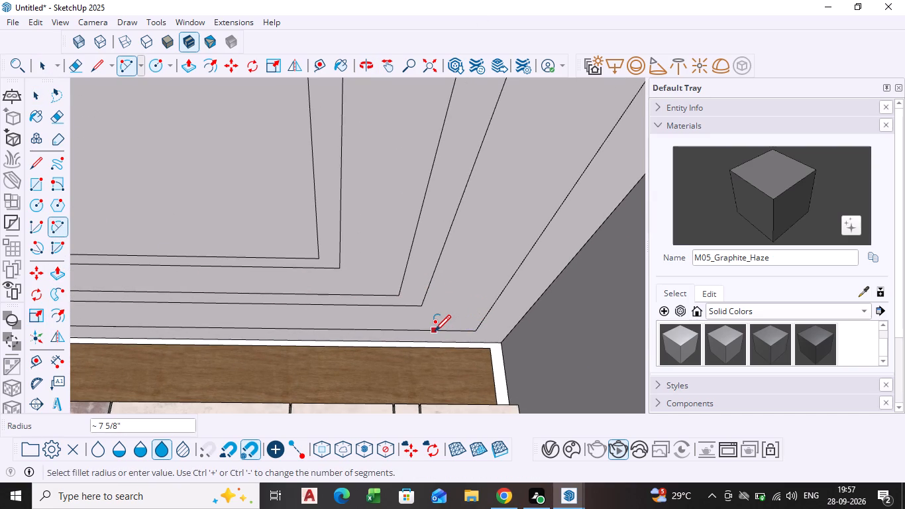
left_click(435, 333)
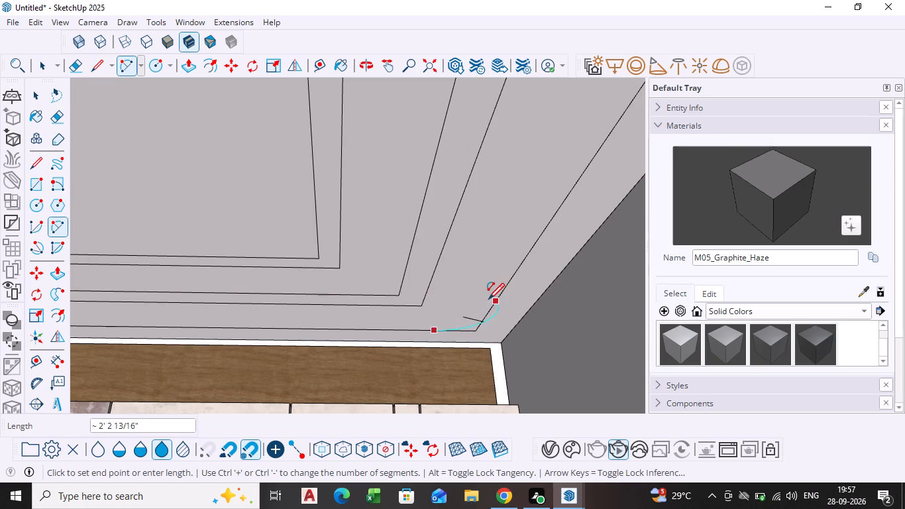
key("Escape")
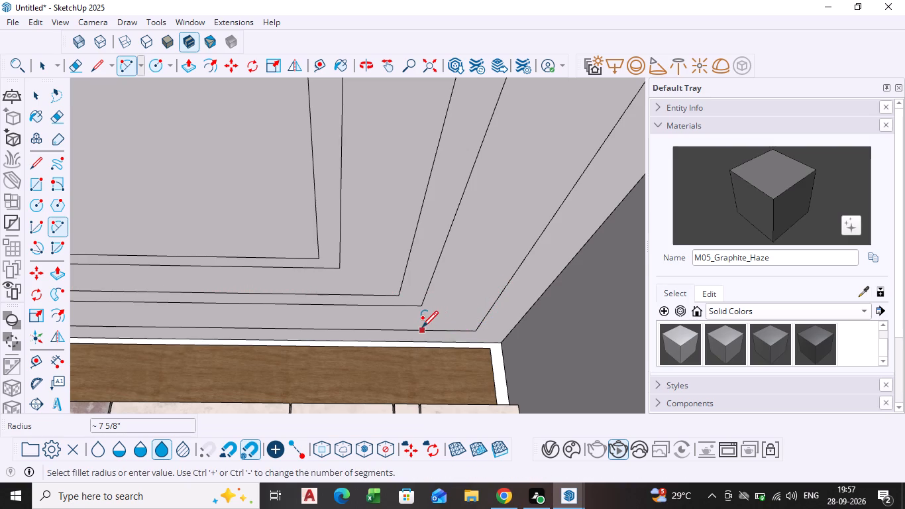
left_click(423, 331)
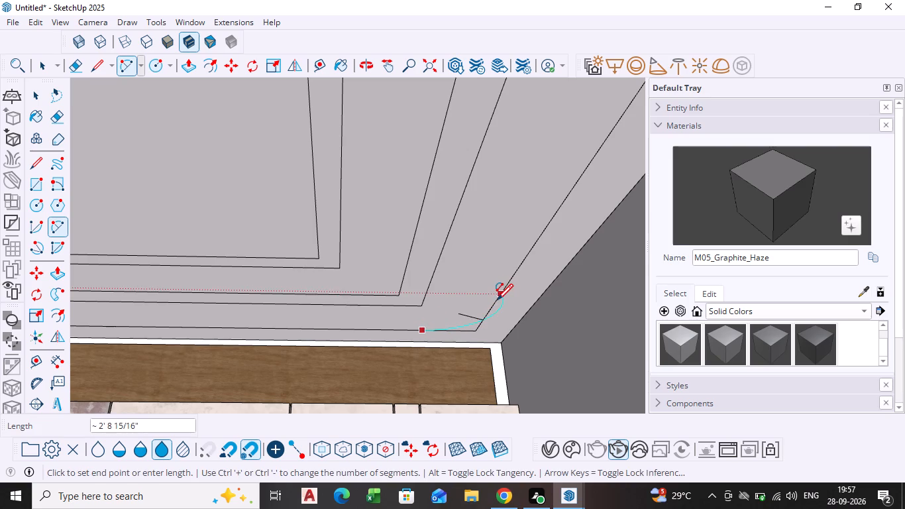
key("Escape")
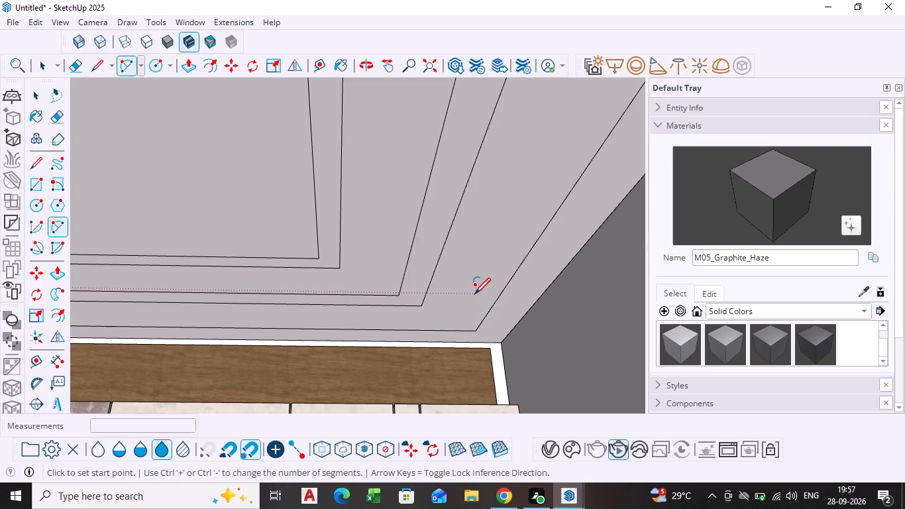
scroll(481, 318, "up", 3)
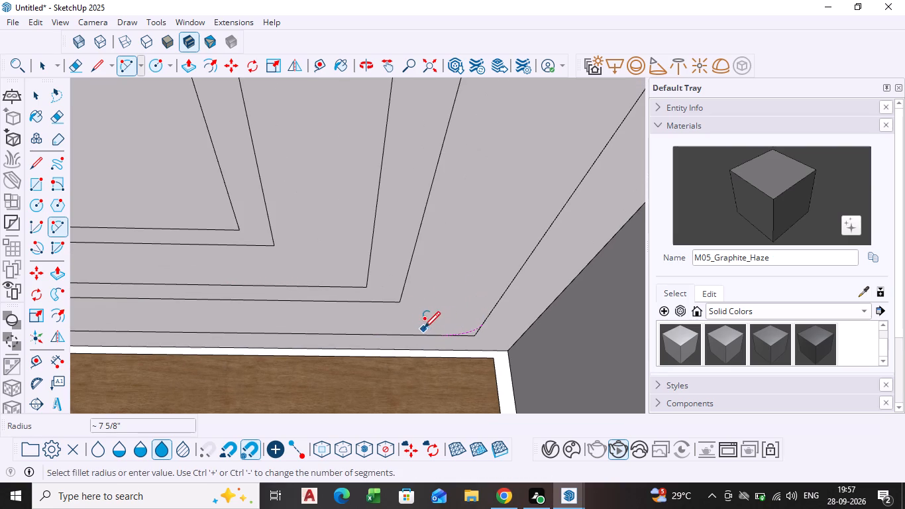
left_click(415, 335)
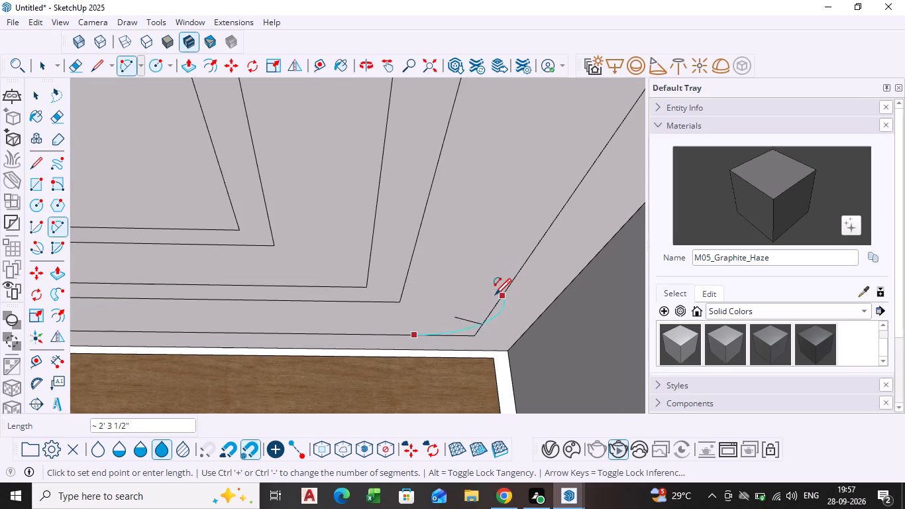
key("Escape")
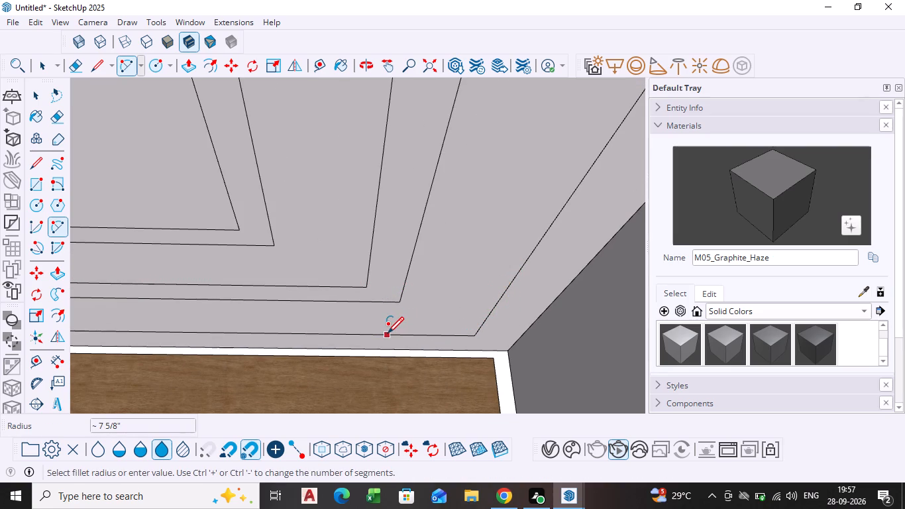
Round the outermost outline's other corner at the same end, beside the wood cladding, with an arc of about 2' 2" radius, deleting both leftover corner edges.
left_click(393, 333)
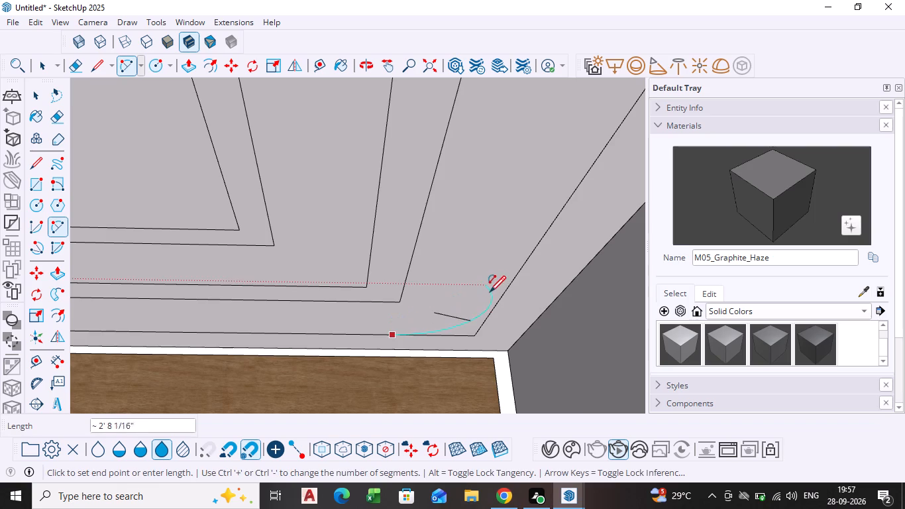
scroll(500, 296, "up", 4)
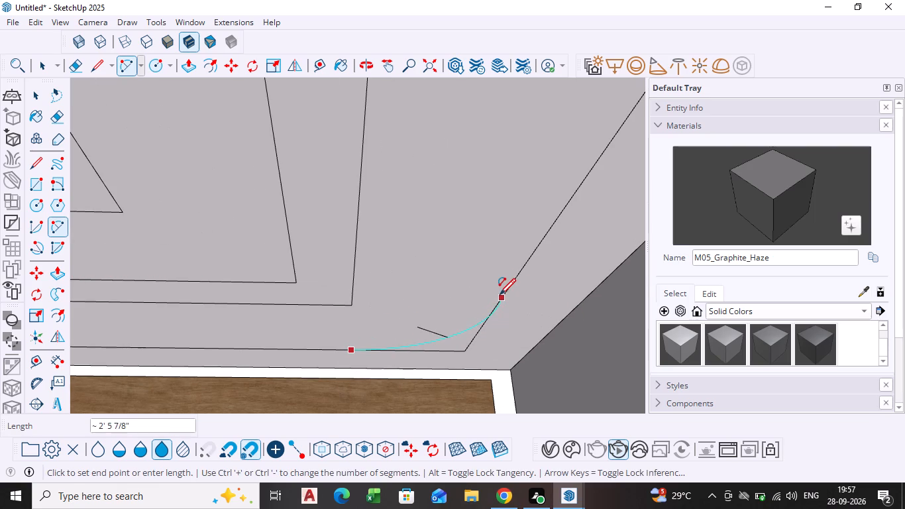
left_click(495, 305)
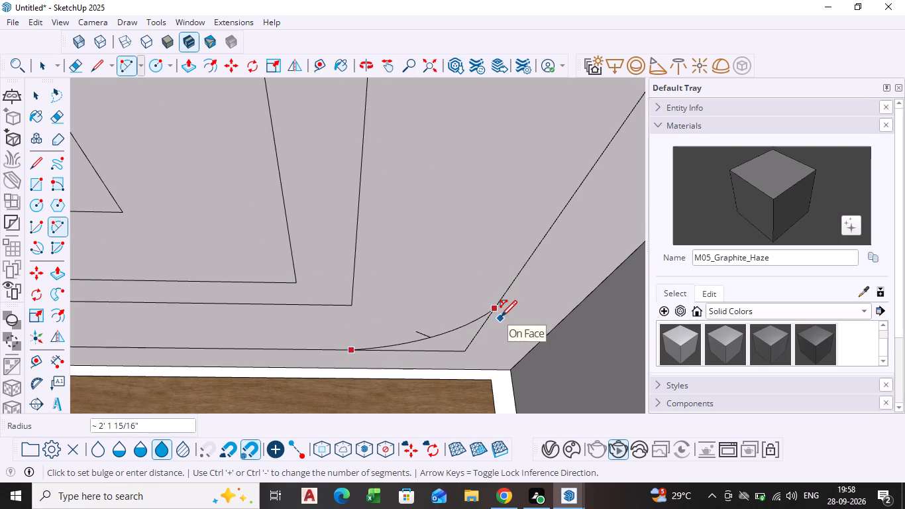
left_click(501, 318)
key("space")
left_click(482, 327)
key("Delete")
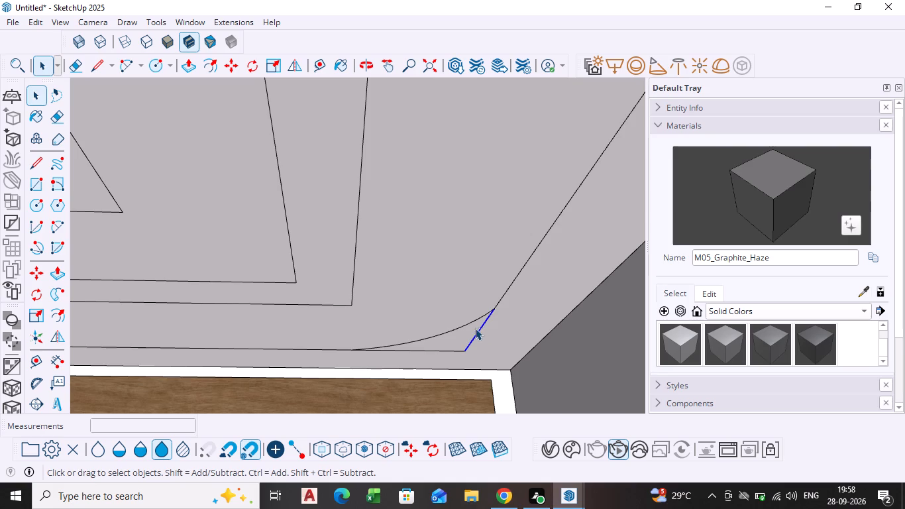
left_click(445, 352)
key("Delete")
scroll(449, 330, "down", 6)
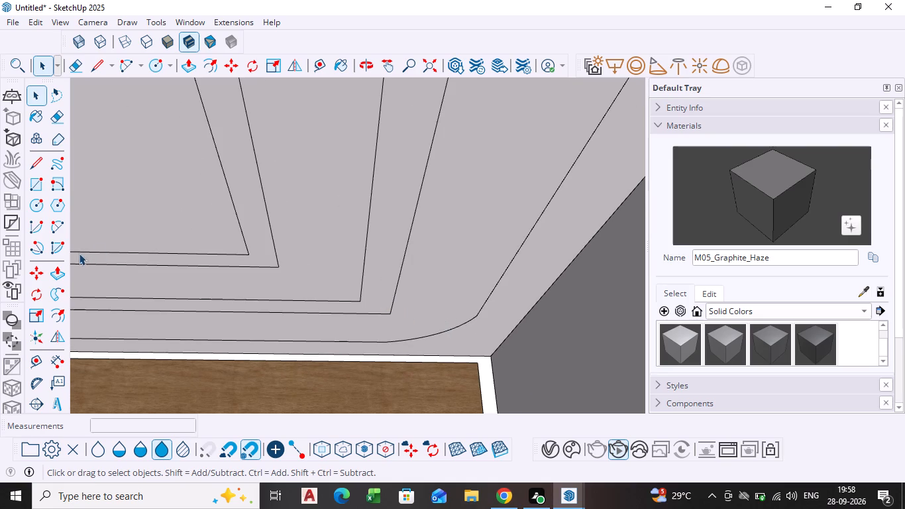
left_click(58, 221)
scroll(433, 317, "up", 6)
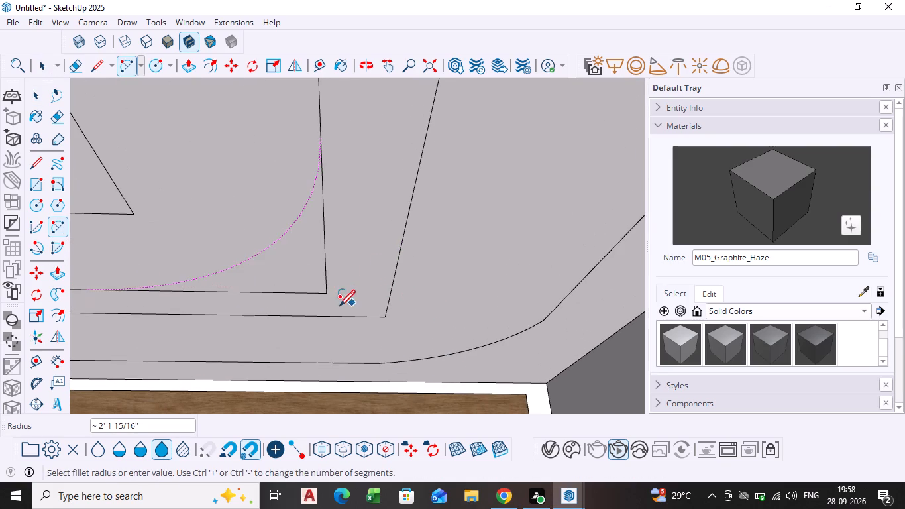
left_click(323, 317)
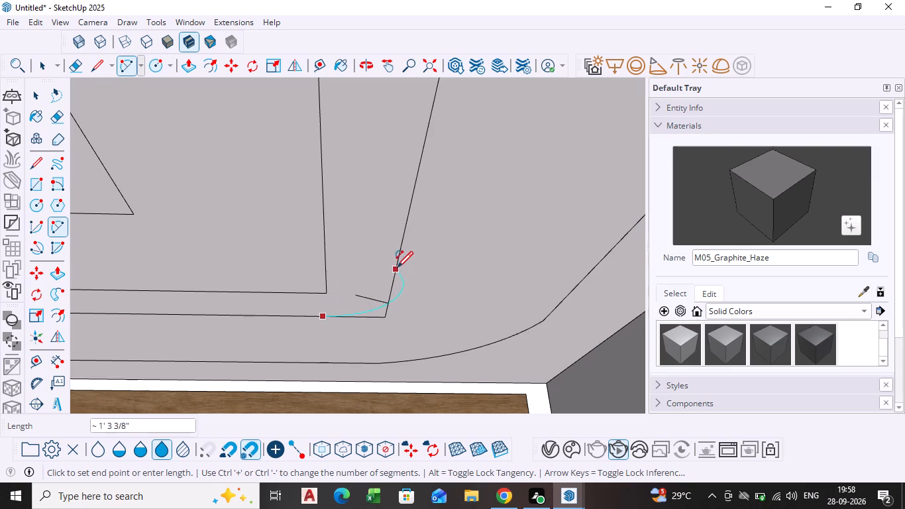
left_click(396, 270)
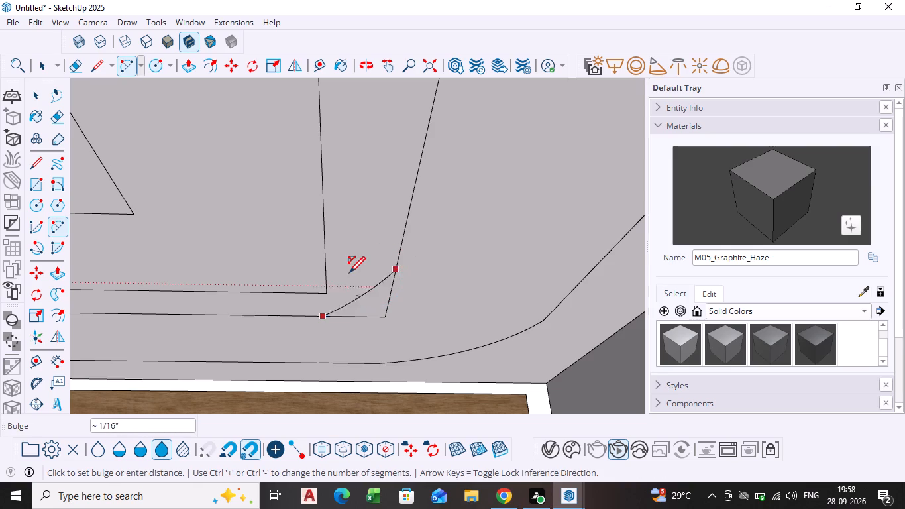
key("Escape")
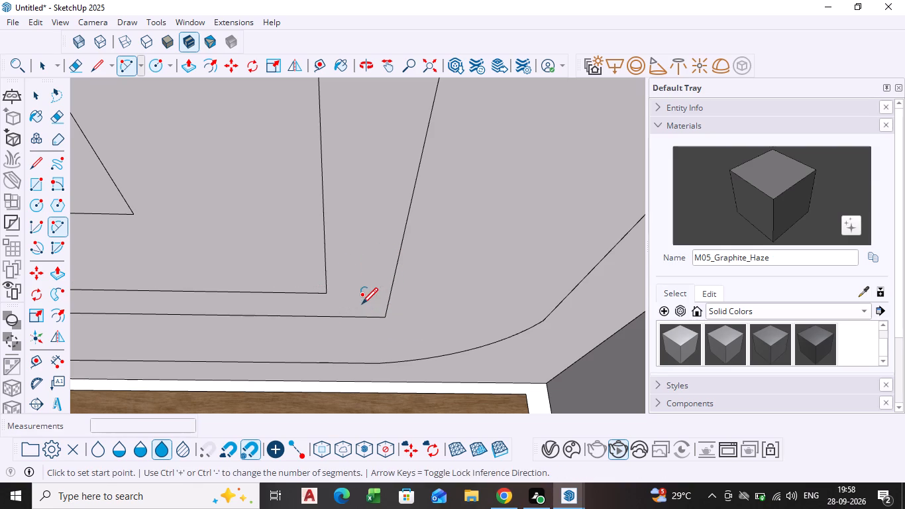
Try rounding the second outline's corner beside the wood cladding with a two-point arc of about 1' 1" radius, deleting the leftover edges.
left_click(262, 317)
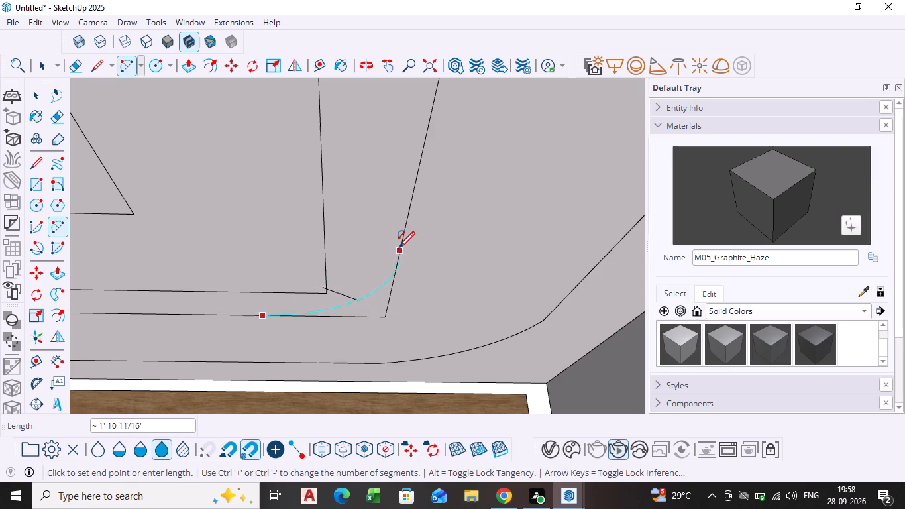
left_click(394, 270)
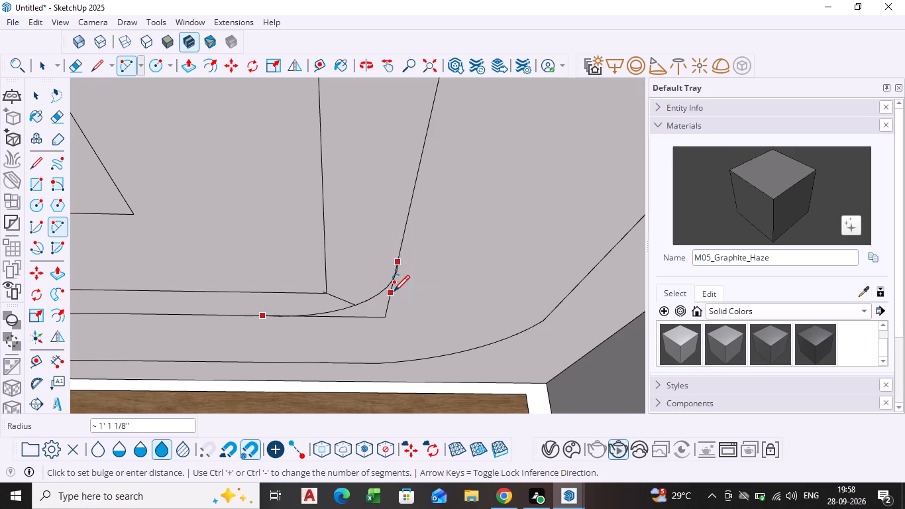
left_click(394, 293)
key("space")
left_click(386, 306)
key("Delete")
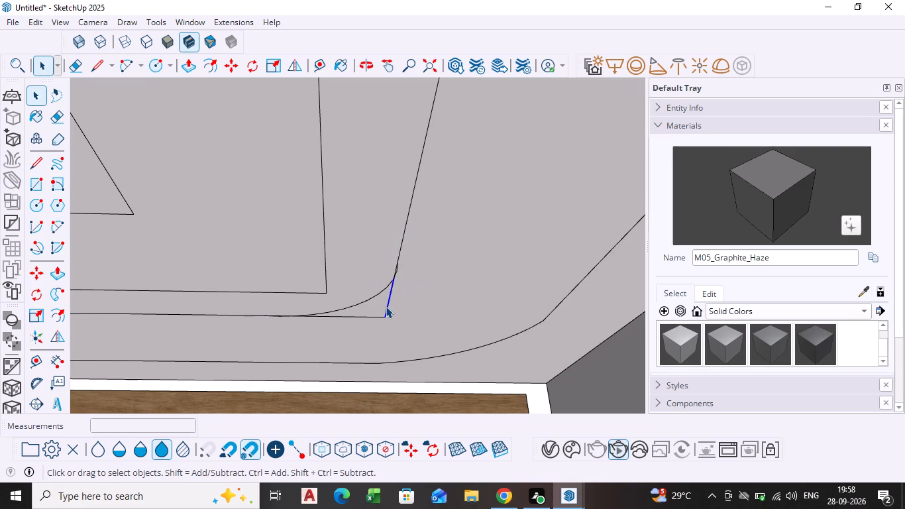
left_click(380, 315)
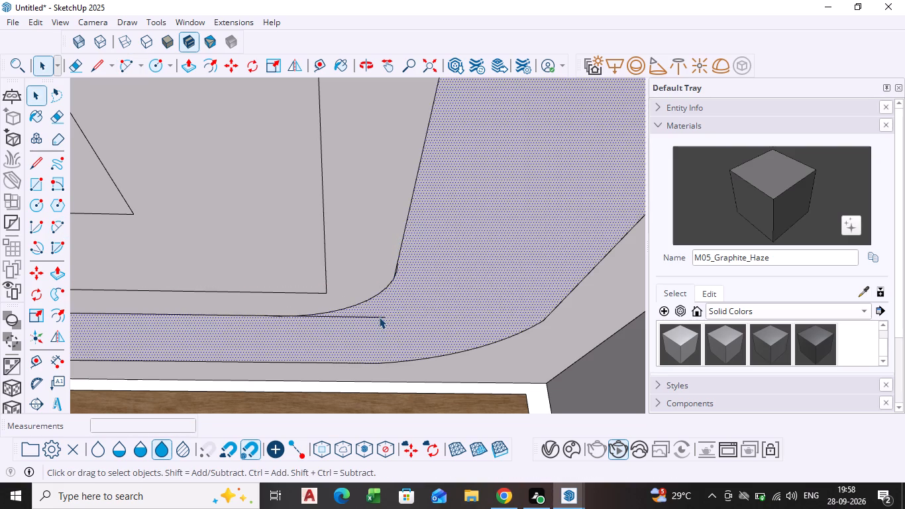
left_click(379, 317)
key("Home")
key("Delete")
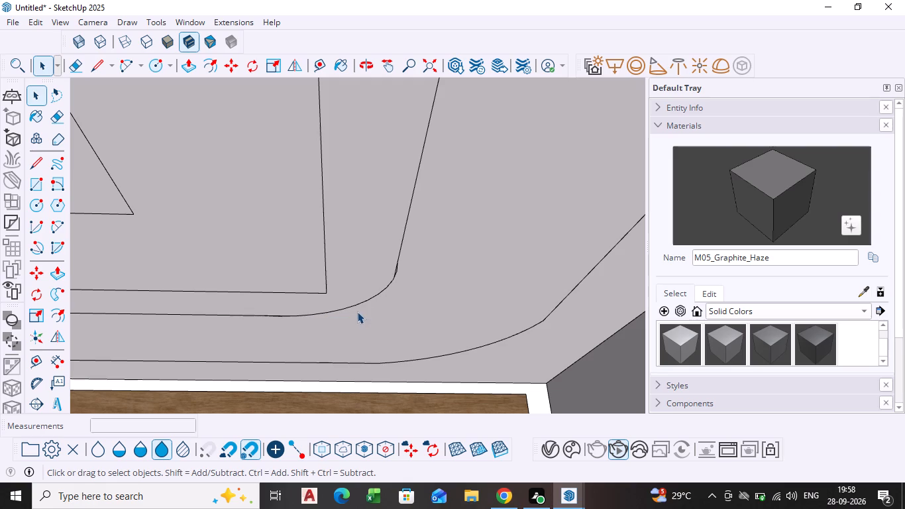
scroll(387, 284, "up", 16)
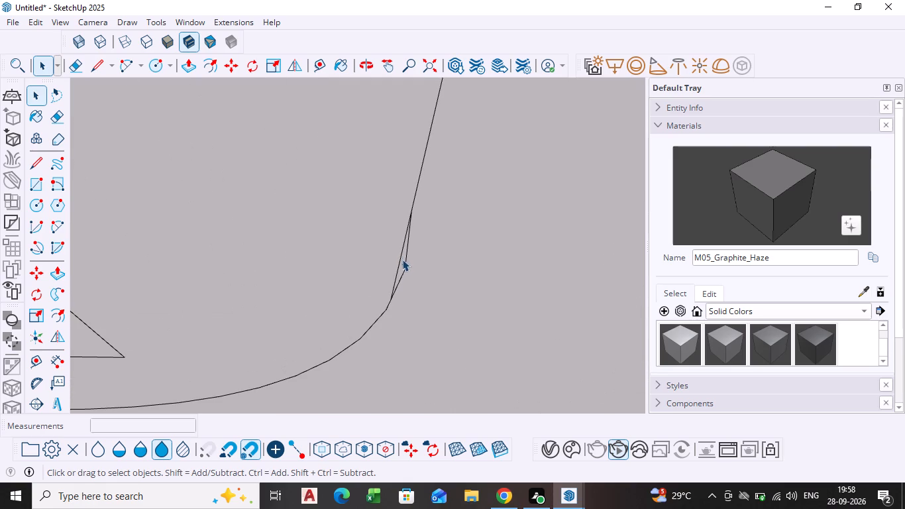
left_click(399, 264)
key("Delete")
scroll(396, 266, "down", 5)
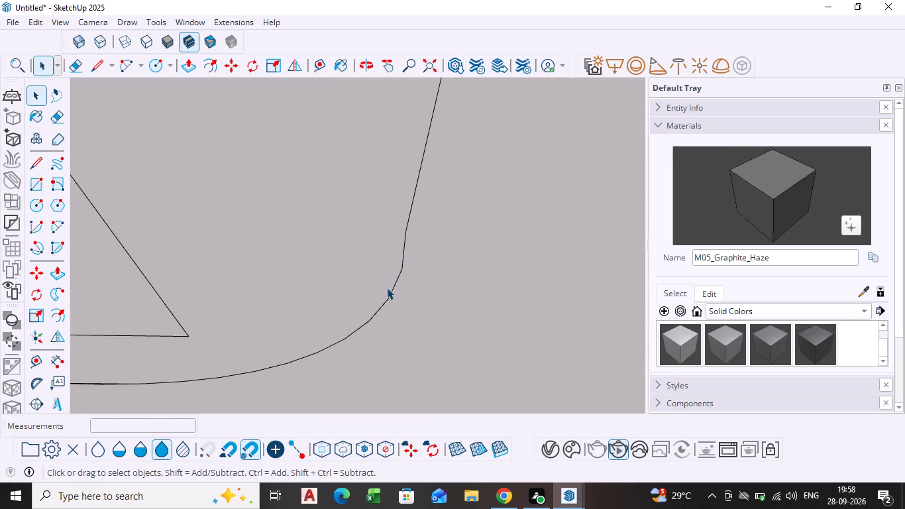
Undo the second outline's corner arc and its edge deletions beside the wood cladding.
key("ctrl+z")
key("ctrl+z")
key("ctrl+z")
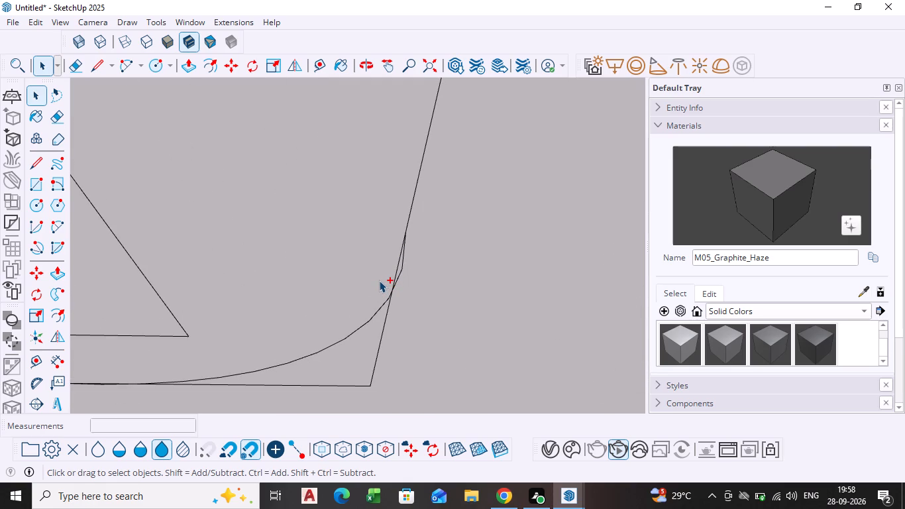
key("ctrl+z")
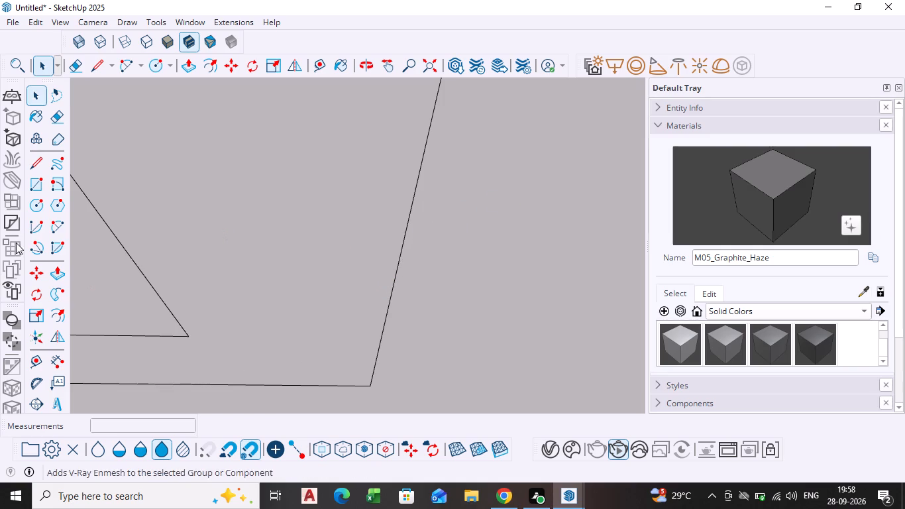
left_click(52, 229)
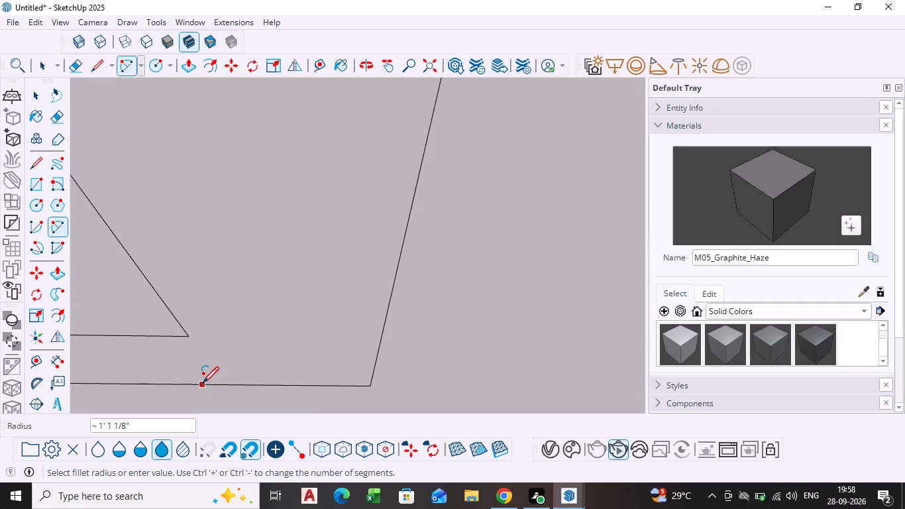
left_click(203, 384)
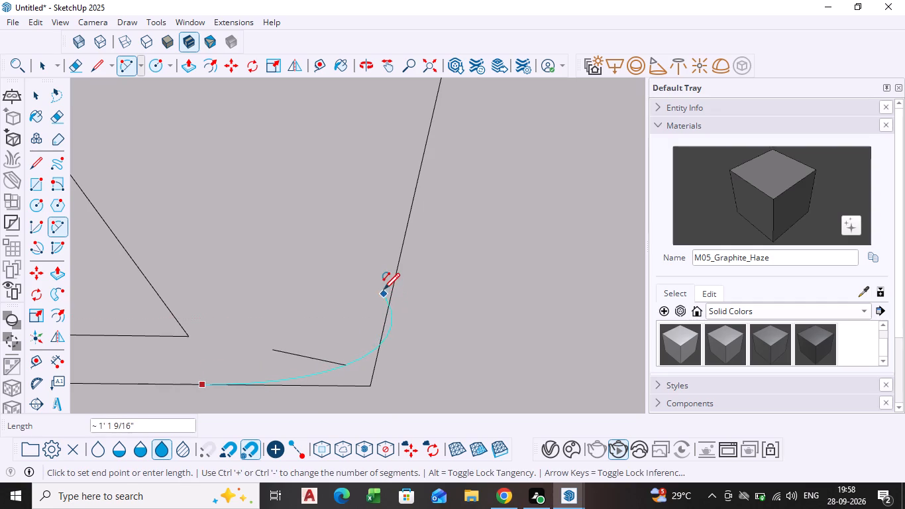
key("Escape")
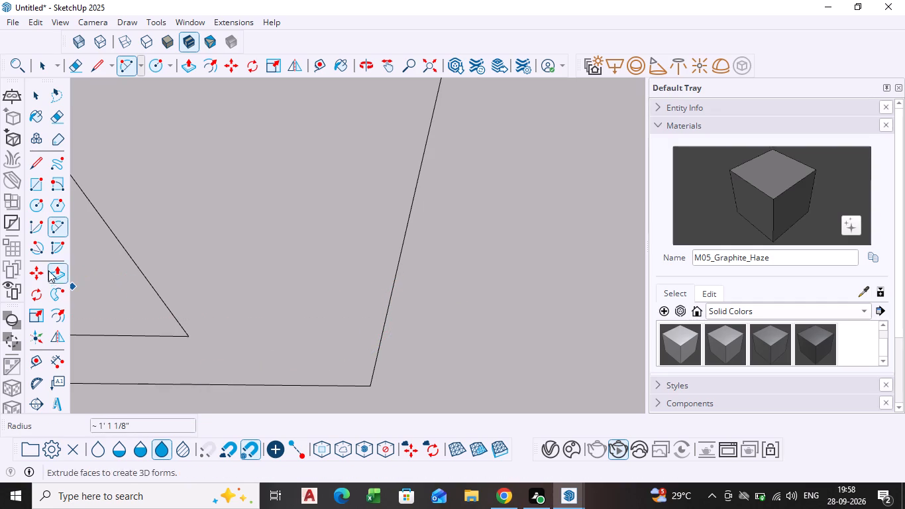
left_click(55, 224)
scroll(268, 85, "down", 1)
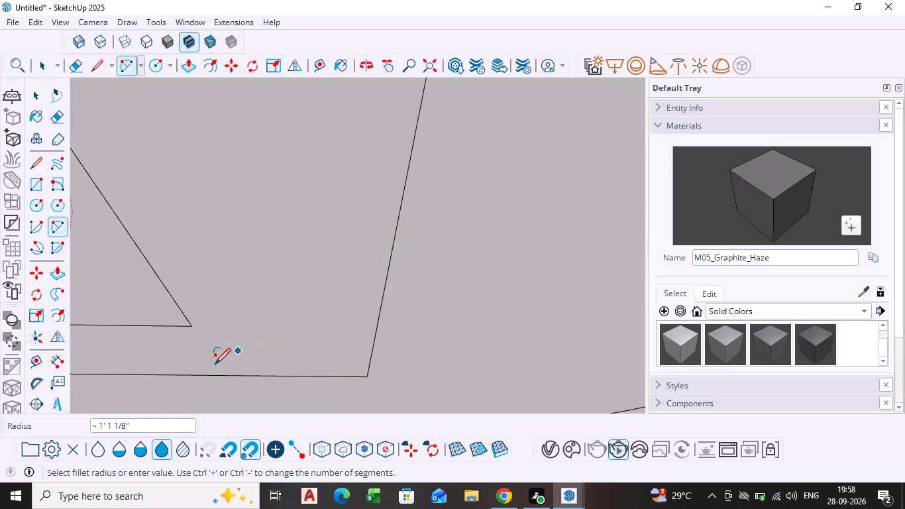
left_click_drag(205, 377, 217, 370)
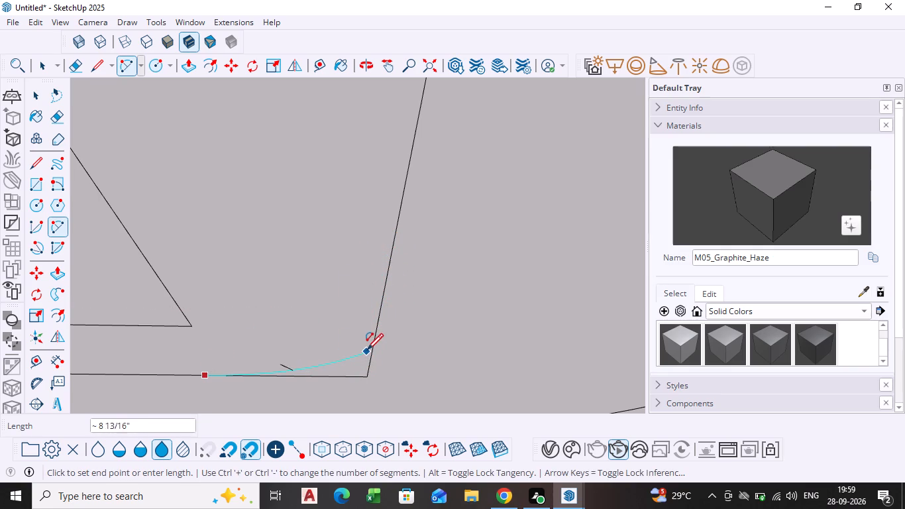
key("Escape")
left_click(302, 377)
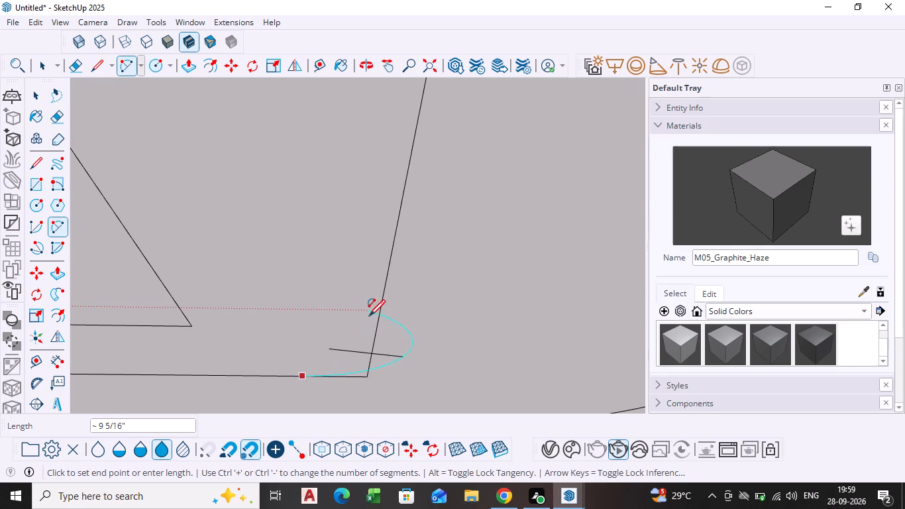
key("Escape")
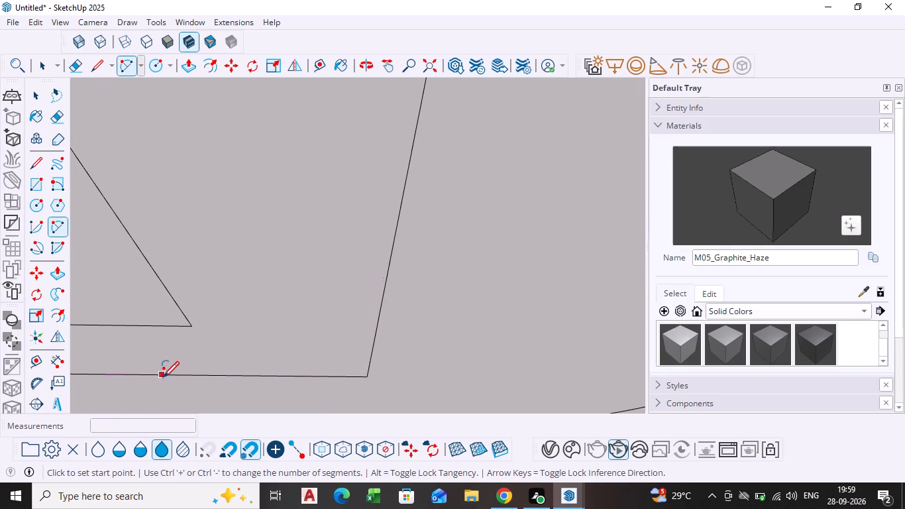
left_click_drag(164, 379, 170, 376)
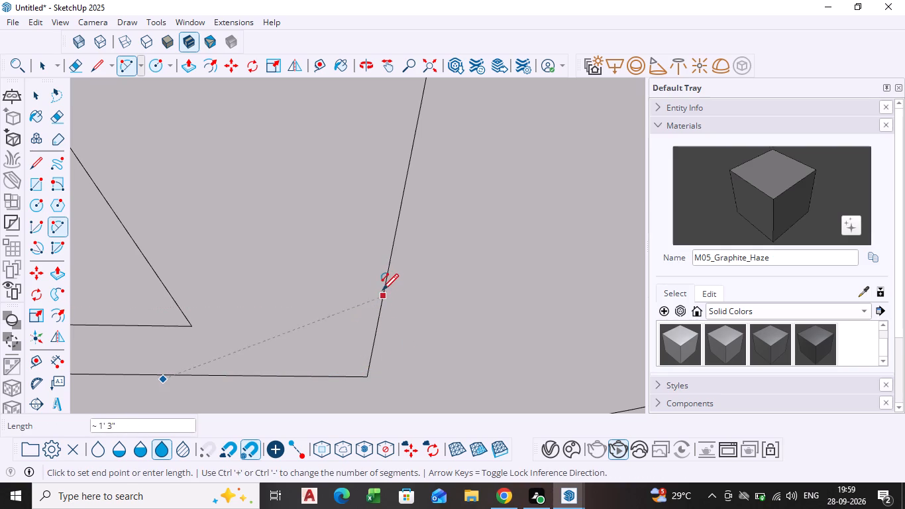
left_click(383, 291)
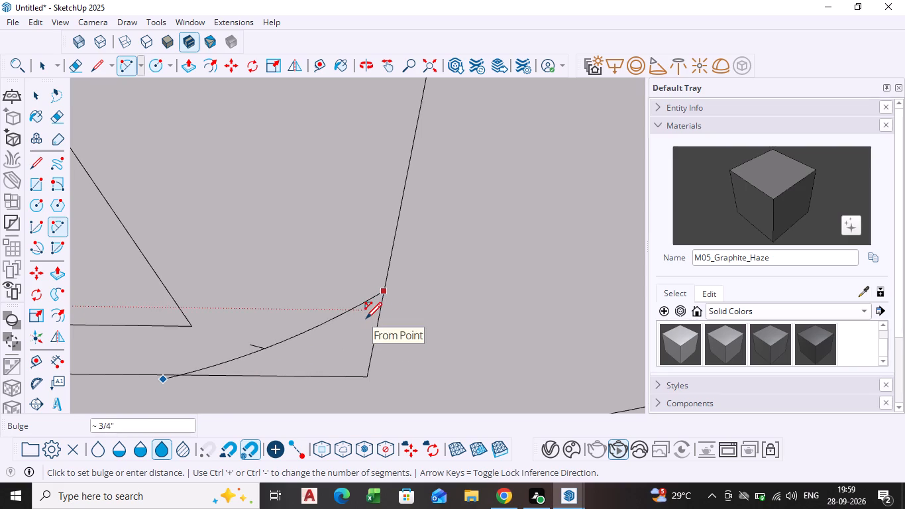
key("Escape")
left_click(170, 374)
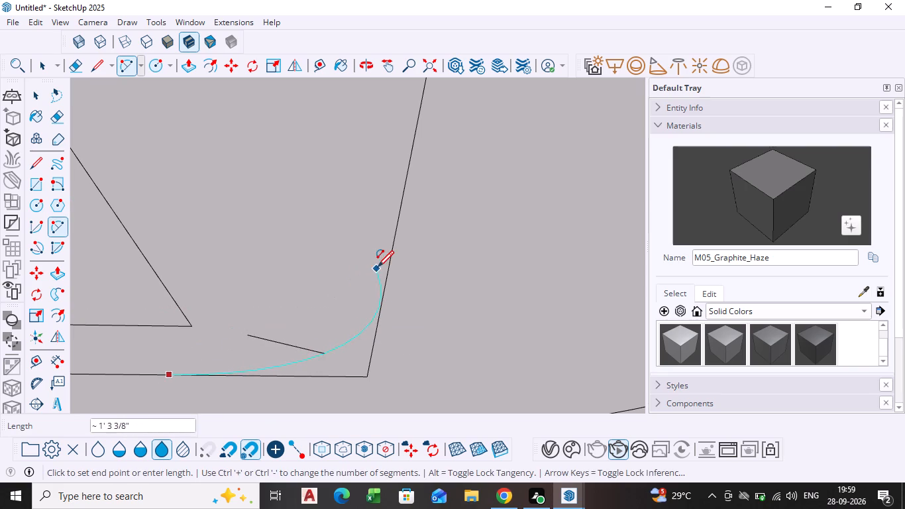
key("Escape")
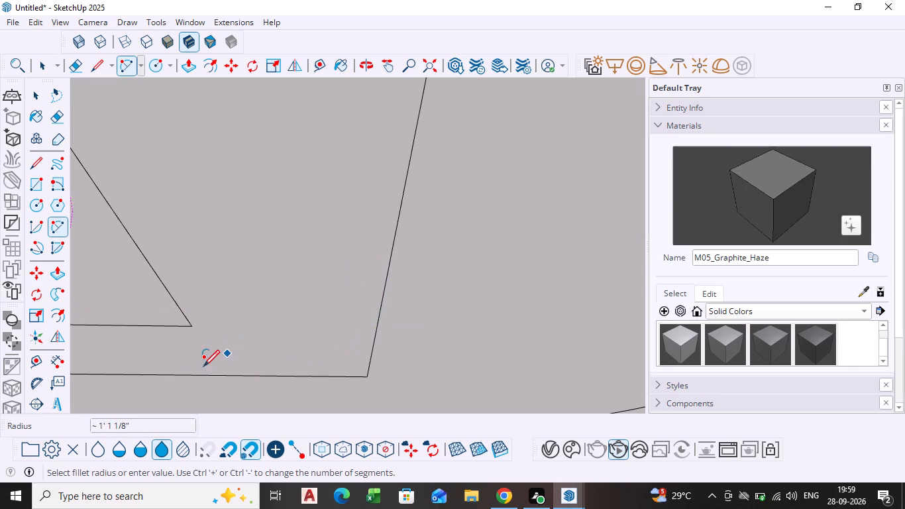
Round the second outline's corner beside the wood cladding with a two-point arc of about 3" bulge, deleting both leftover corner edges.
left_click(167, 374)
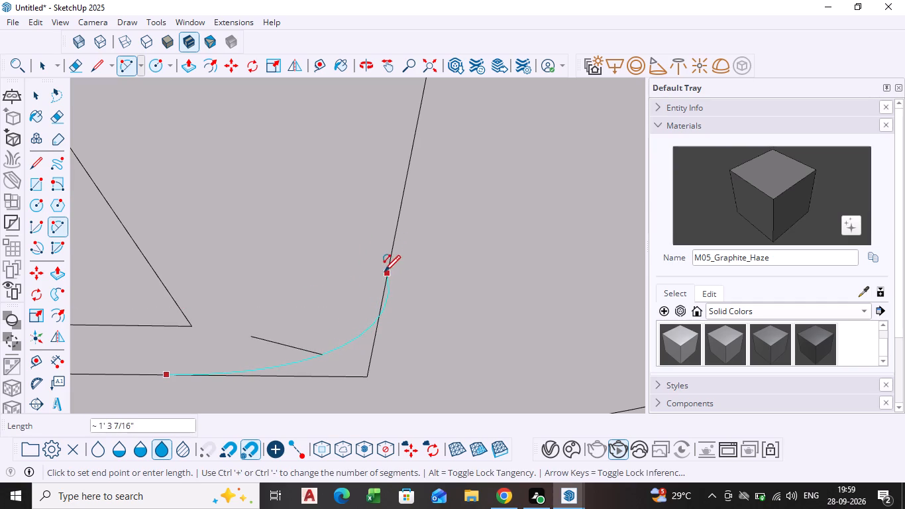
left_click(384, 273)
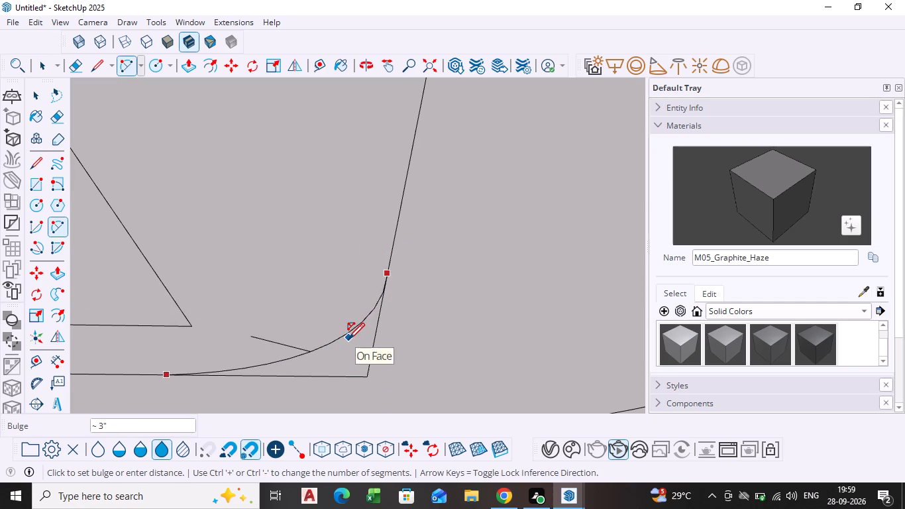
left_click(348, 341)
key("space")
left_click(363, 376)
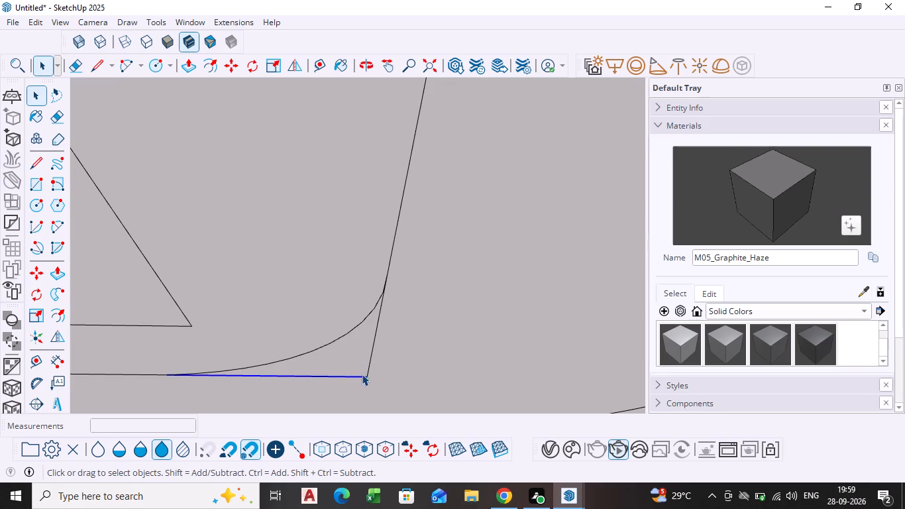
key("Delete")
left_click(370, 361)
key("Delete")
Round the third outline's corner beside the wood cladding with a two-point arc of about 2 1/4" bulge, deleting both leftover corner edges.
scroll(331, 335, "down", 6)
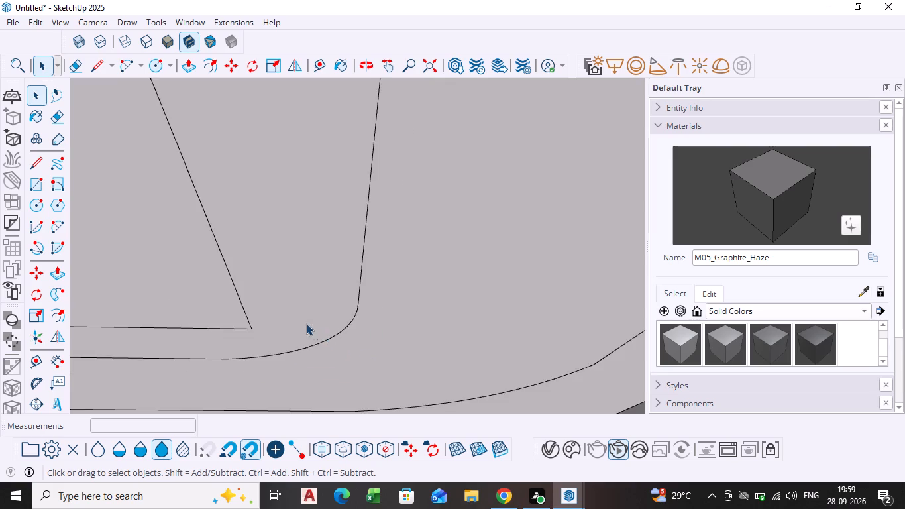
scroll(306, 323, "down", 6)
scroll(241, 331, "down", 3)
middle_click_drag(259, 319, 360, 313, "shift")
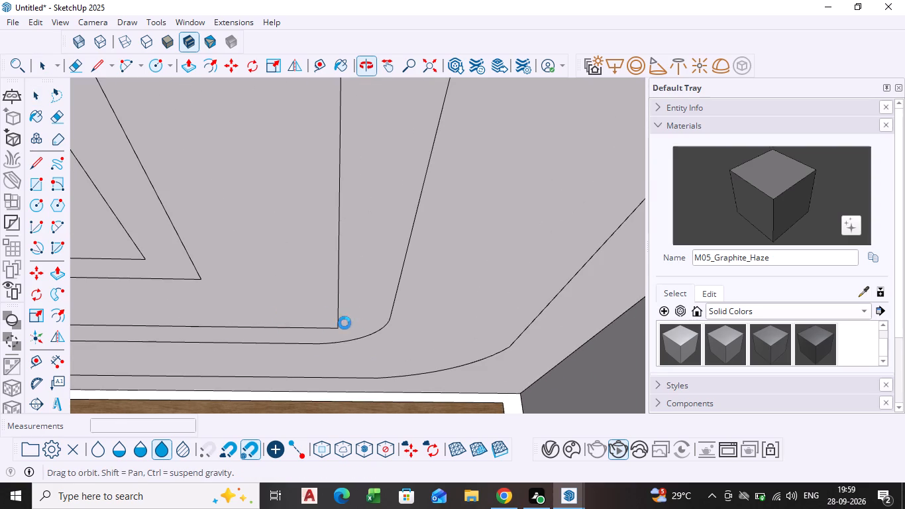
scroll(345, 323, "up", 18)
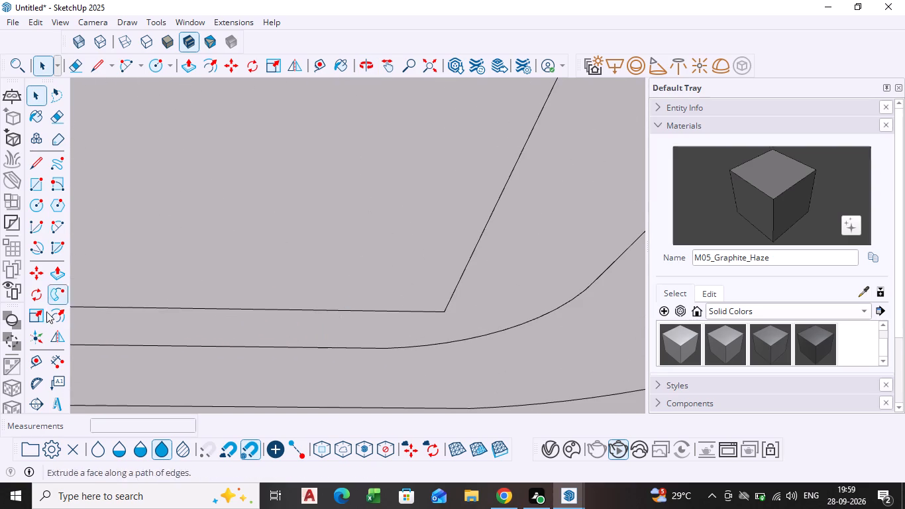
left_click(56, 222)
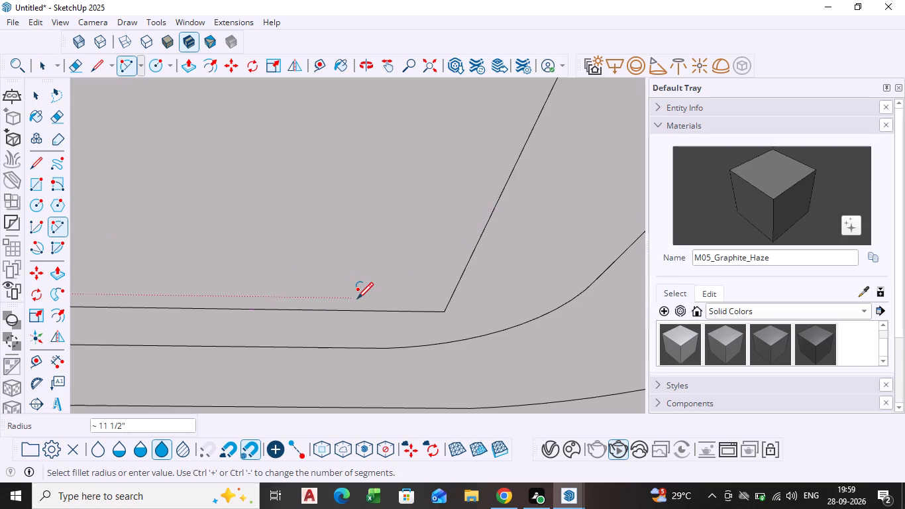
left_click(313, 313)
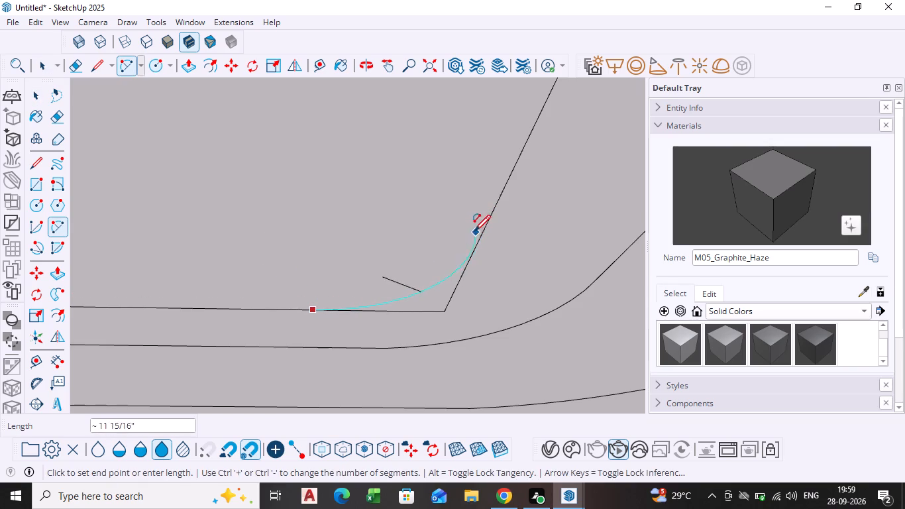
left_click(476, 240)
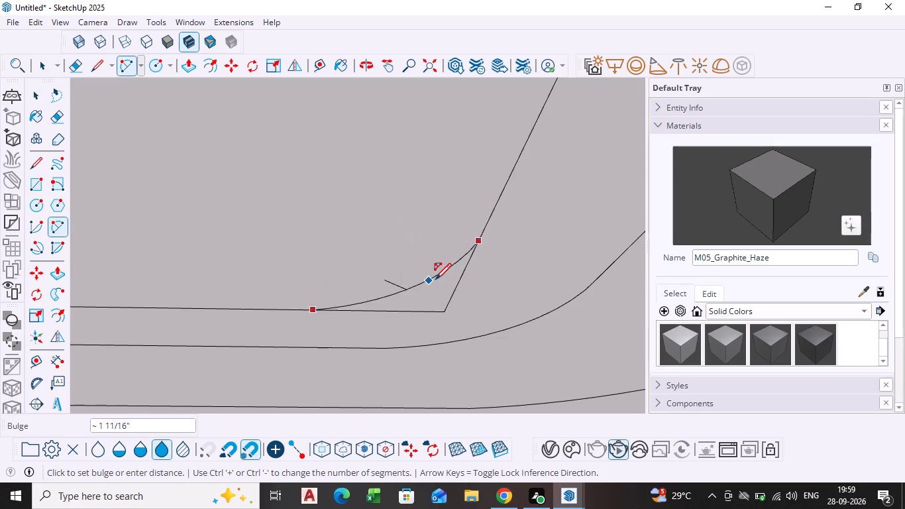
left_click(438, 284)
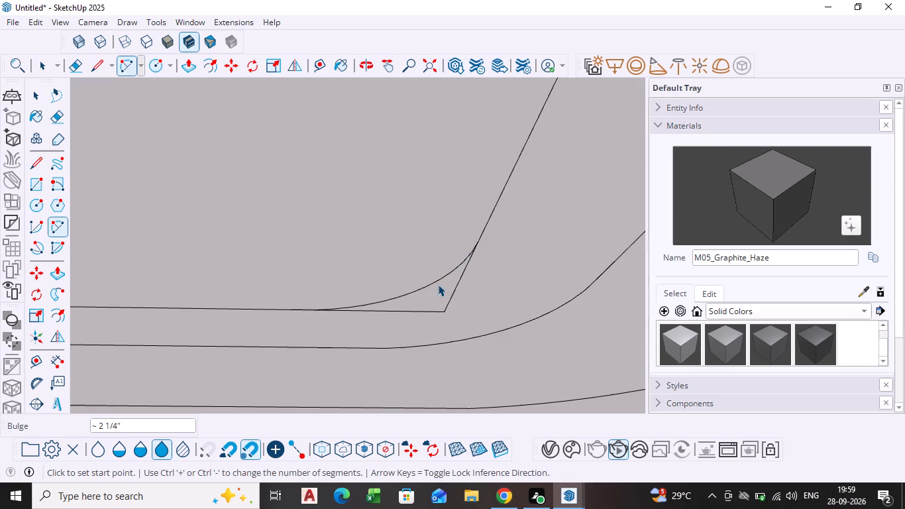
key("space")
left_click(437, 313)
key("Delete")
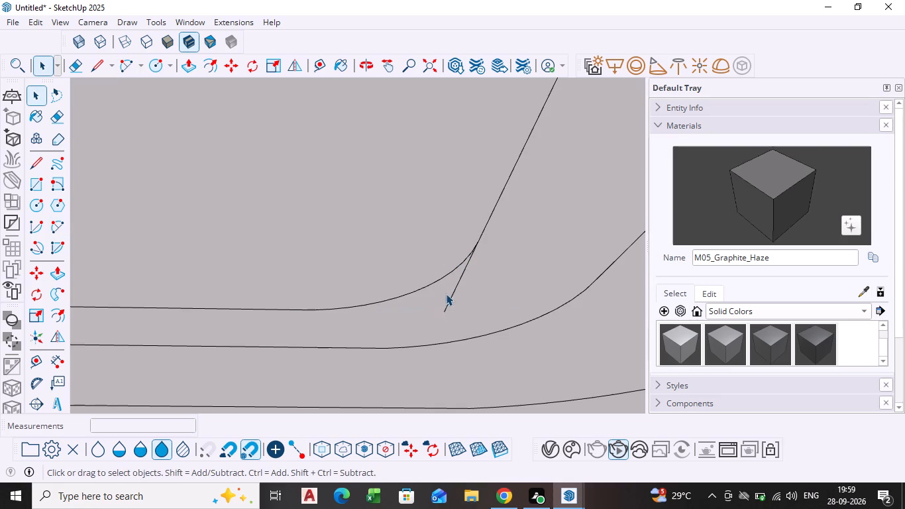
left_click(451, 298)
key("Delete")
Push the wide ceiling band between the outermost and second rounded outlines upward 7 9/16" to form a recess.
scroll(449, 293, "down", 15)
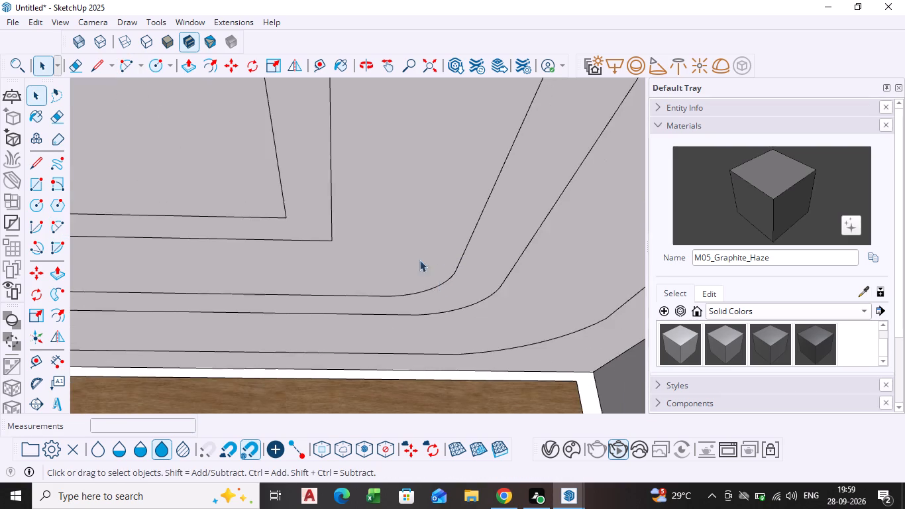
scroll(419, 260, "down", 5)
scroll(407, 258, "down", 20)
scroll(407, 258, "down", 10)
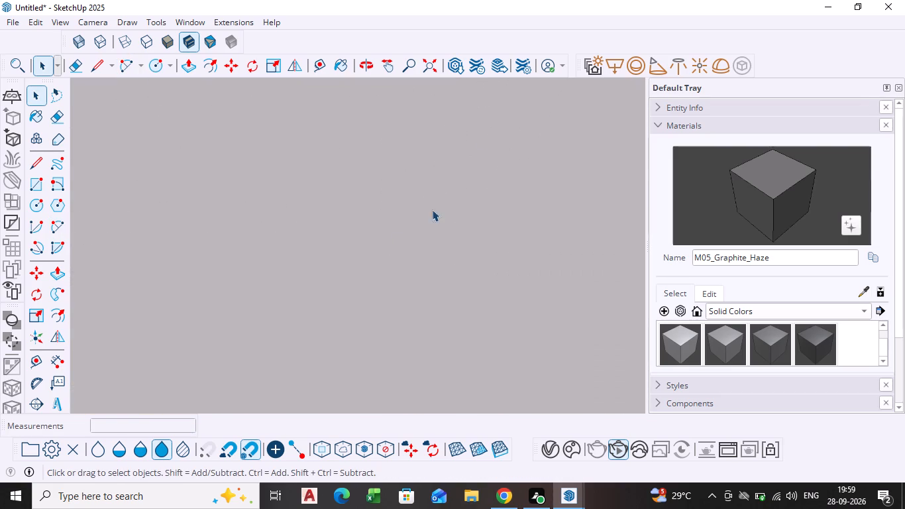
left_click(432, 66)
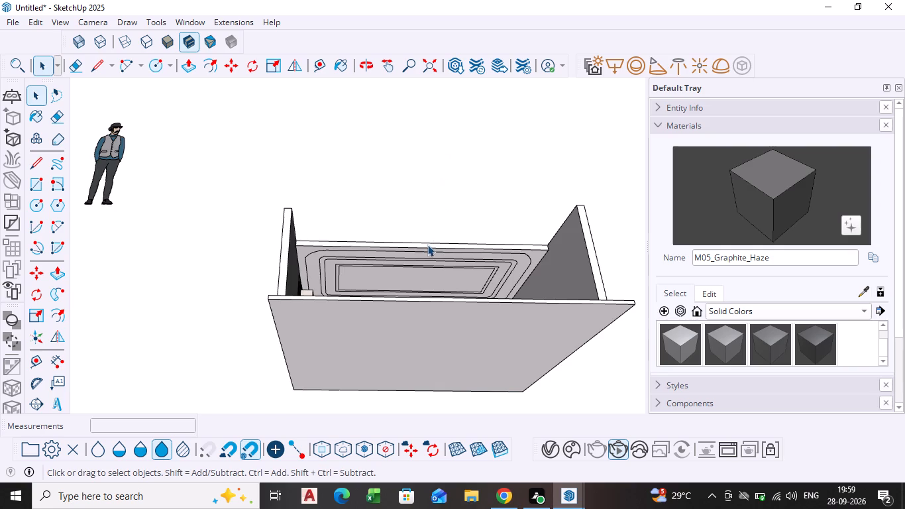
scroll(422, 266, "up", 5)
middle_click_drag(425, 269, 417, 310)
scroll(421, 282, "up", 4)
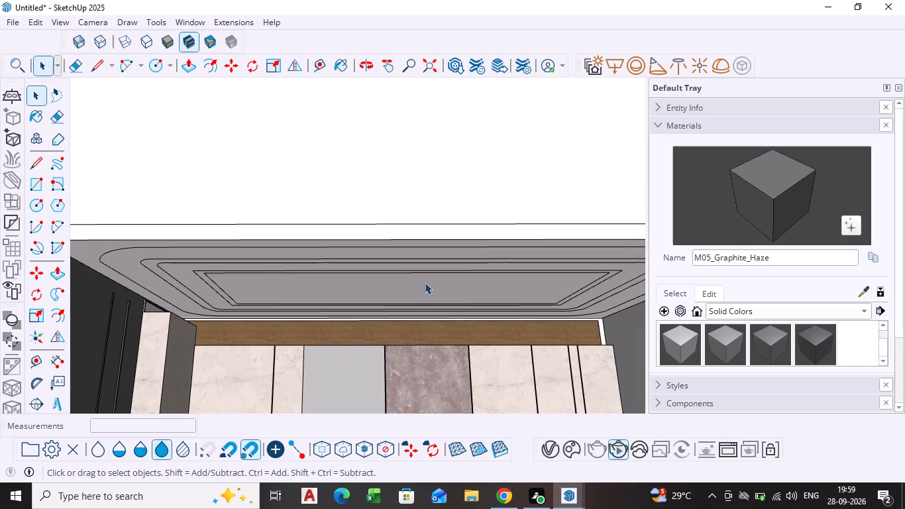
middle_click_drag(409, 324, 396, 278, "shift")
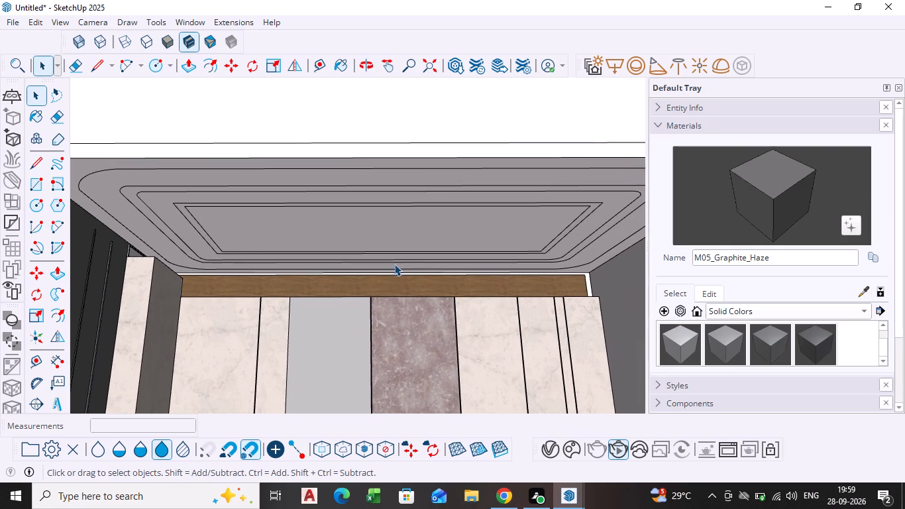
left_click(138, 228)
scroll(140, 225, "up", 4)
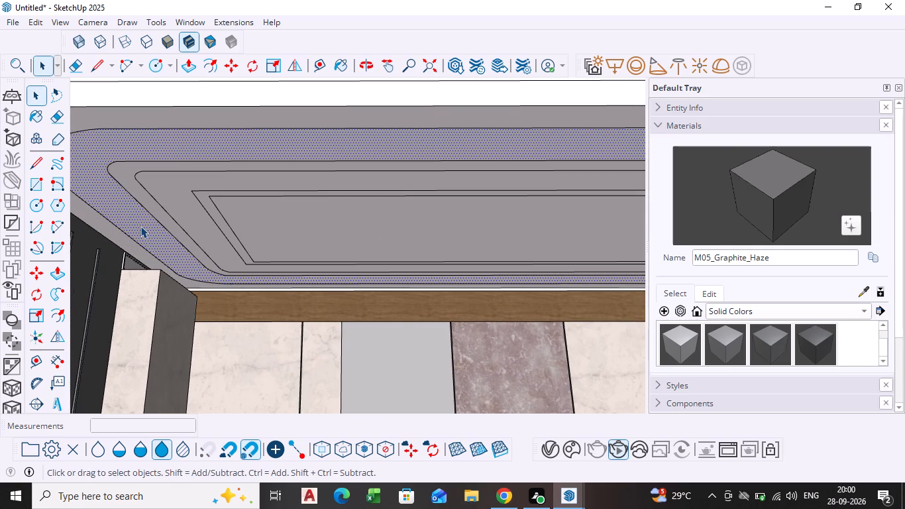
key("p")
left_click(140, 226)
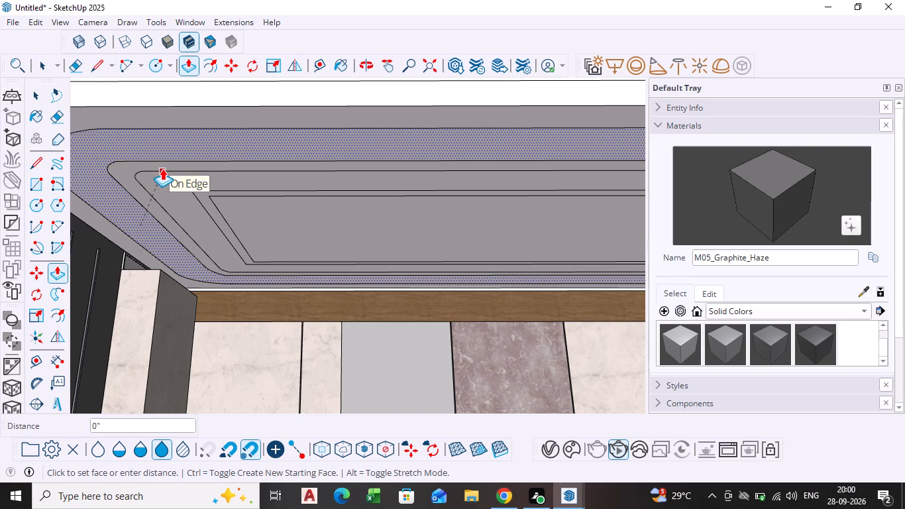
key("Escape")
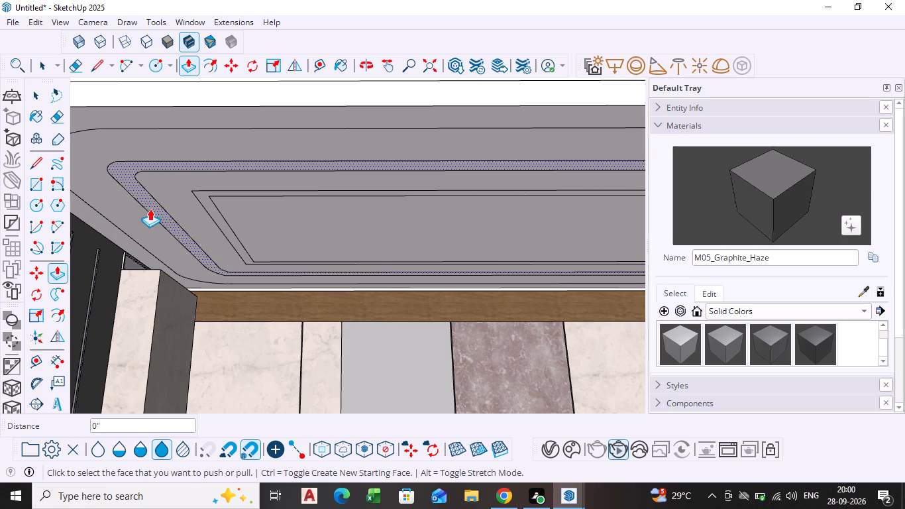
left_click(152, 205)
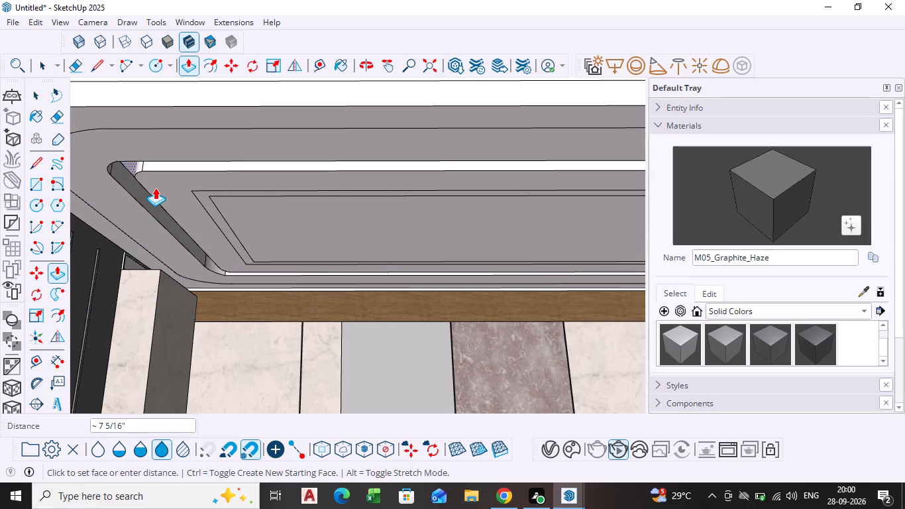
key("Escape")
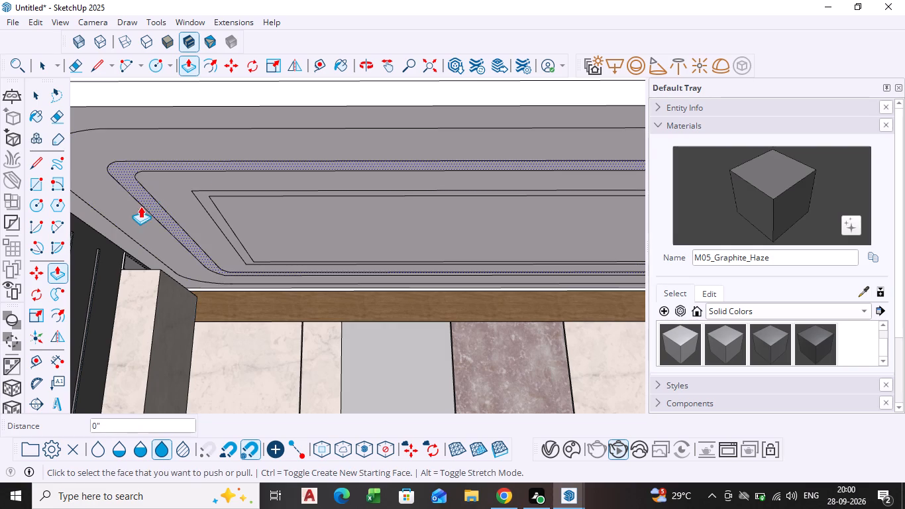
left_click(134, 210)
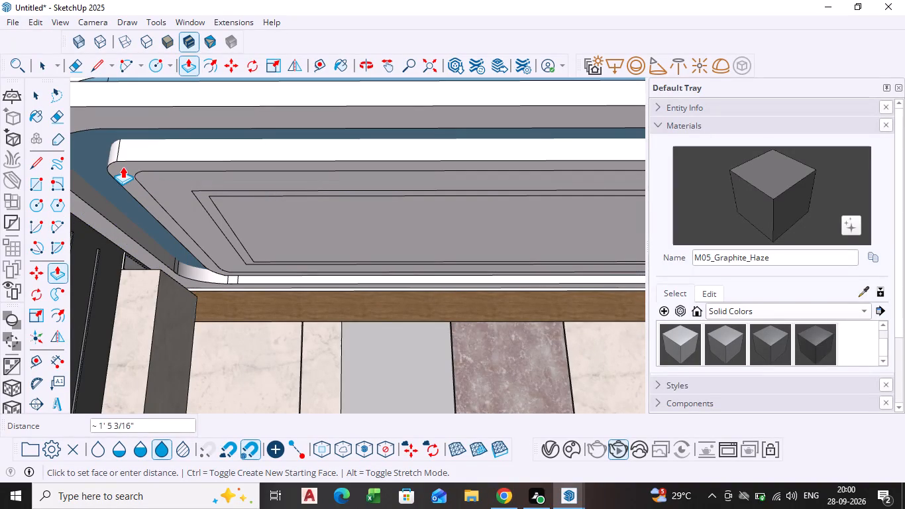
scroll(112, 184, "up", 5)
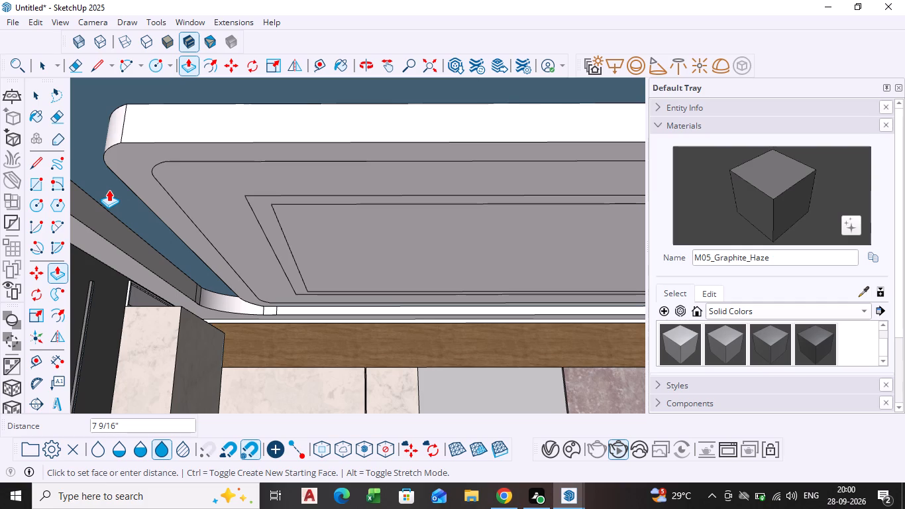
left_click(109, 190)
Push the band between the third rounded outline and the square-cornered inner panel upward about 5 1/4".
left_click(235, 217)
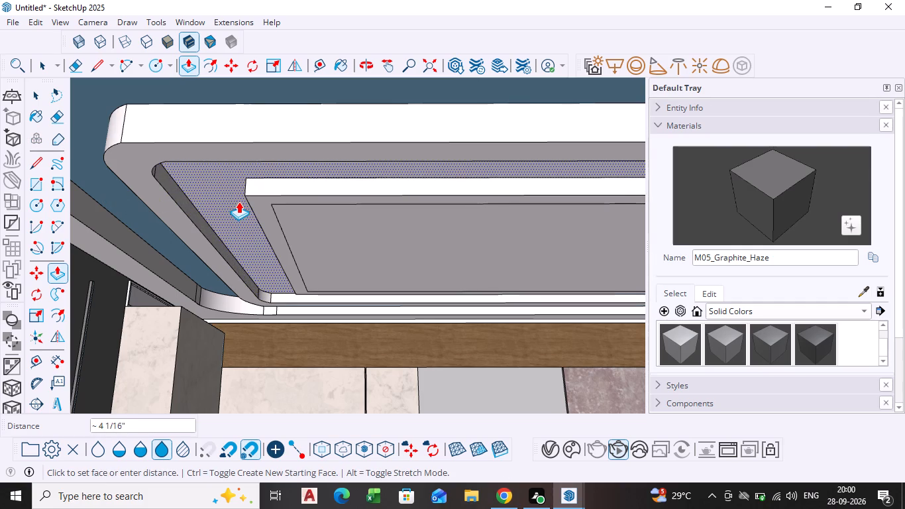
left_click(240, 197)
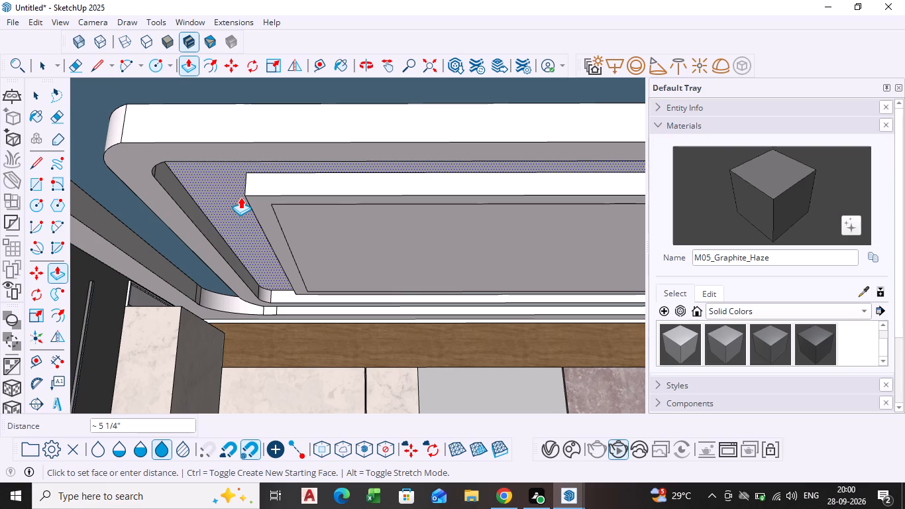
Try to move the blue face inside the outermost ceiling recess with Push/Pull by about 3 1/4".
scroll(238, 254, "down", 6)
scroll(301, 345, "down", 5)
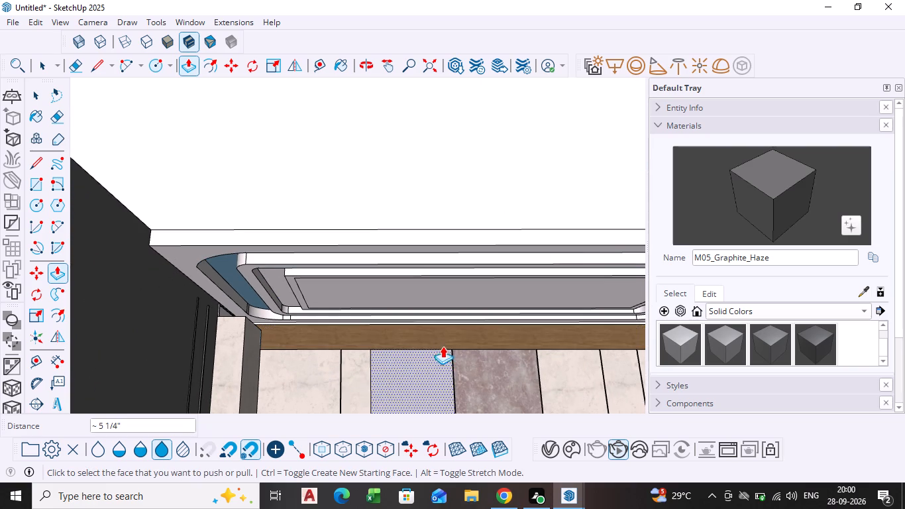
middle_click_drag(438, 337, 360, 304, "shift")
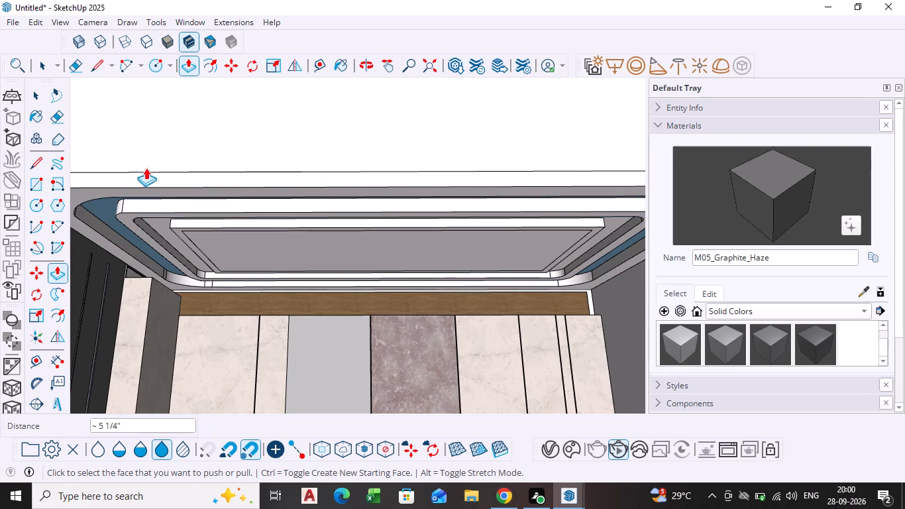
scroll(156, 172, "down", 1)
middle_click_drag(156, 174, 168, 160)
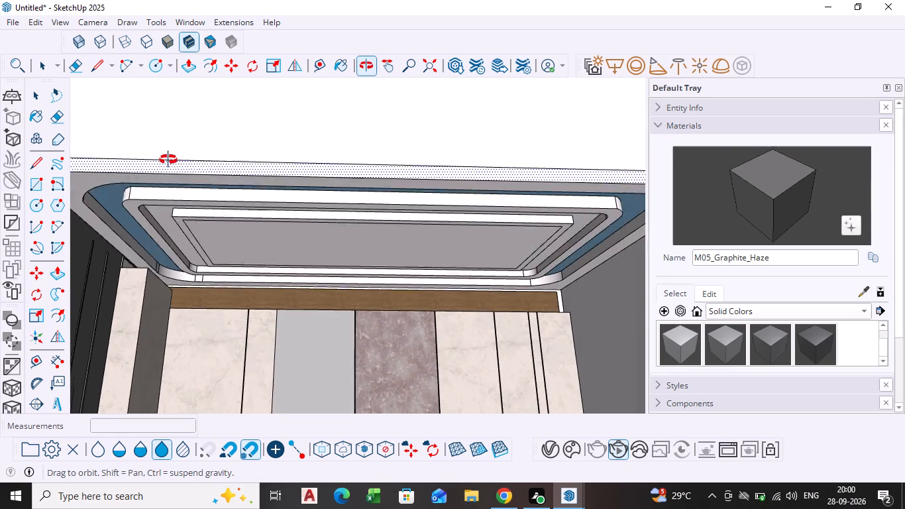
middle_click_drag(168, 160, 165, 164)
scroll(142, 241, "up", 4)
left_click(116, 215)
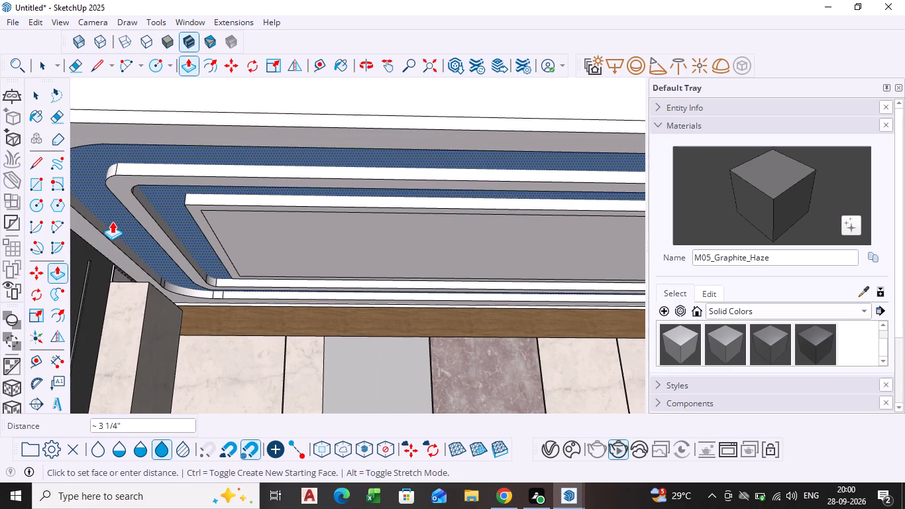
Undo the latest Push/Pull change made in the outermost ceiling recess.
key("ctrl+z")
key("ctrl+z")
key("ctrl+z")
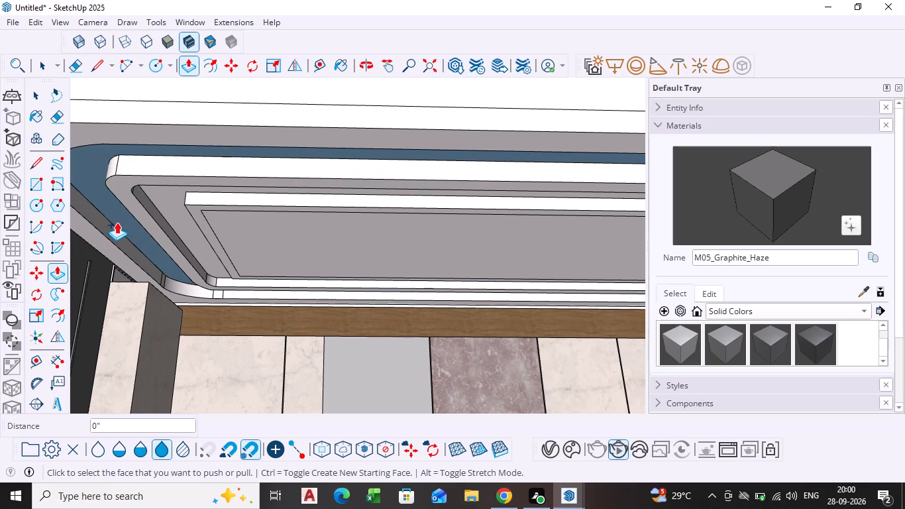
Undo the Push/Pull recesses in both the inner and the outermost ceiling bands, back to the flat nested outlines.
key("Escape")
key("ctrl+z")
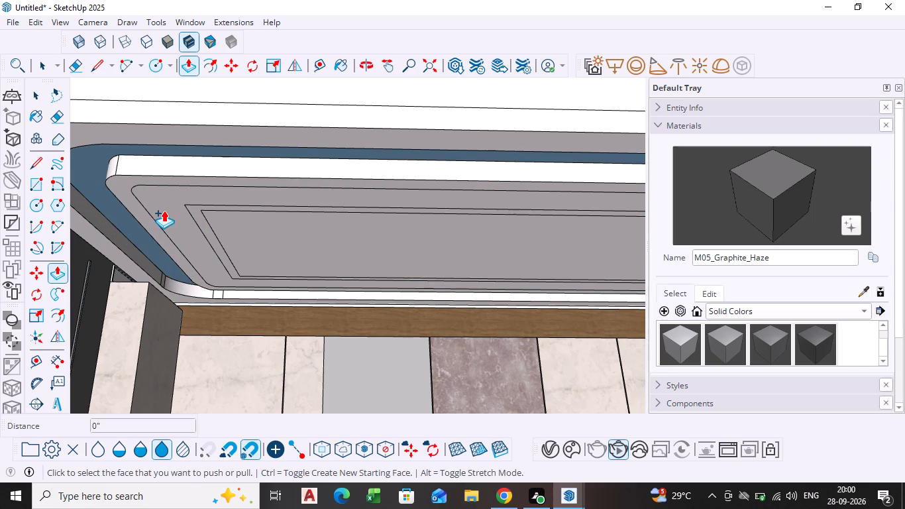
Delete the short stray line overshooting the rounded corner of the third ceiling outline, at the end opposite the dark side wall.
scroll(209, 247, "down", 4)
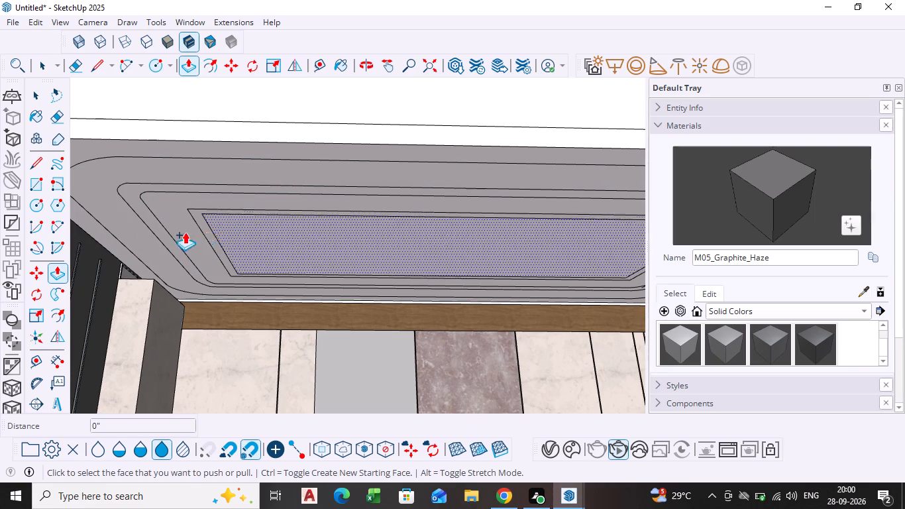
scroll(443, 272, "down", 1)
middle_click_drag(446, 272, 443, 272)
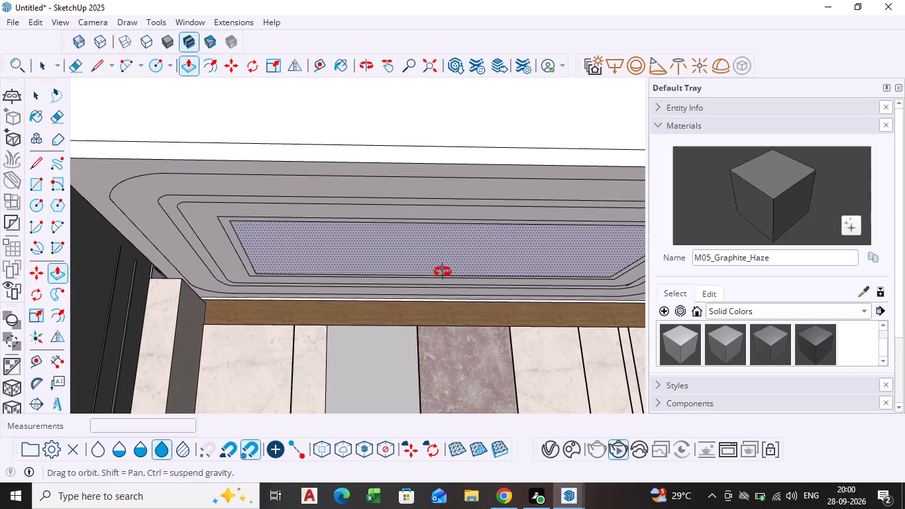
middle_click_drag(443, 272, 382, 232)
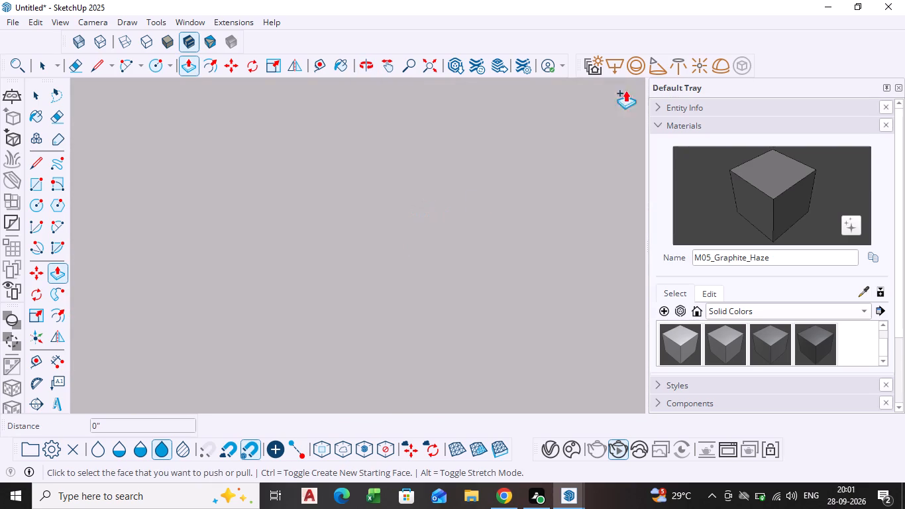
left_click(428, 64)
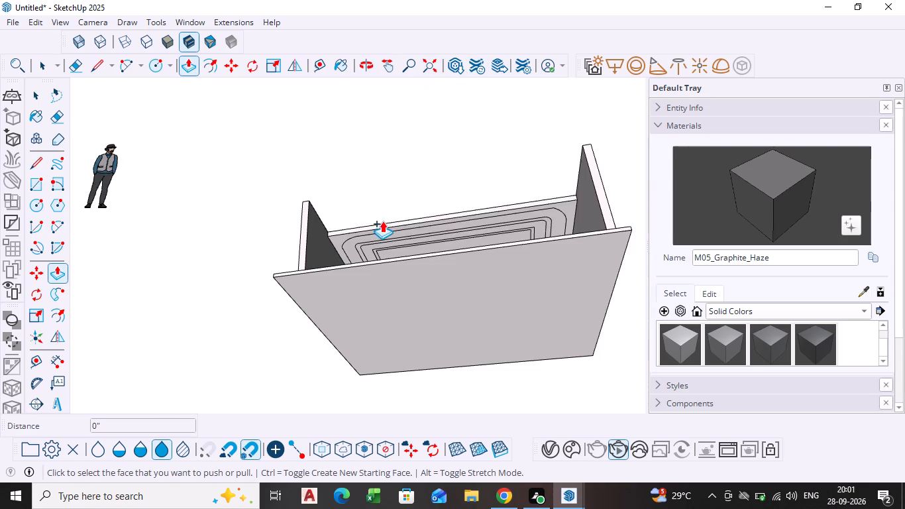
scroll(381, 225, "up", 4)
middle_click_drag(447, 258, 467, 297)
scroll(541, 271, "up", 4)
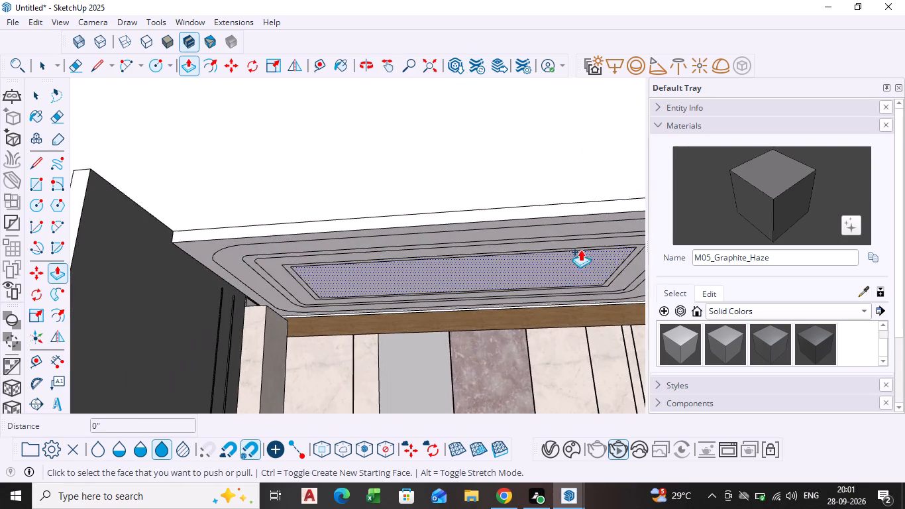
scroll(589, 272, "up", 5)
middle_click_drag(619, 306, 527, 296, "shift")
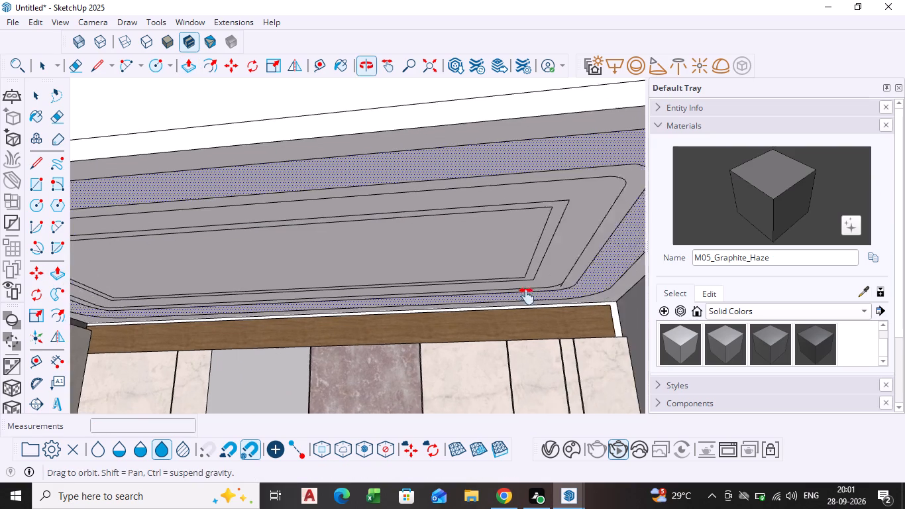
middle_click_drag(527, 296, 517, 297, "shift")
scroll(540, 292, "up", 14)
key("space")
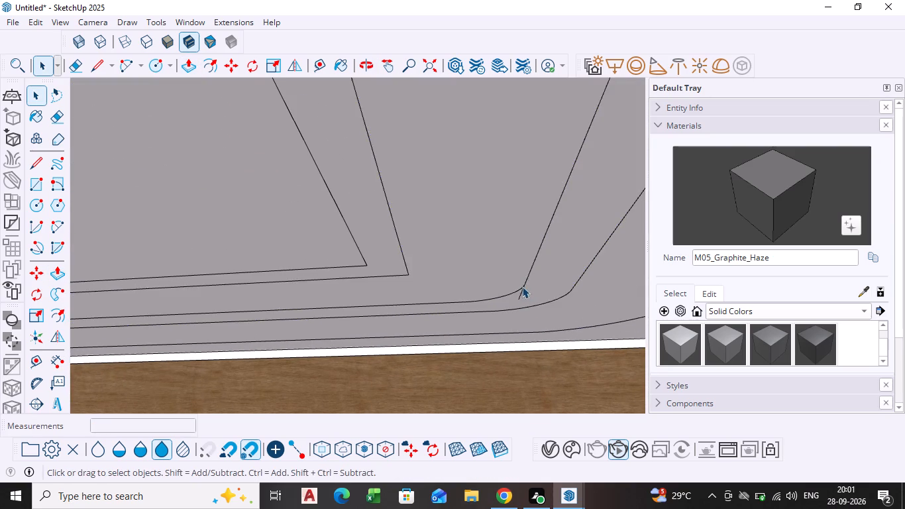
scroll(522, 288, "up", 4)
left_click(519, 296)
key("Delete")
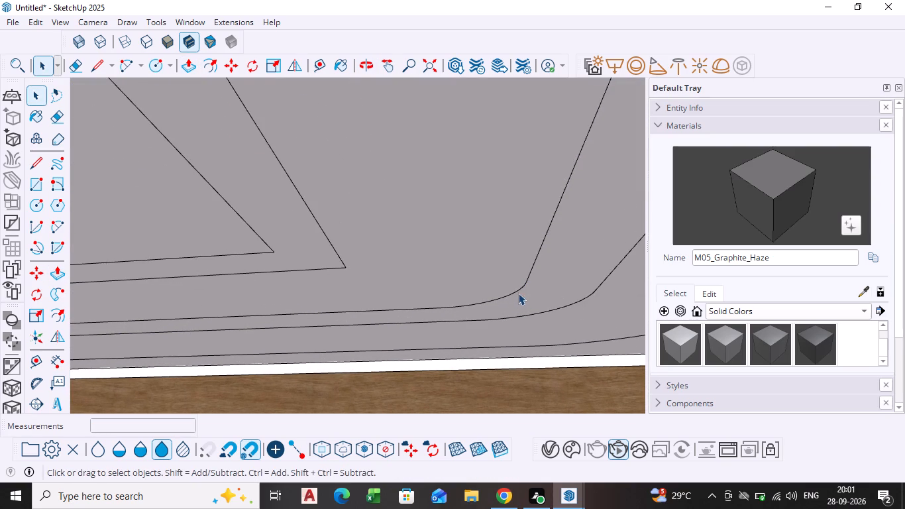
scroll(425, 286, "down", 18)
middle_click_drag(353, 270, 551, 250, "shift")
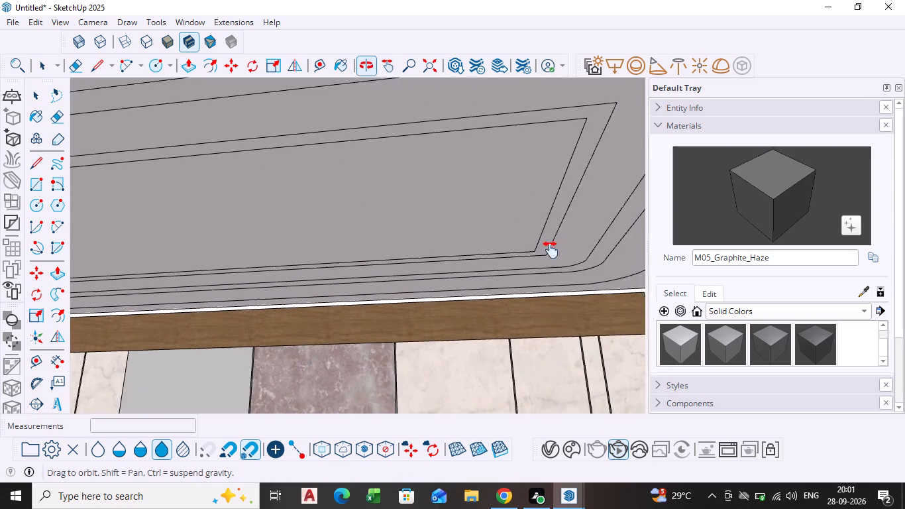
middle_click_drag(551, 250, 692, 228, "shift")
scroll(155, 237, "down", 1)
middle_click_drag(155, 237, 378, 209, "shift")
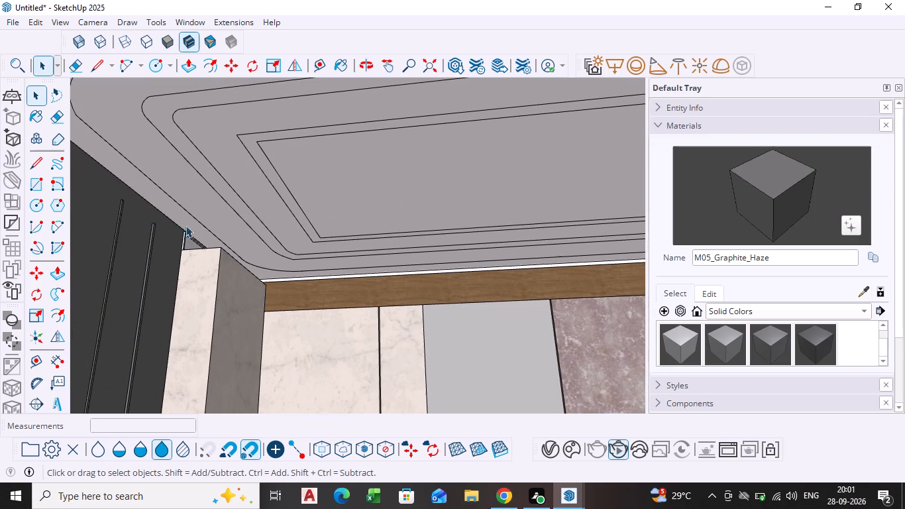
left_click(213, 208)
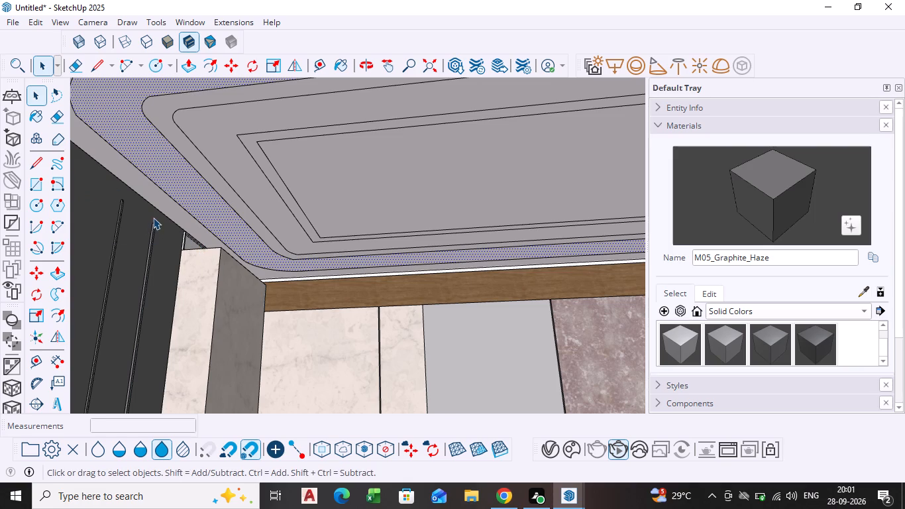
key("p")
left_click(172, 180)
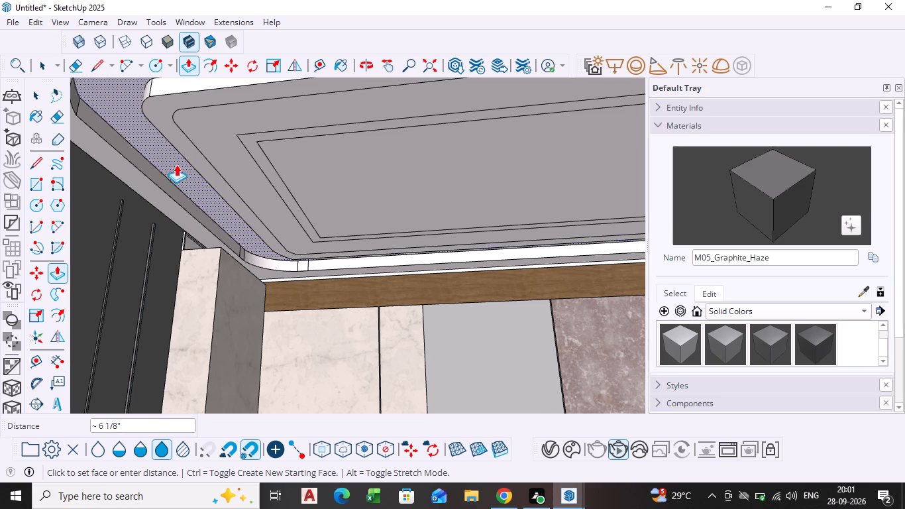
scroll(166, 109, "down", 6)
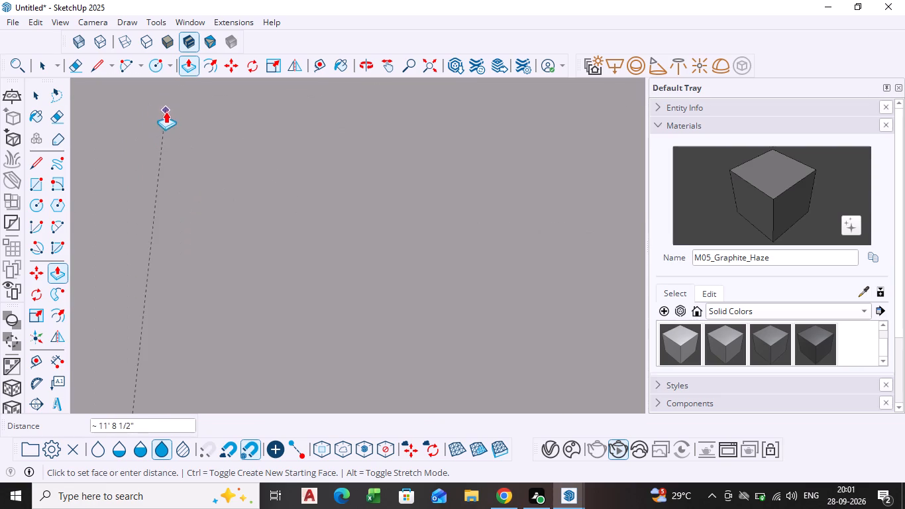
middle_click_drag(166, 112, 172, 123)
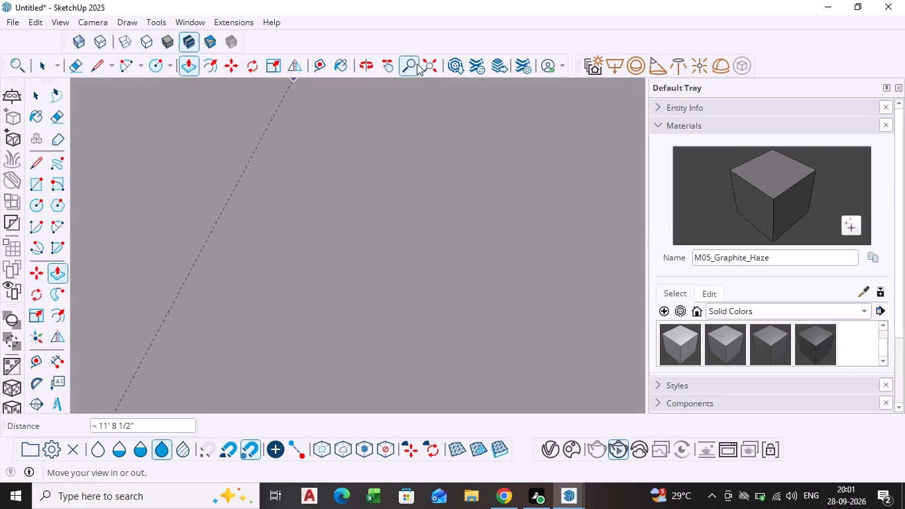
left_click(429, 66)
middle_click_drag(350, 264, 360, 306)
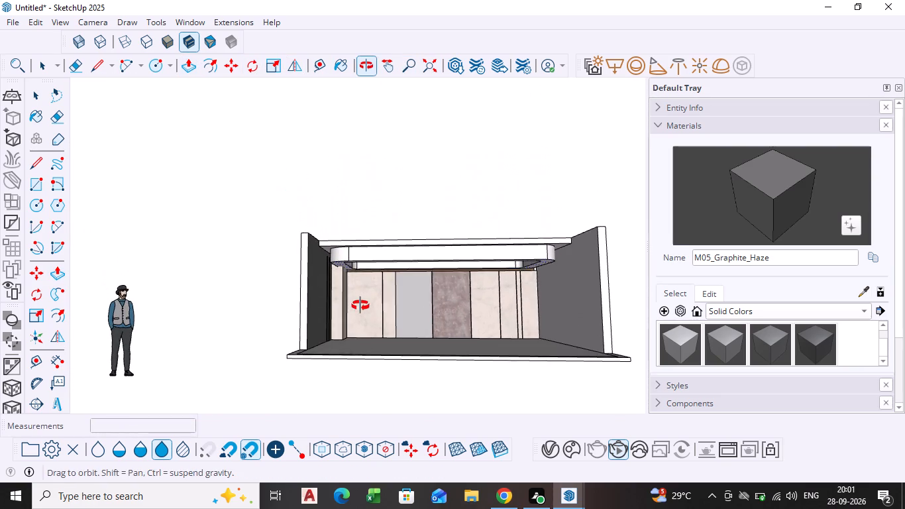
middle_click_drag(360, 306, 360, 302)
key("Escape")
Push the wide ceiling band between the outermost and second rounded outlines upward about 5 1/16" to form a recess.
scroll(351, 235, "up", 5)
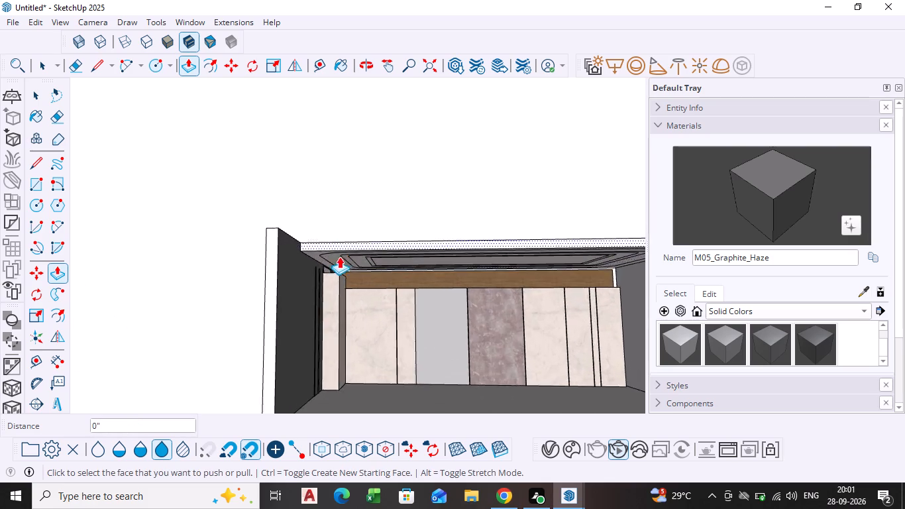
scroll(339, 256, "up", 6)
middle_click_drag(335, 245, 331, 219)
scroll(331, 219, "up", 4)
left_click(329, 235)
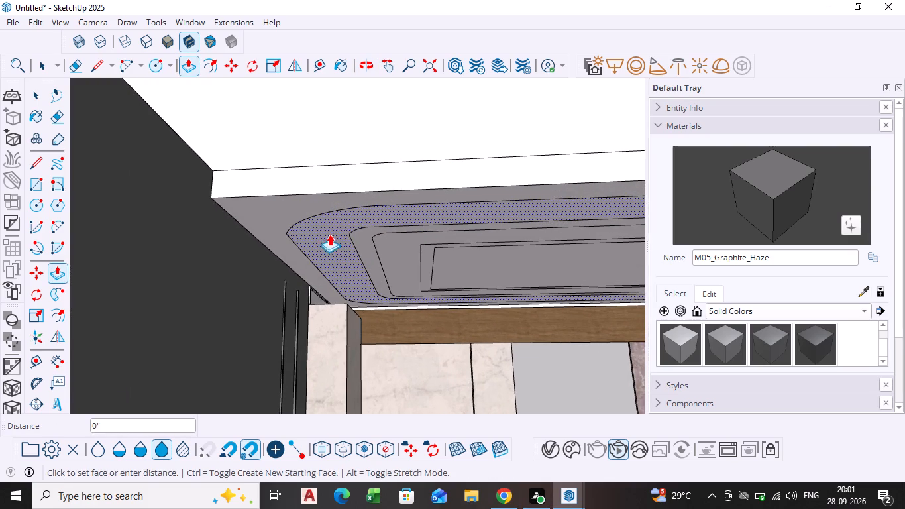
left_click(329, 219)
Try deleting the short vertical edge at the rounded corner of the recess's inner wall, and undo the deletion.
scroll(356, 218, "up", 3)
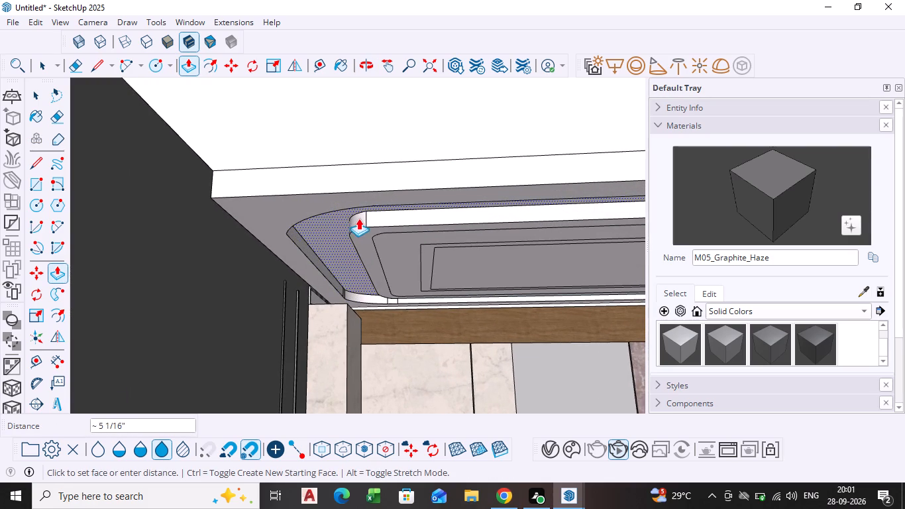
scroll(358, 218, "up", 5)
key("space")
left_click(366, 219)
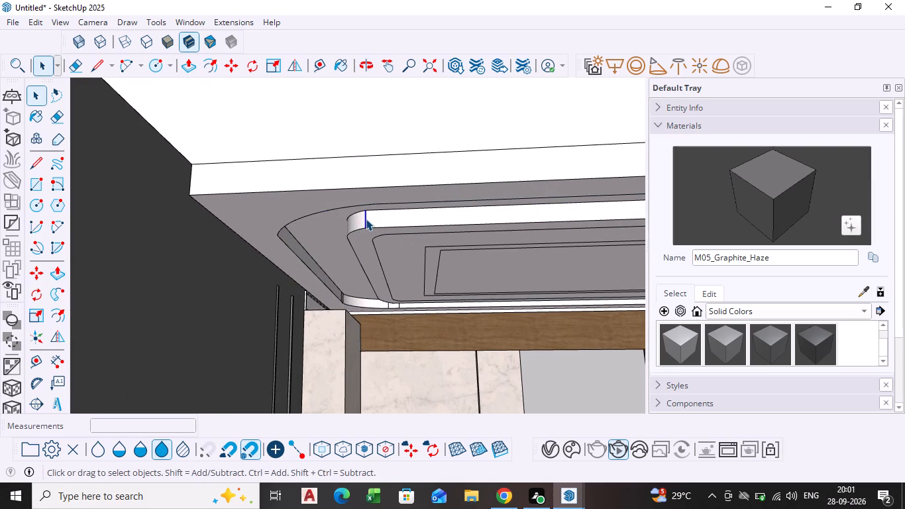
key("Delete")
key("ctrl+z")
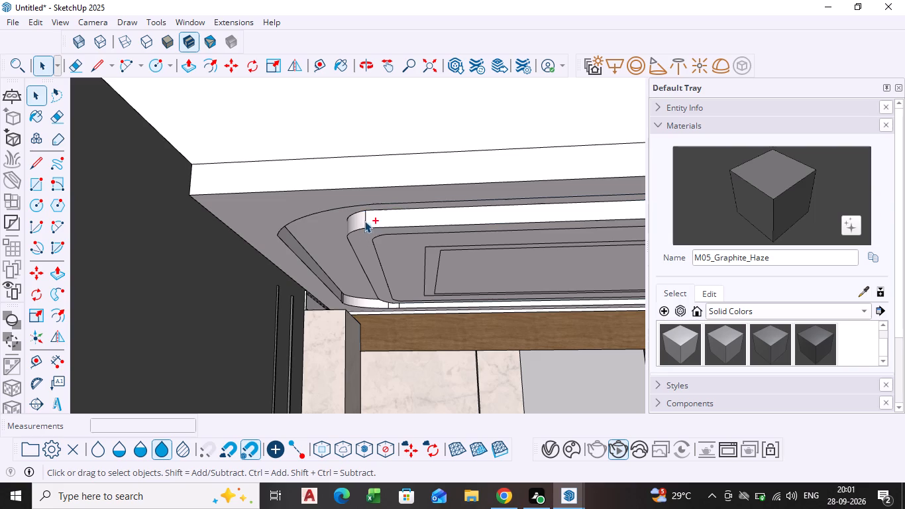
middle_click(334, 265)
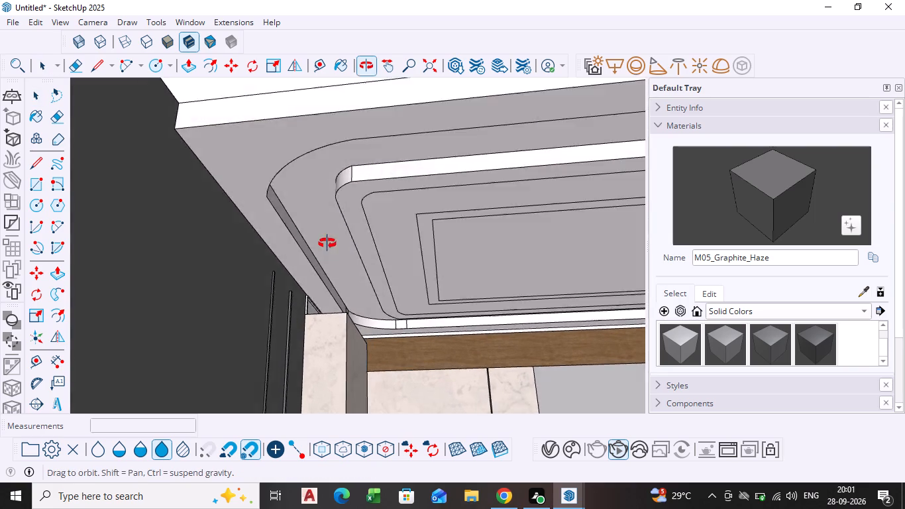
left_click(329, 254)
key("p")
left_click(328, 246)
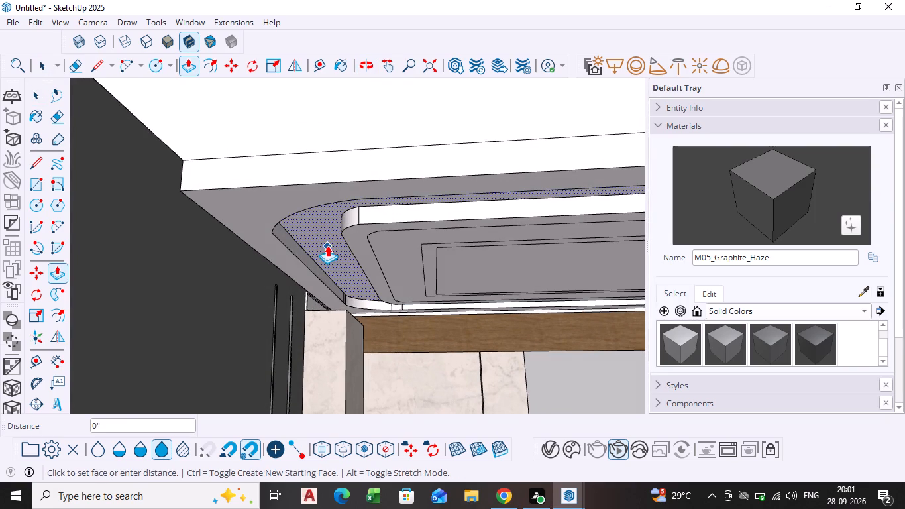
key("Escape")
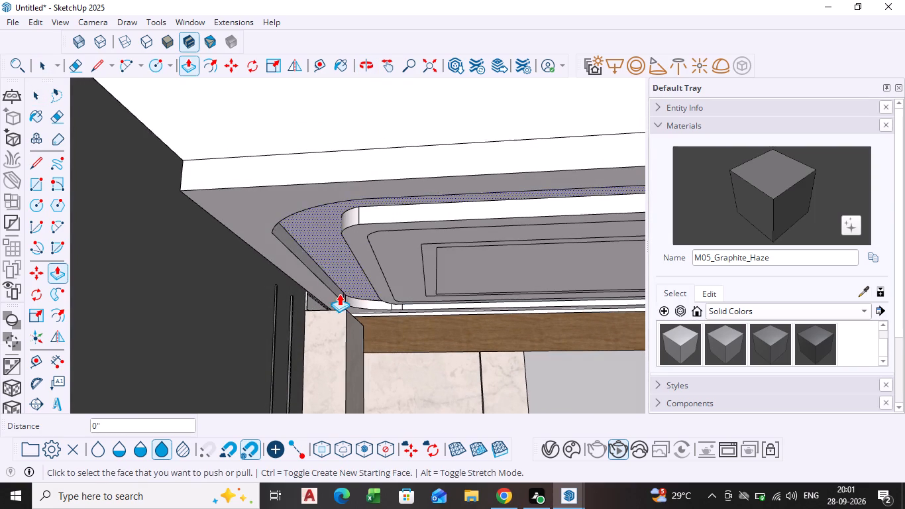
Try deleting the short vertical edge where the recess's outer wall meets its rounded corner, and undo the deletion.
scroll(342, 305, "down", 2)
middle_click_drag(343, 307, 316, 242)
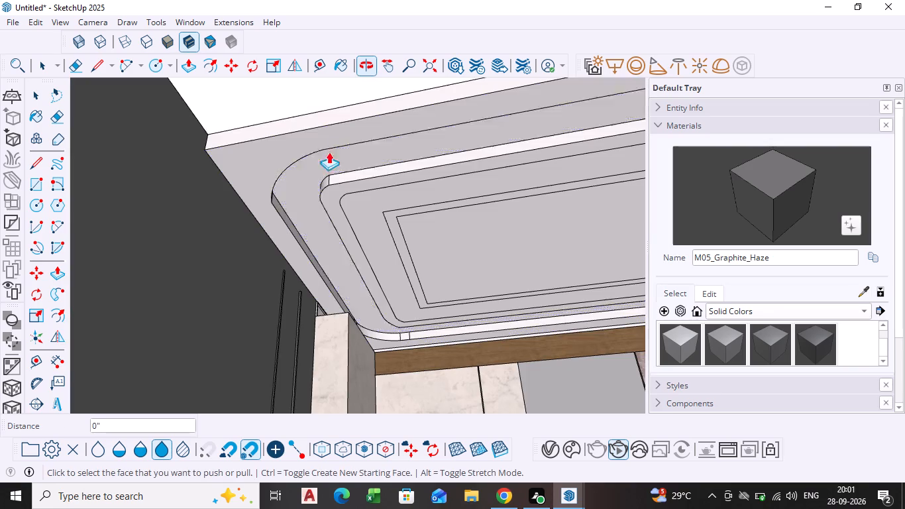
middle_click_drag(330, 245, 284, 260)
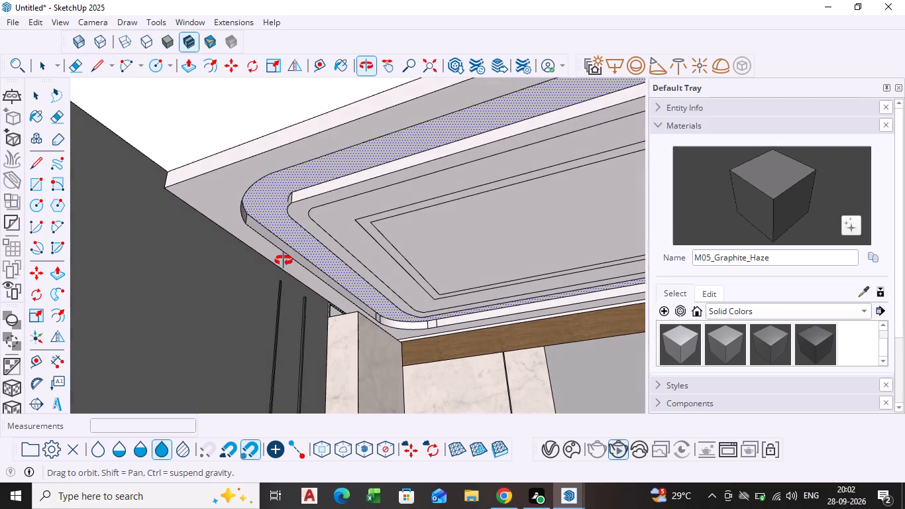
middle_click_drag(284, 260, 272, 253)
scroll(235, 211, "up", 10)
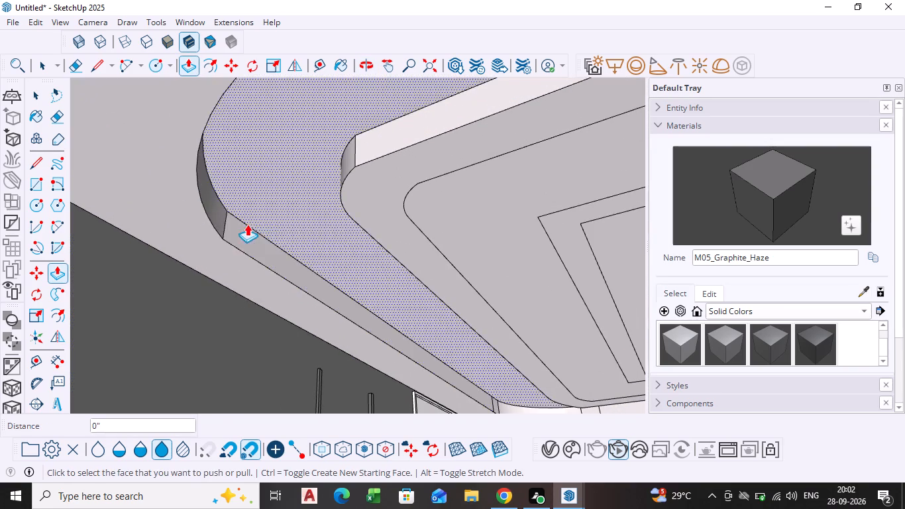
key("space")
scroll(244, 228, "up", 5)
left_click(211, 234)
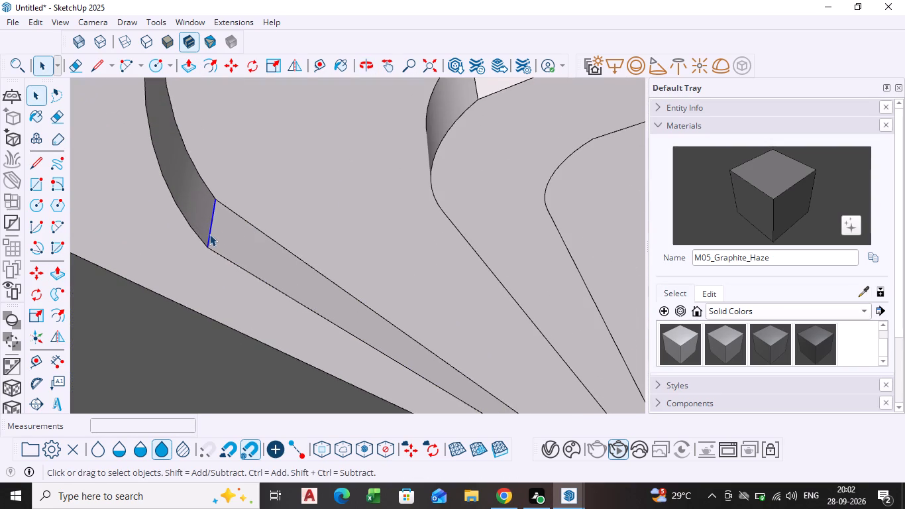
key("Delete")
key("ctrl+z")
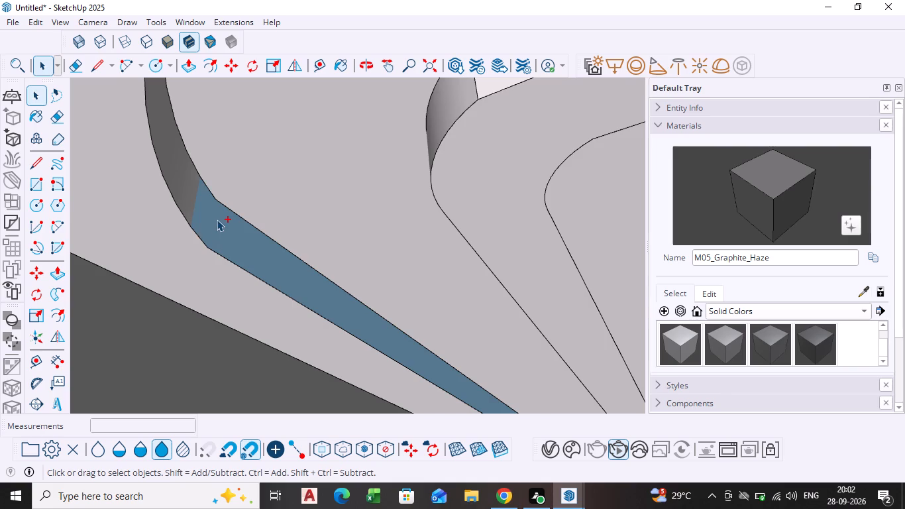
Push the wide ceiling band between the third rounded outline and the outer inner rectangle upward about 3 5/8" to form a recess.
scroll(253, 208, "down", 20)
scroll(253, 208, "down", 1)
scroll(477, 295, "down", 6)
middle_click_drag(483, 320, 472, 321)
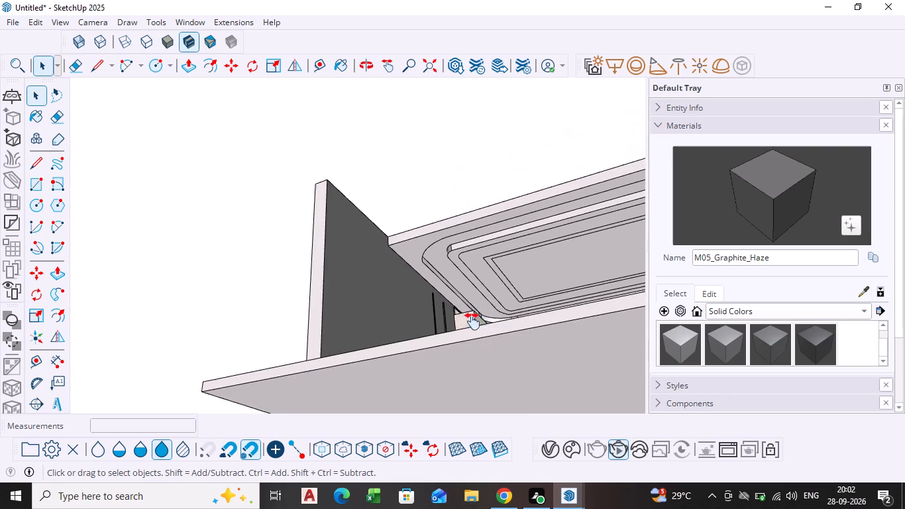
middle_click_drag(472, 321, 362, 302)
scroll(390, 253, "down", 1)
middle_click_drag(390, 253, 501, 347)
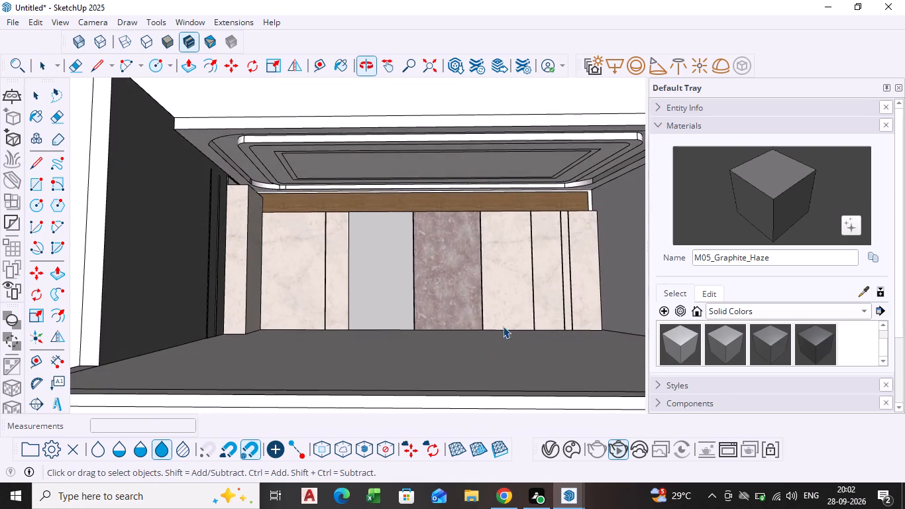
scroll(538, 205, "up", 4)
middle_click_drag(288, 169, 280, 141)
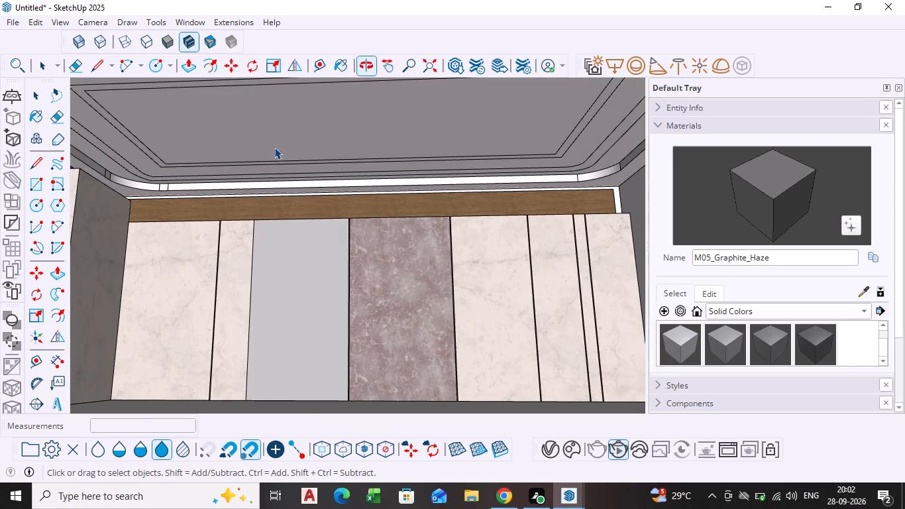
middle_click_drag(270, 150, 335, 176)
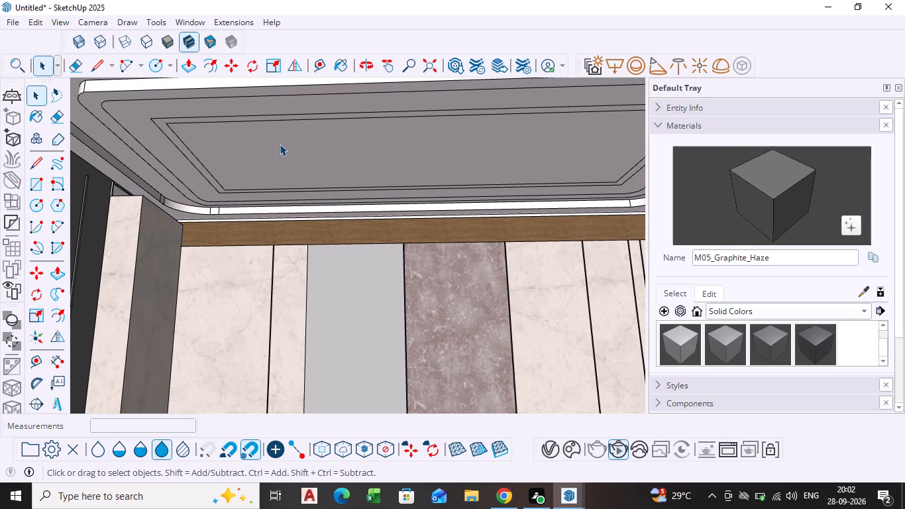
left_click(163, 148)
key("p")
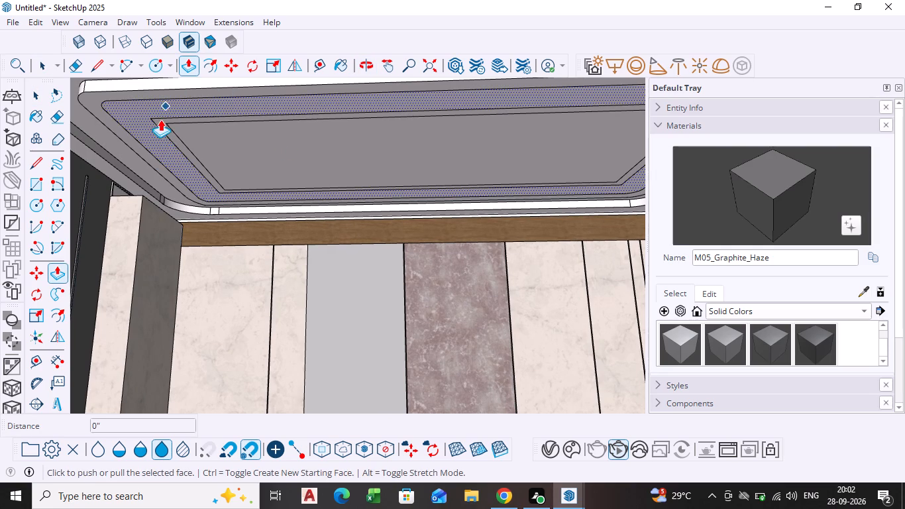
left_click(156, 140)
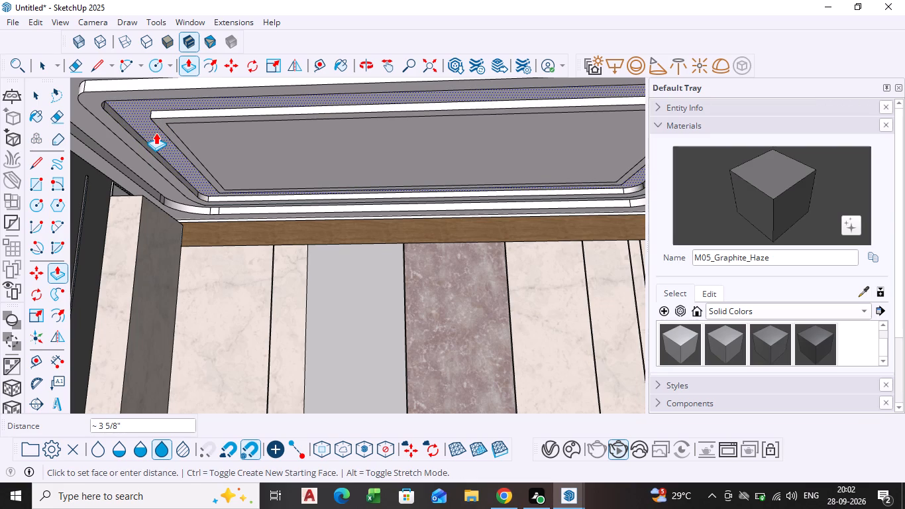
left_click(156, 133)
key("space")
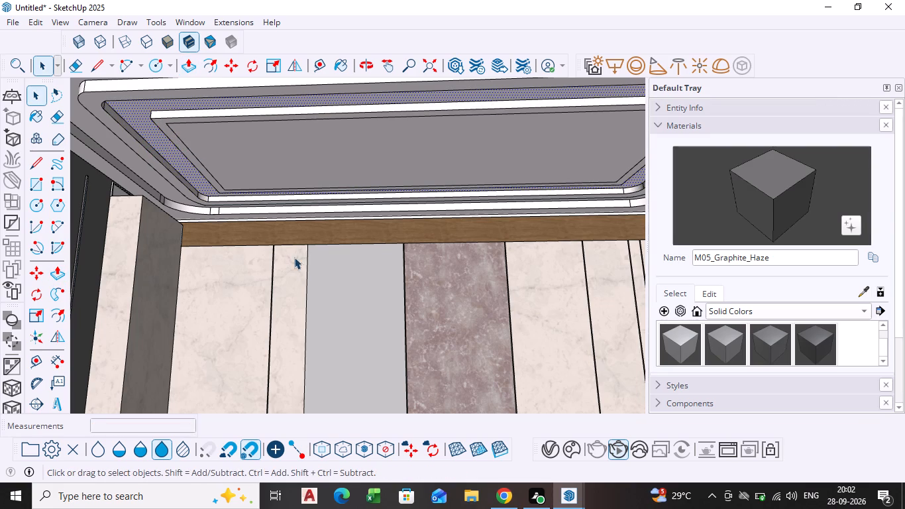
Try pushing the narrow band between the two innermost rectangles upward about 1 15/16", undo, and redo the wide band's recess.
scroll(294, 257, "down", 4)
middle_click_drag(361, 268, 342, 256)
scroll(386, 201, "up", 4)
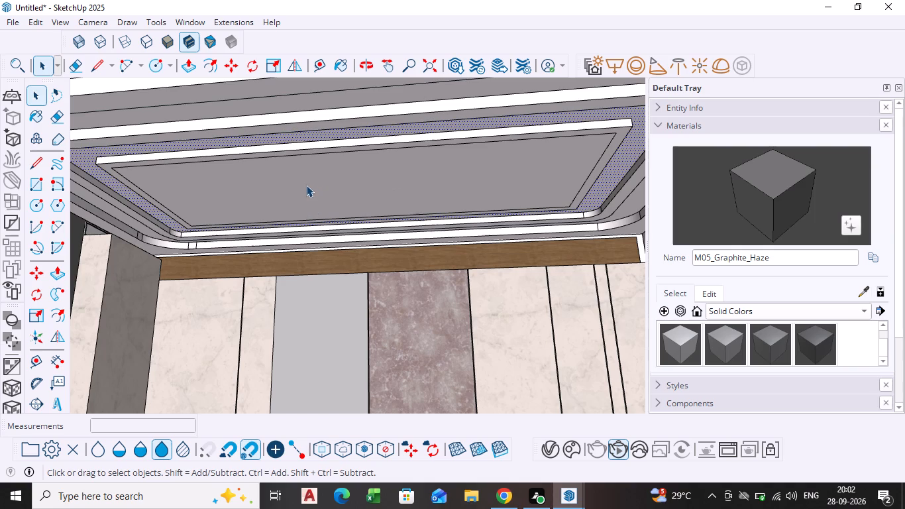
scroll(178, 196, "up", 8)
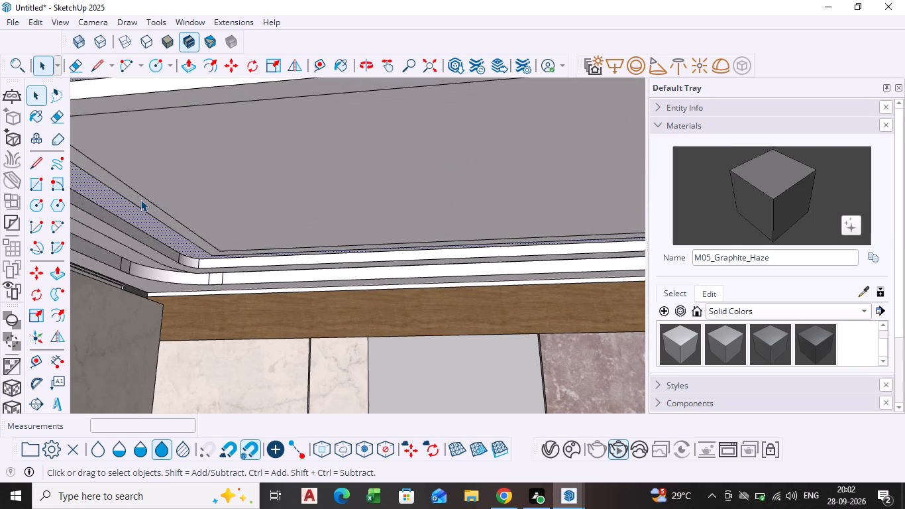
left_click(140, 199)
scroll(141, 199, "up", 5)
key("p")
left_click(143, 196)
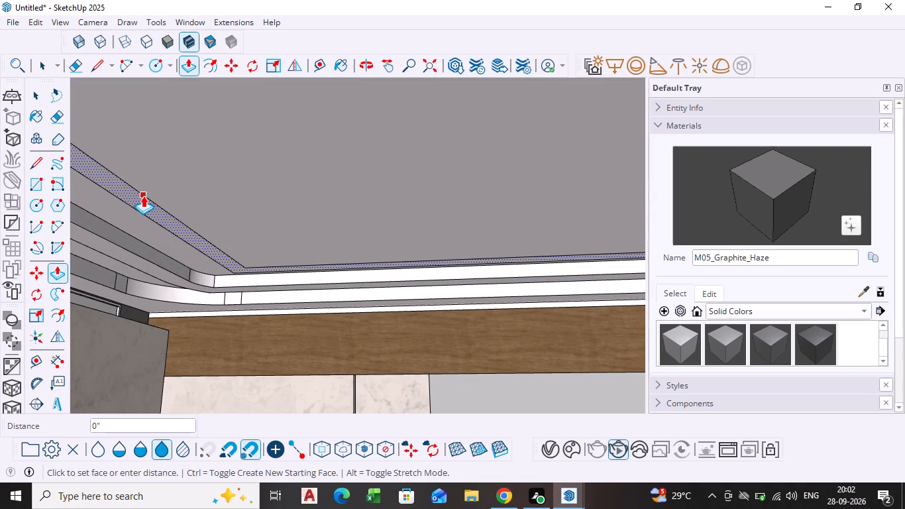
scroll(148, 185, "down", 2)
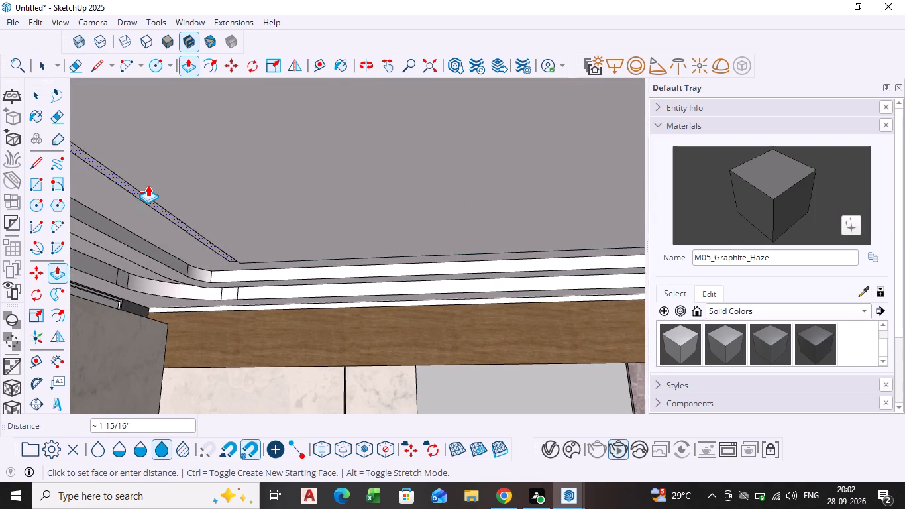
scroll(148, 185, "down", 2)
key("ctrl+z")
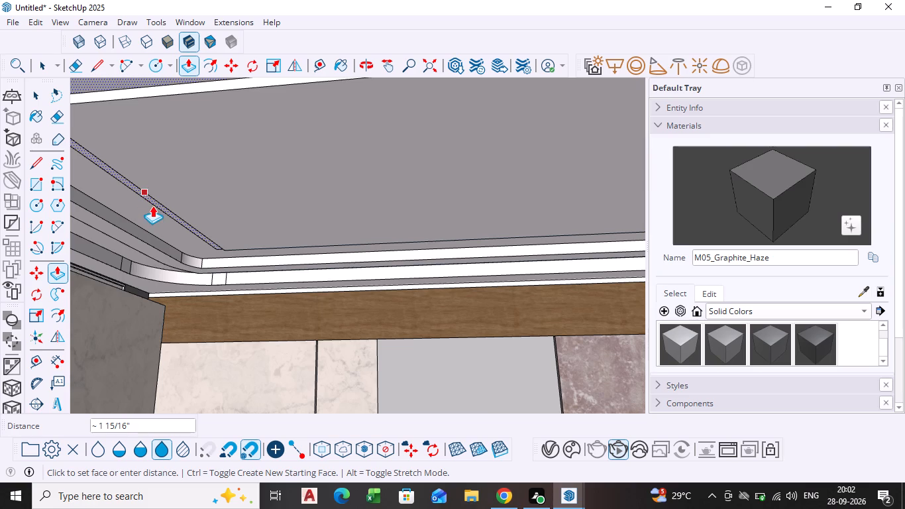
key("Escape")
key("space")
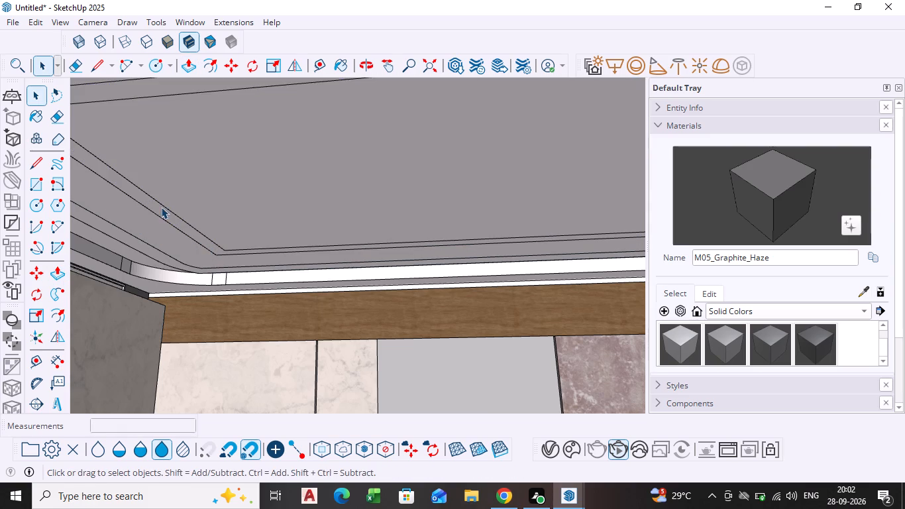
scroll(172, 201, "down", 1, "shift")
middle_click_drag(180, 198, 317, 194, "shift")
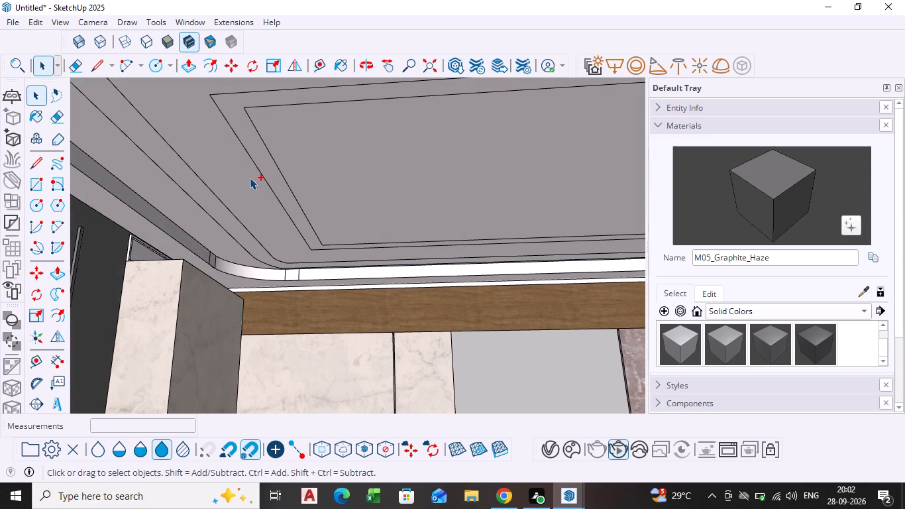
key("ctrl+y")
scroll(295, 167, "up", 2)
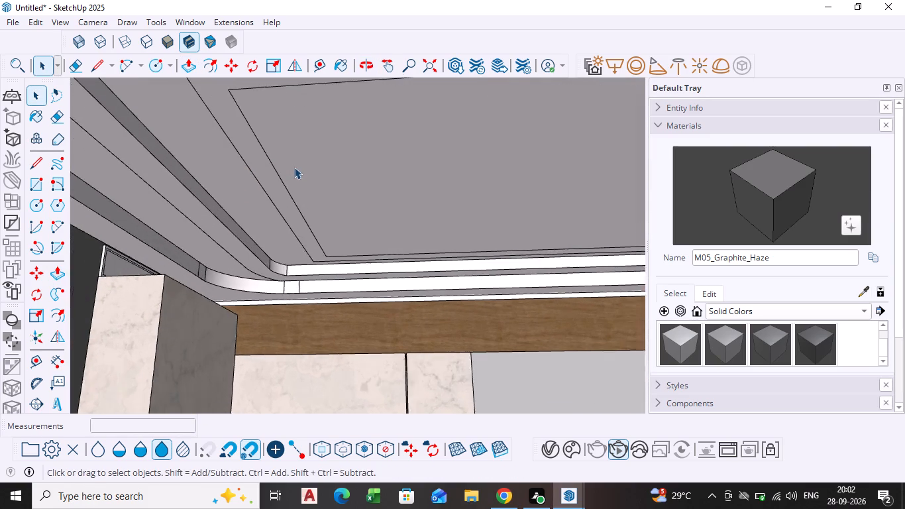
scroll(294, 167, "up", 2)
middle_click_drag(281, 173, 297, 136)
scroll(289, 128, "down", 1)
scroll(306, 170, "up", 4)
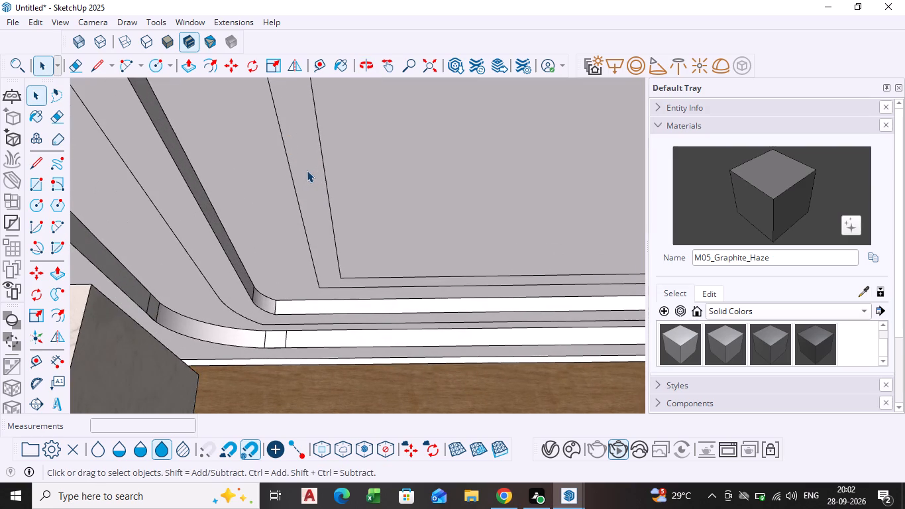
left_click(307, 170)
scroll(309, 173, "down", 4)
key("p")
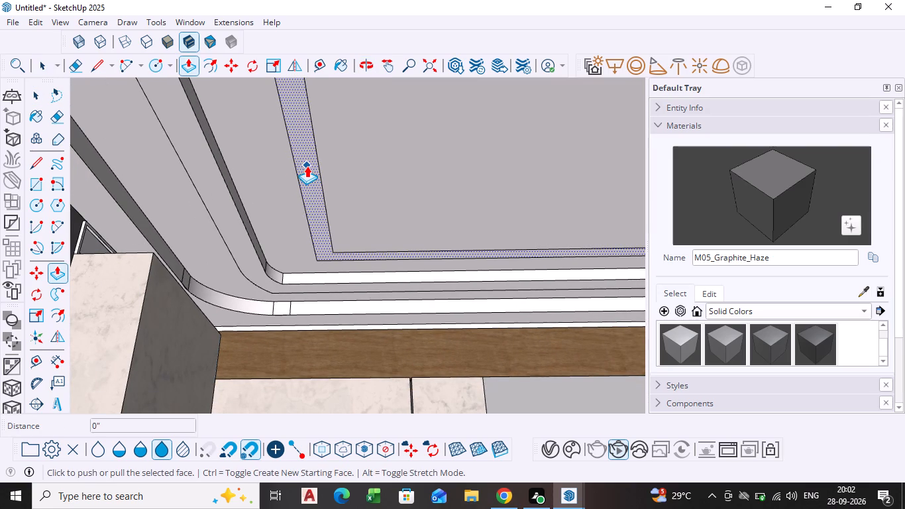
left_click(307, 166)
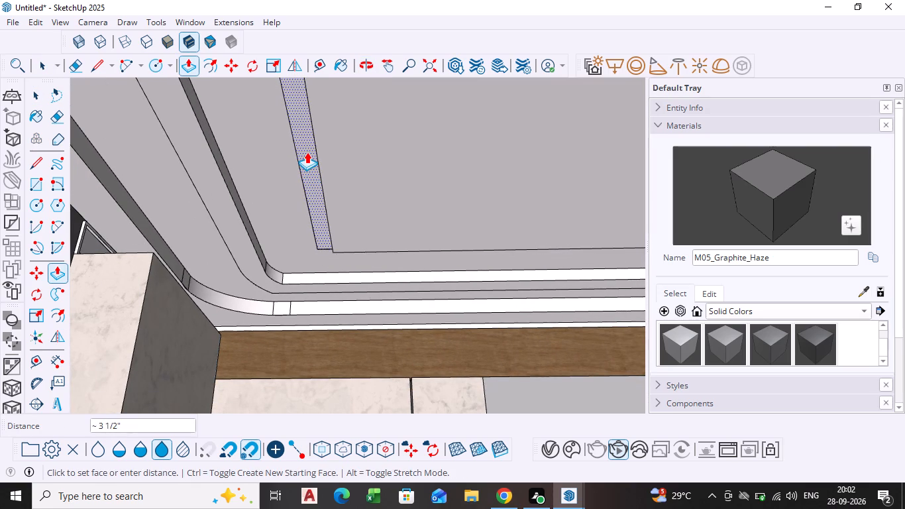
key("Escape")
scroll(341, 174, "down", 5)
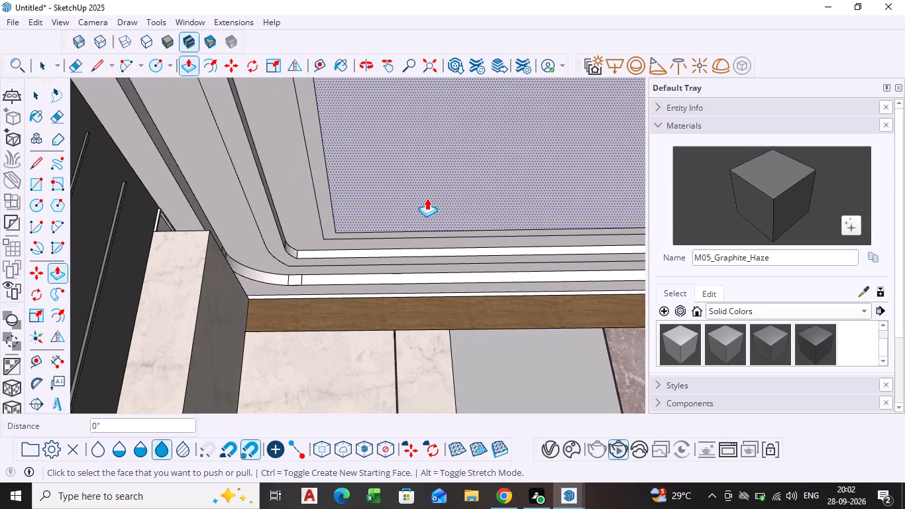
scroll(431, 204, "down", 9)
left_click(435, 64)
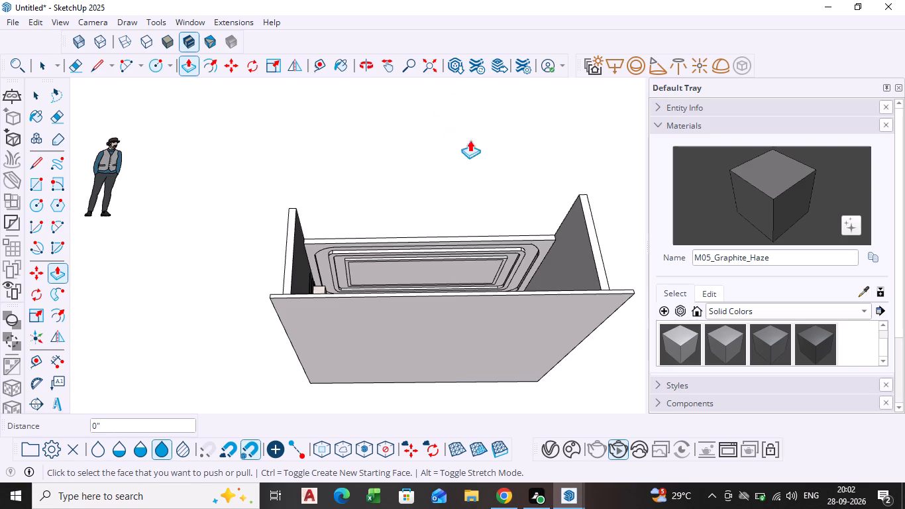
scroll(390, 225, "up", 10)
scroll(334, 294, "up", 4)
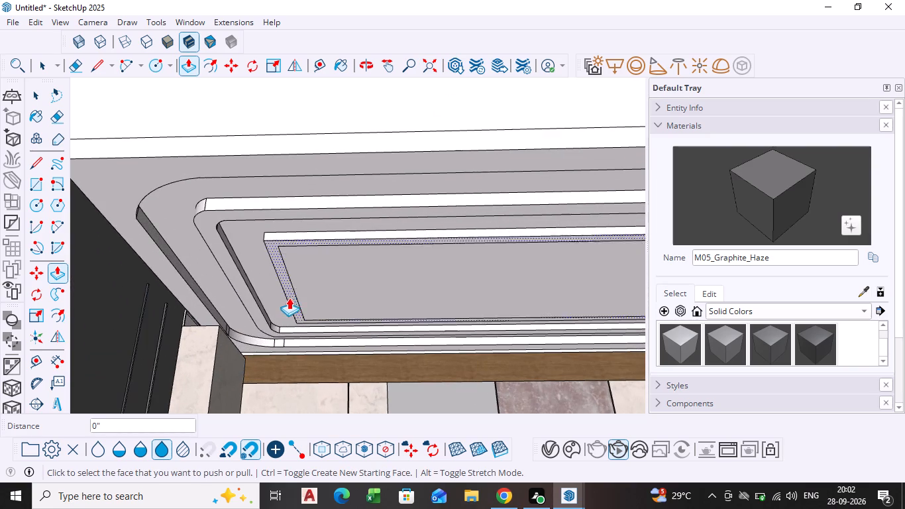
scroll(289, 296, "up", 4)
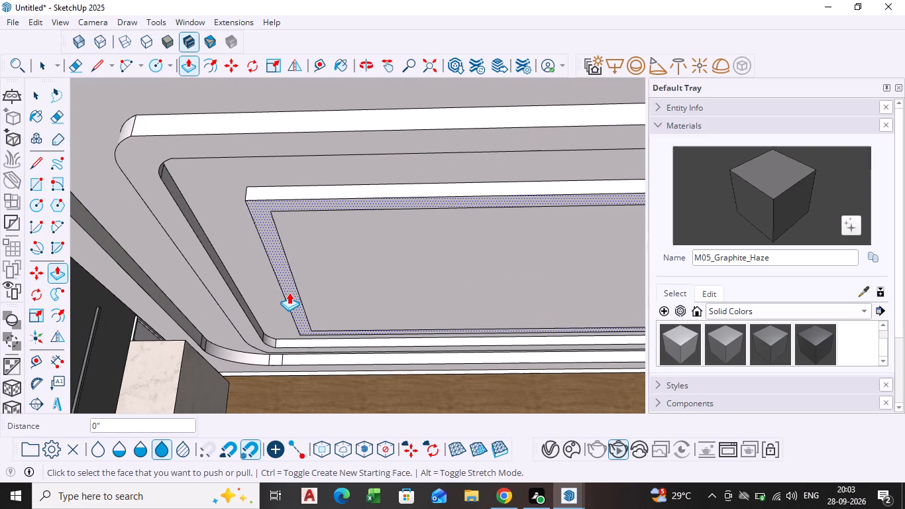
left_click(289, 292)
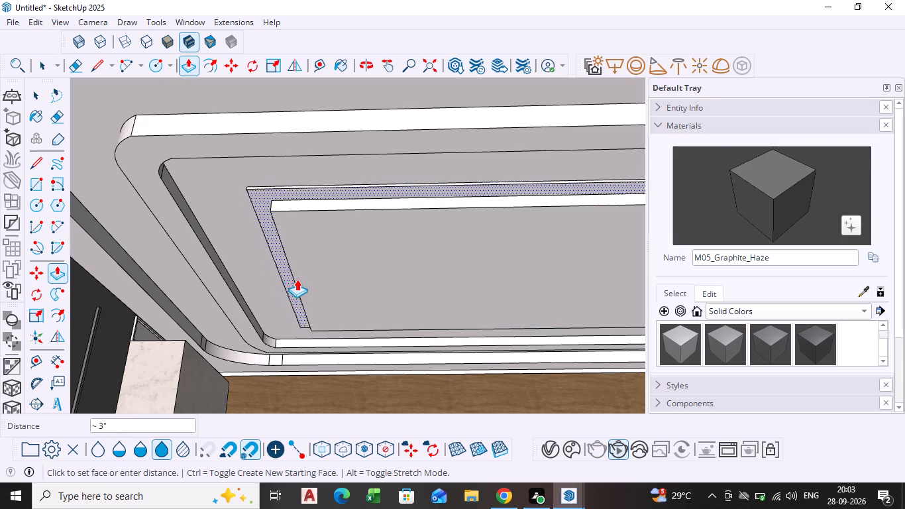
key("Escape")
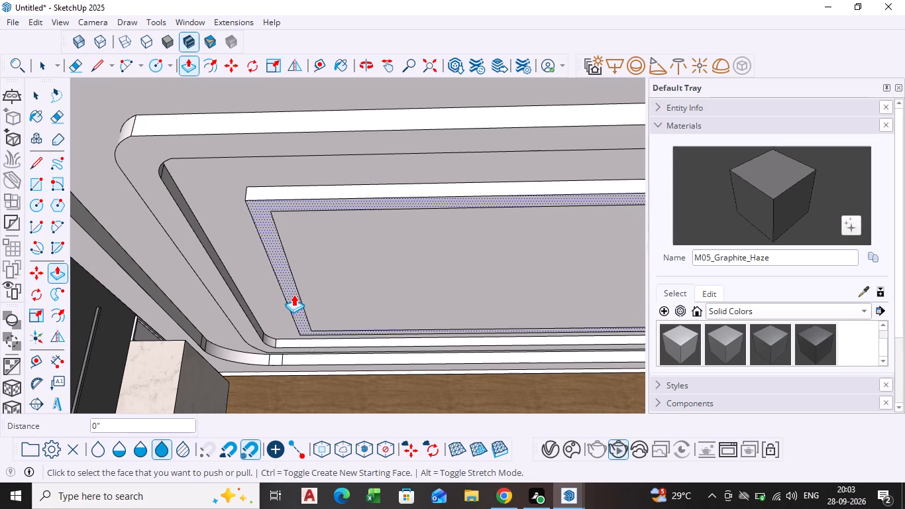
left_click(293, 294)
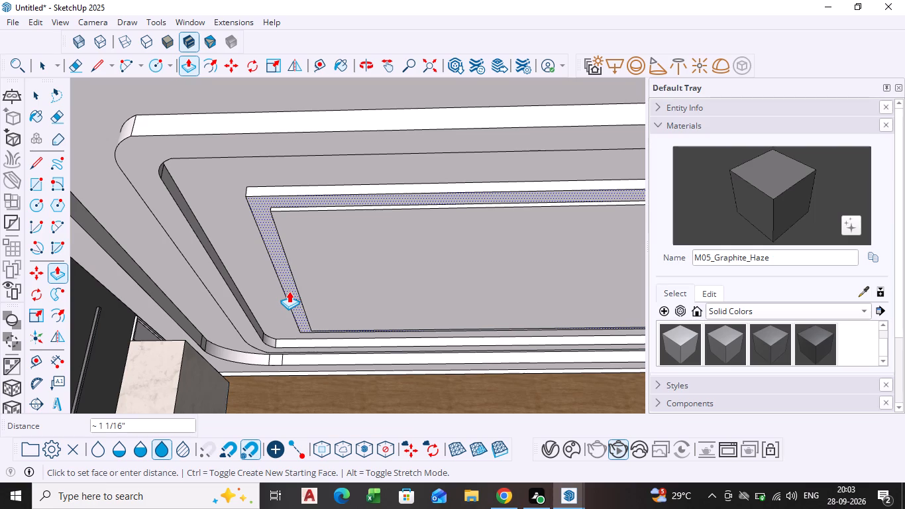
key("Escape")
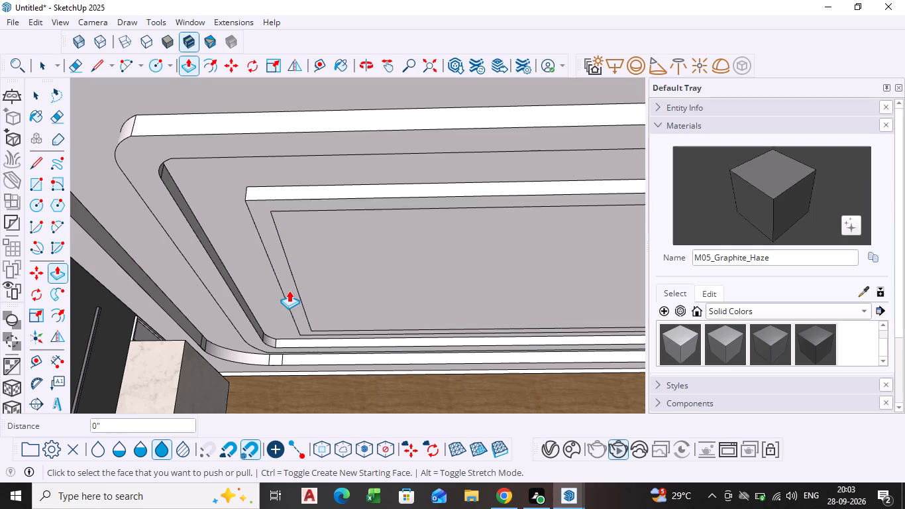
Push the narrow ceiling band between the two innermost rectangles upward about 2 1/8" to form a groove around the central panel.
key("space")
left_click(294, 298)
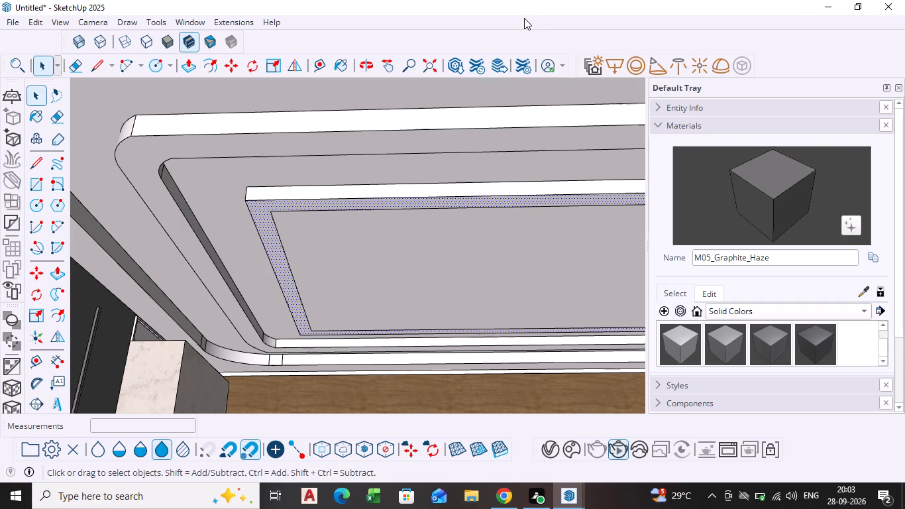
scroll(295, 261, "down", 4)
scroll(346, 288, "down", 2)
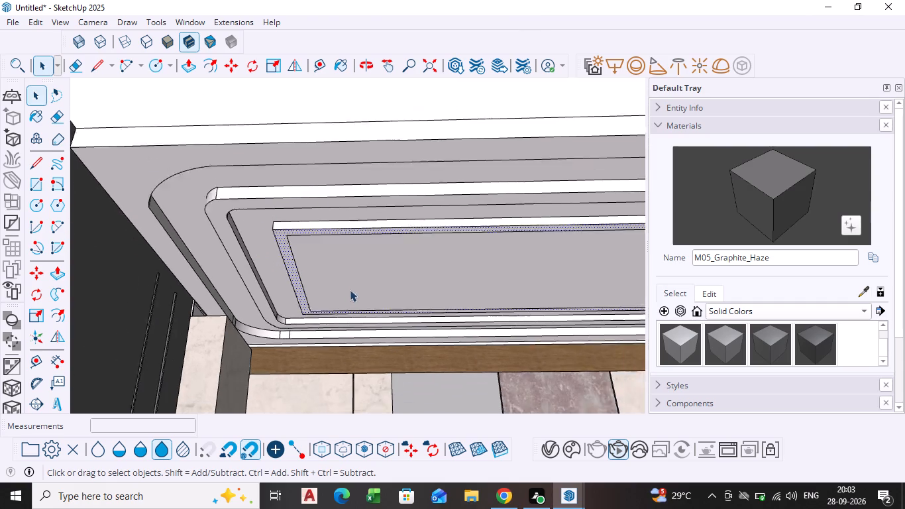
scroll(350, 290, "down", 1)
scroll(432, 330, "down", 1)
middle_click_drag(432, 330, 286, 308, "shift")
scroll(398, 321, "down", 1, "shift")
scroll(129, 261, "up", 1)
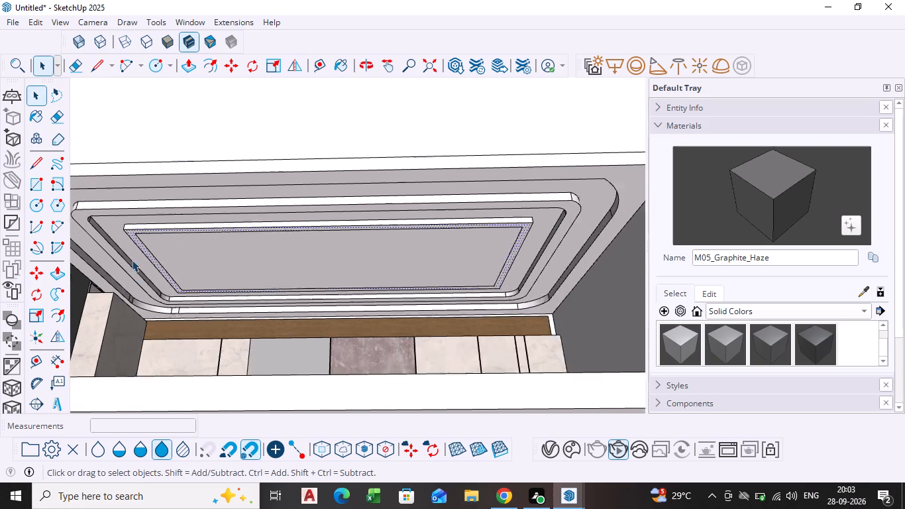
scroll(132, 260, "up", 2)
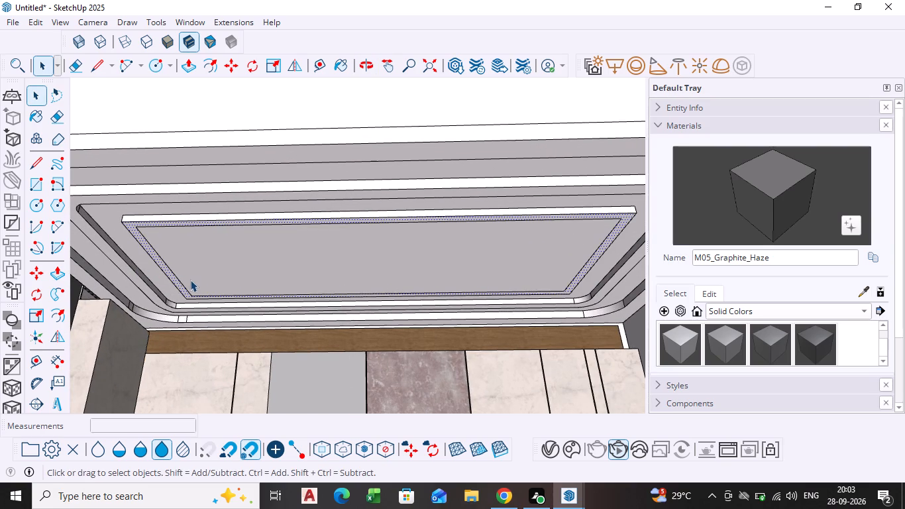
scroll(191, 280, "up", 2)
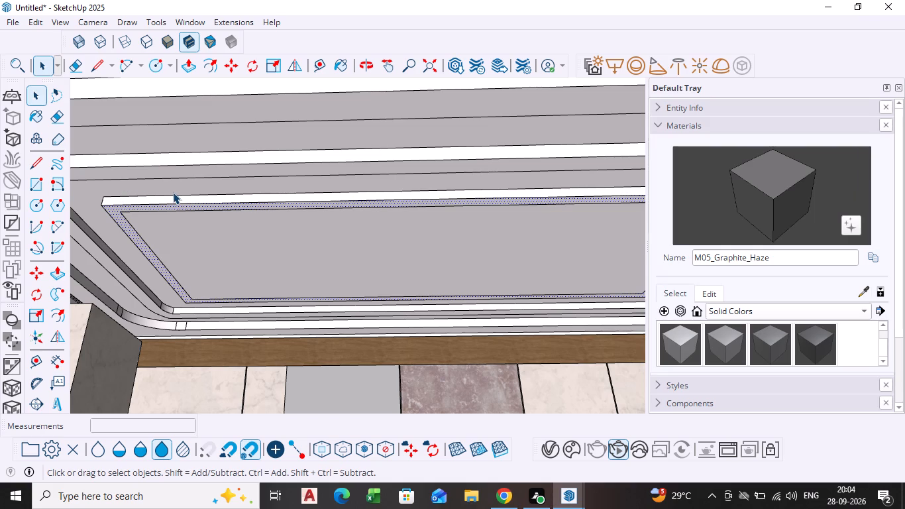
key("p")
left_click(134, 223)
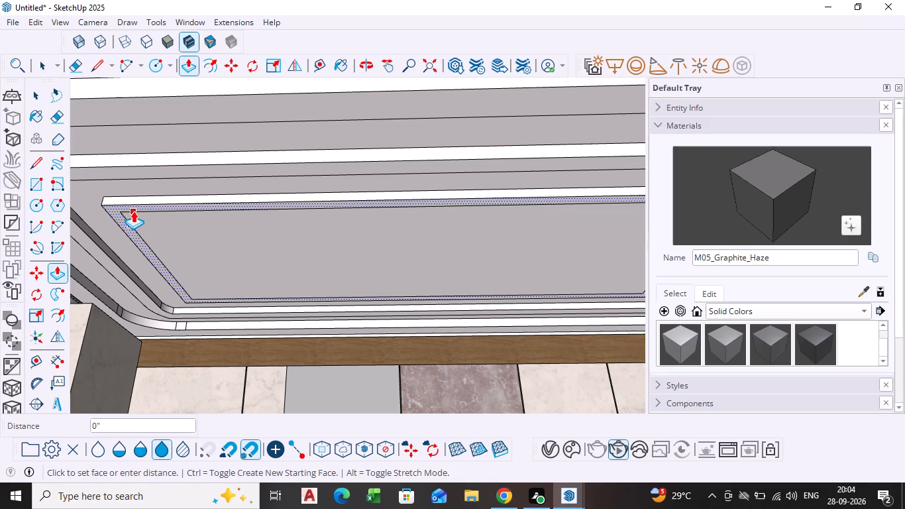
scroll(123, 207, "up", 7)
middle_click_drag(120, 217, 159, 219)
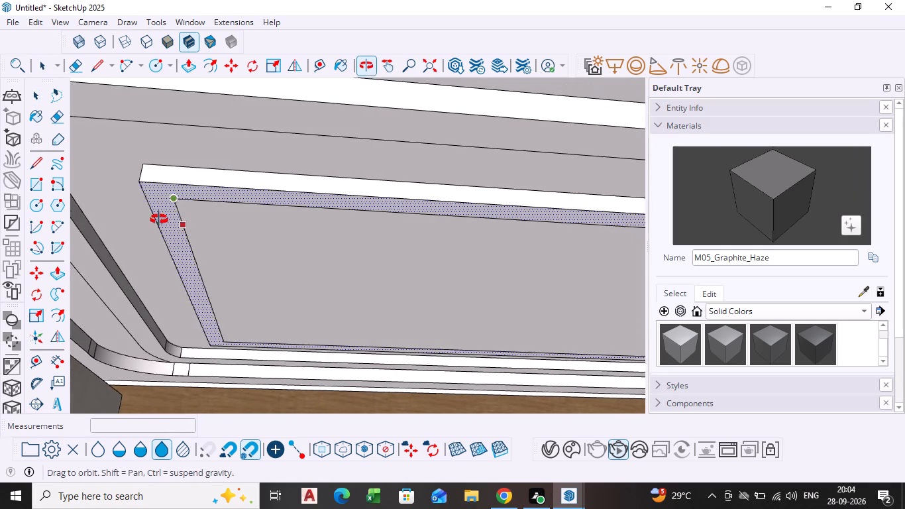
middle_click_drag(159, 219, 170, 222)
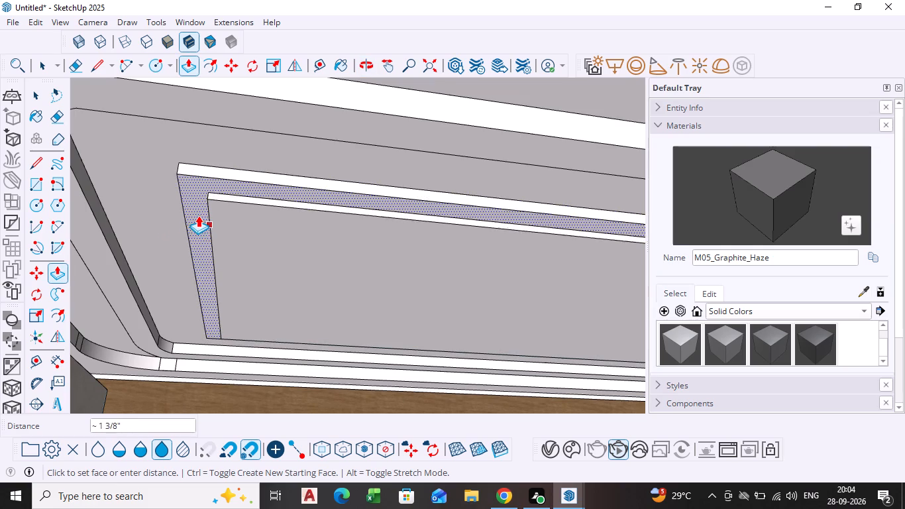
left_click(197, 213)
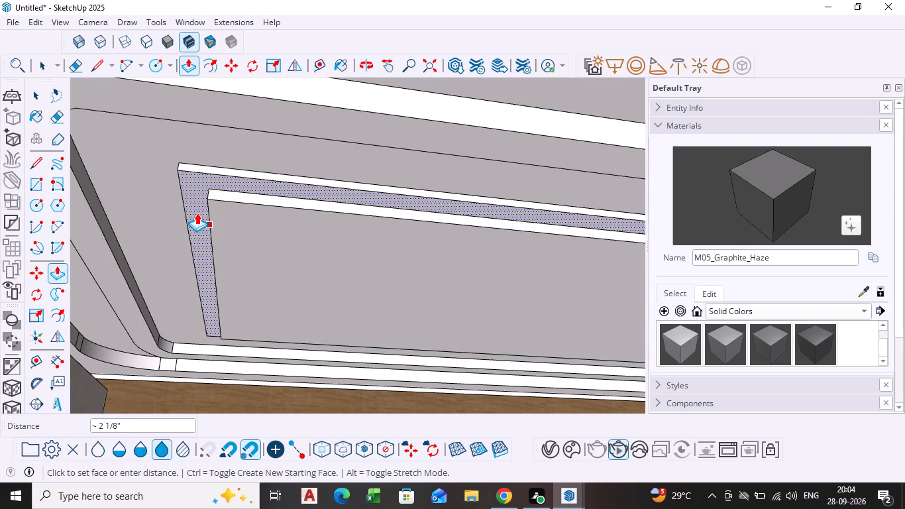
Undo the upward push of the narrow ceiling band around the central panel.
key("space")
scroll(262, 259, "down", 6)
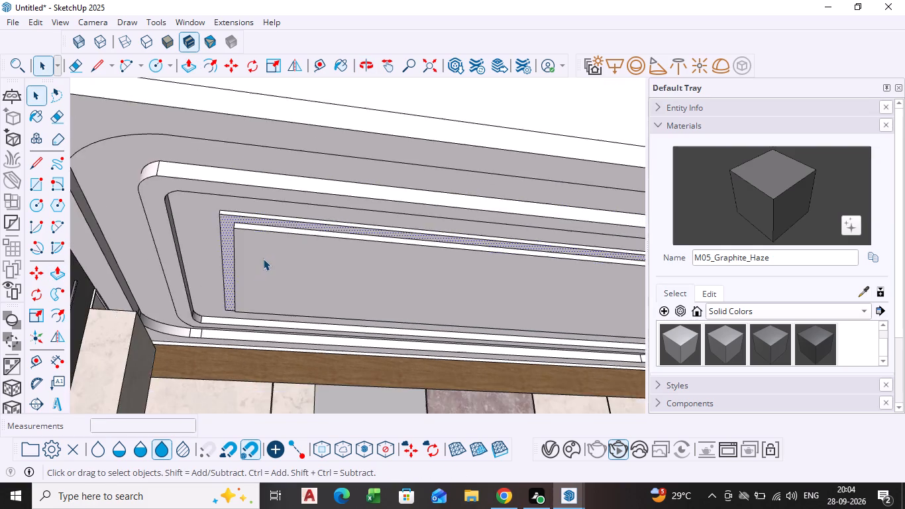
scroll(263, 258, "down", 8)
middle_click_drag(289, 270, 232, 294)
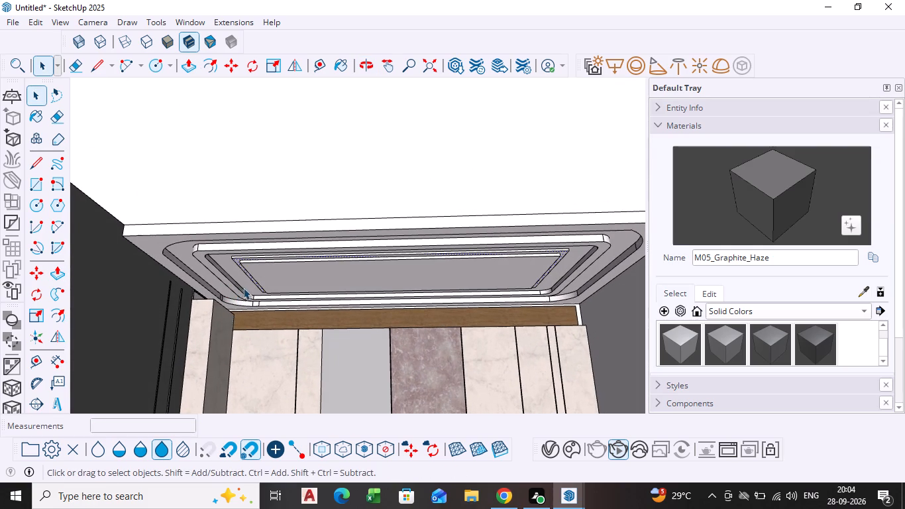
scroll(336, 285, "up", 4)
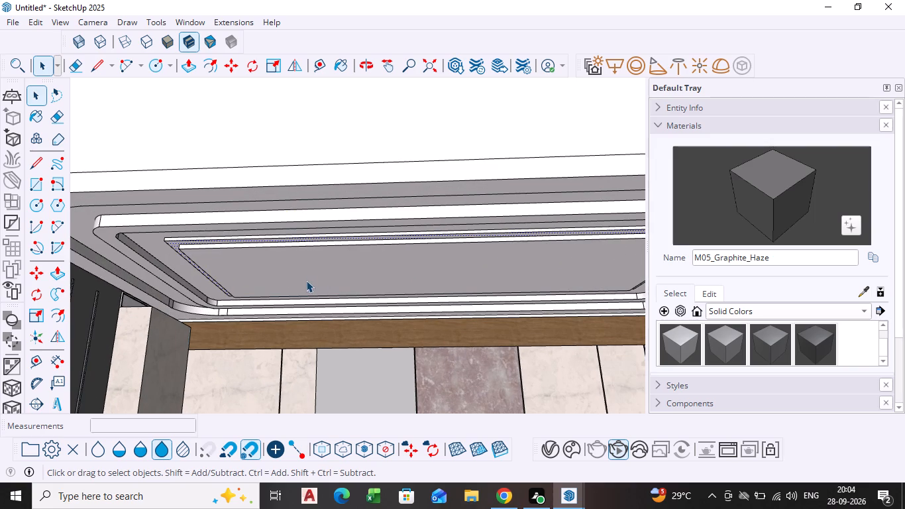
key("ctrl+z")
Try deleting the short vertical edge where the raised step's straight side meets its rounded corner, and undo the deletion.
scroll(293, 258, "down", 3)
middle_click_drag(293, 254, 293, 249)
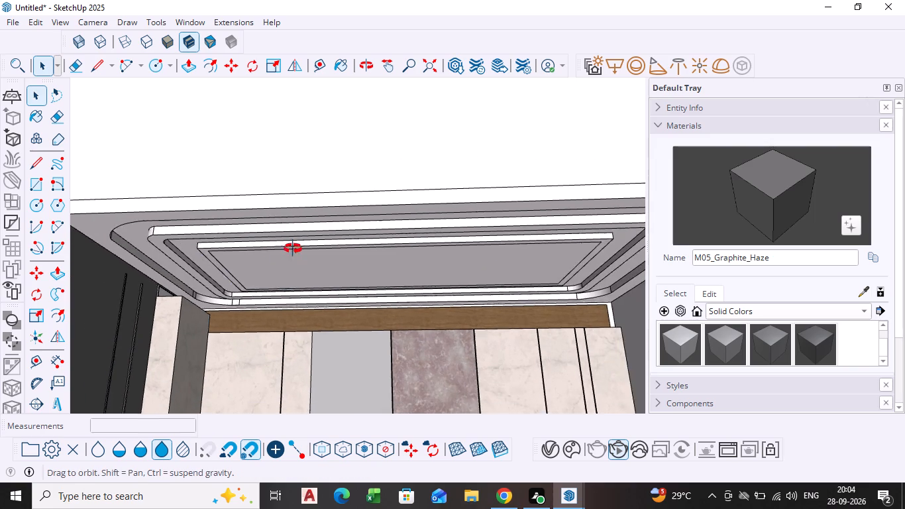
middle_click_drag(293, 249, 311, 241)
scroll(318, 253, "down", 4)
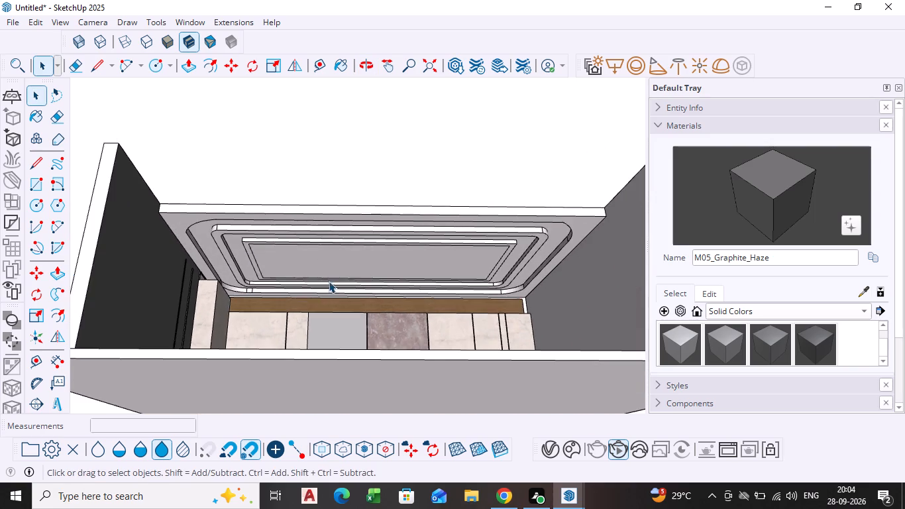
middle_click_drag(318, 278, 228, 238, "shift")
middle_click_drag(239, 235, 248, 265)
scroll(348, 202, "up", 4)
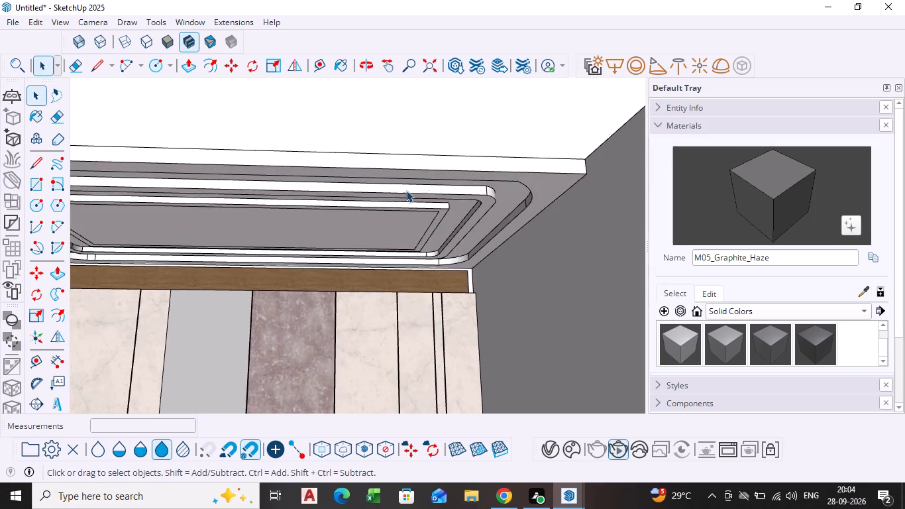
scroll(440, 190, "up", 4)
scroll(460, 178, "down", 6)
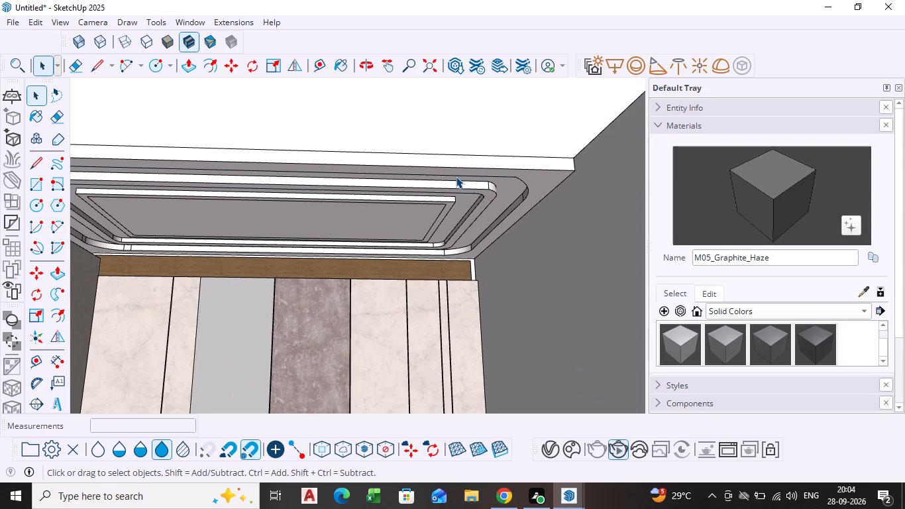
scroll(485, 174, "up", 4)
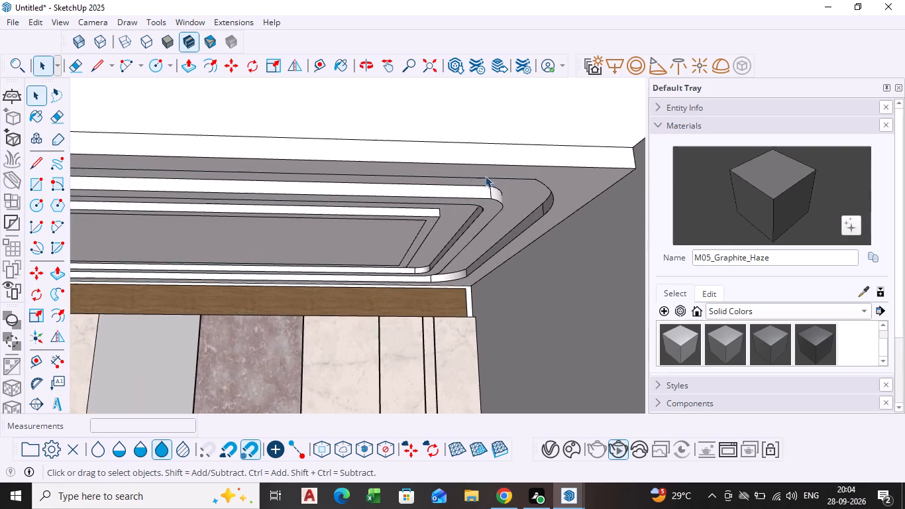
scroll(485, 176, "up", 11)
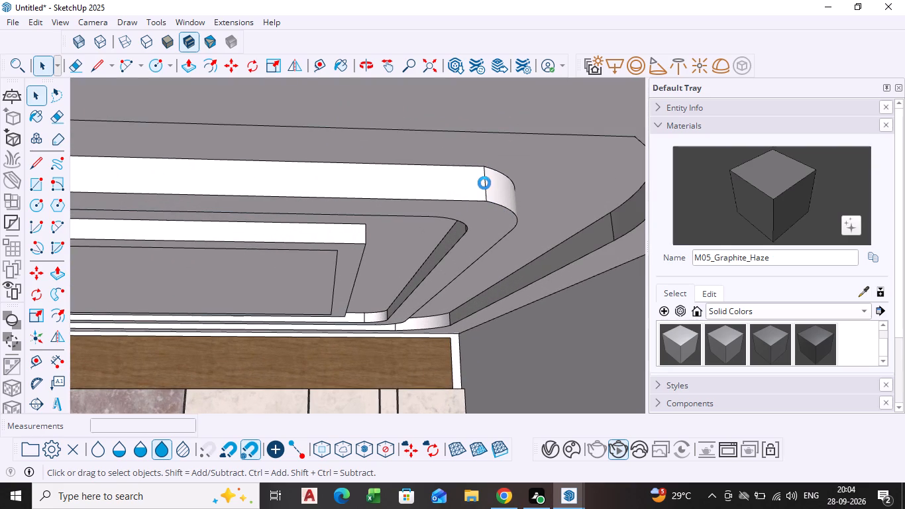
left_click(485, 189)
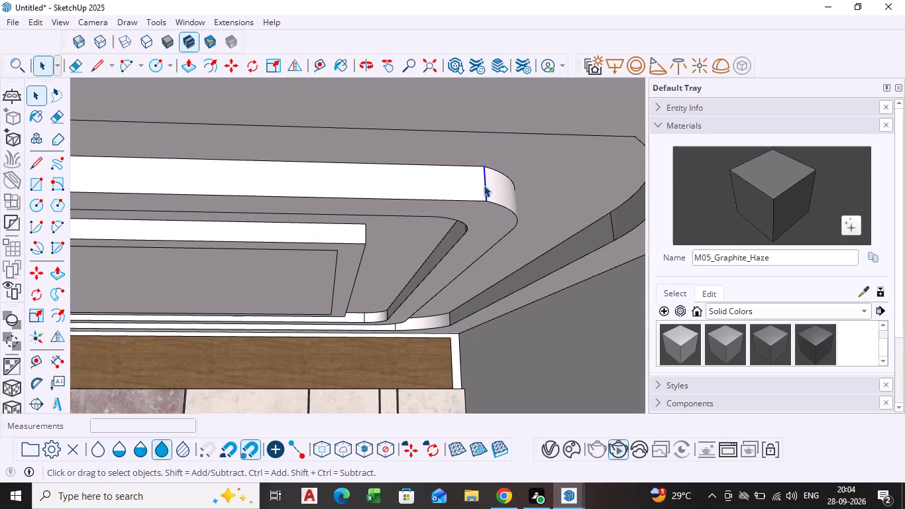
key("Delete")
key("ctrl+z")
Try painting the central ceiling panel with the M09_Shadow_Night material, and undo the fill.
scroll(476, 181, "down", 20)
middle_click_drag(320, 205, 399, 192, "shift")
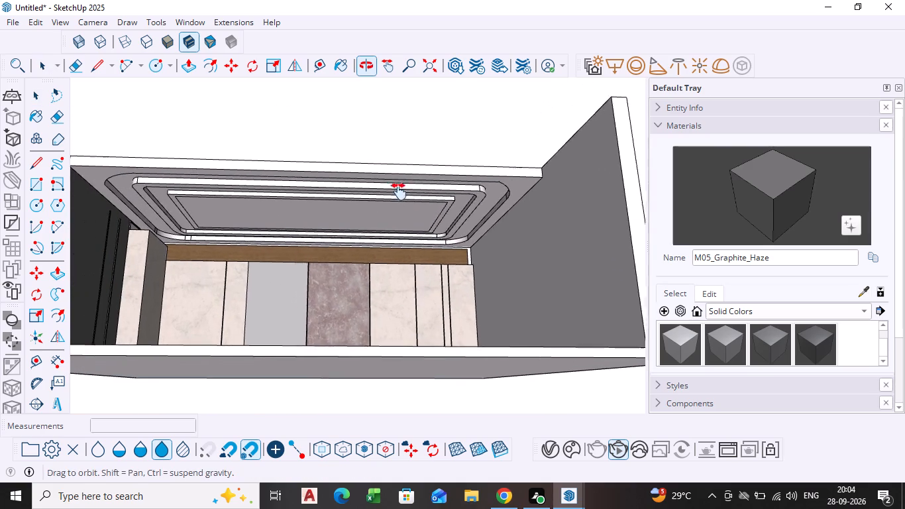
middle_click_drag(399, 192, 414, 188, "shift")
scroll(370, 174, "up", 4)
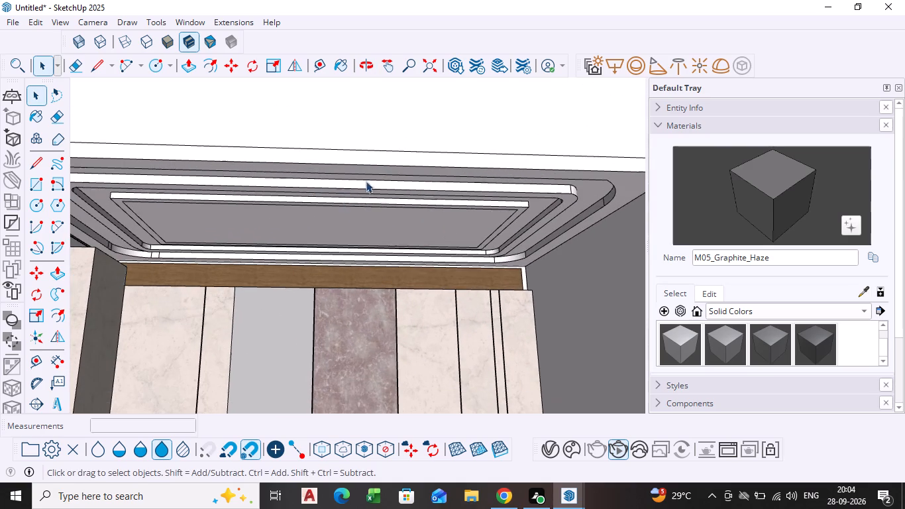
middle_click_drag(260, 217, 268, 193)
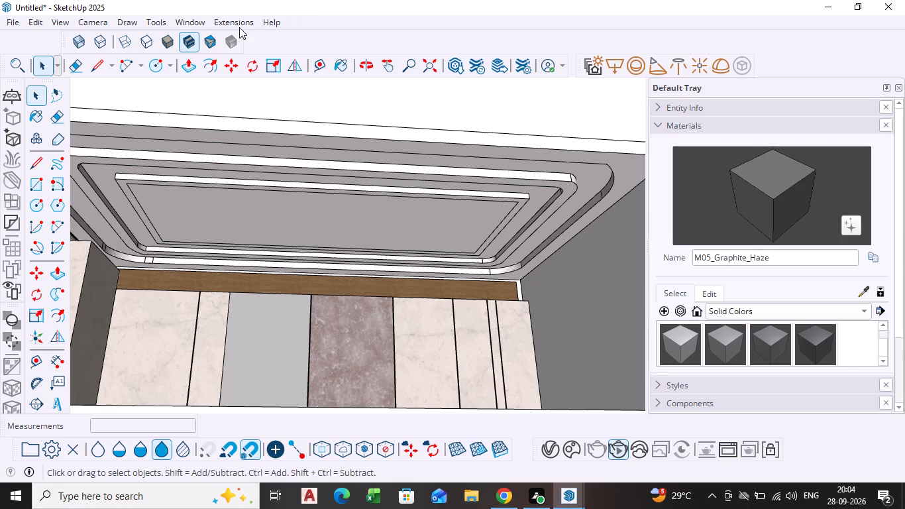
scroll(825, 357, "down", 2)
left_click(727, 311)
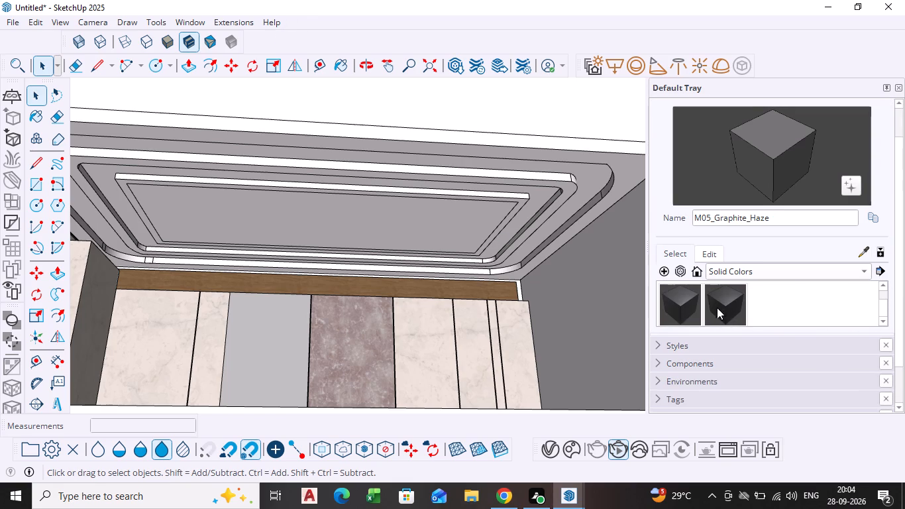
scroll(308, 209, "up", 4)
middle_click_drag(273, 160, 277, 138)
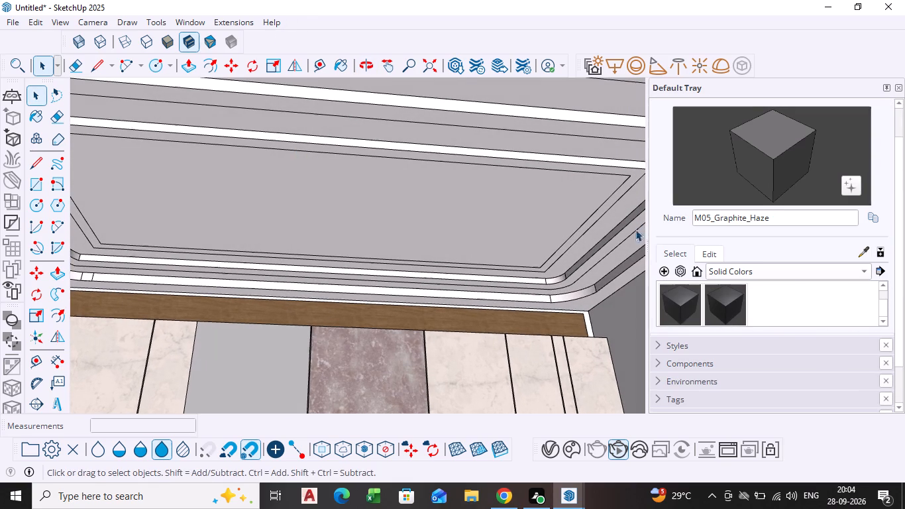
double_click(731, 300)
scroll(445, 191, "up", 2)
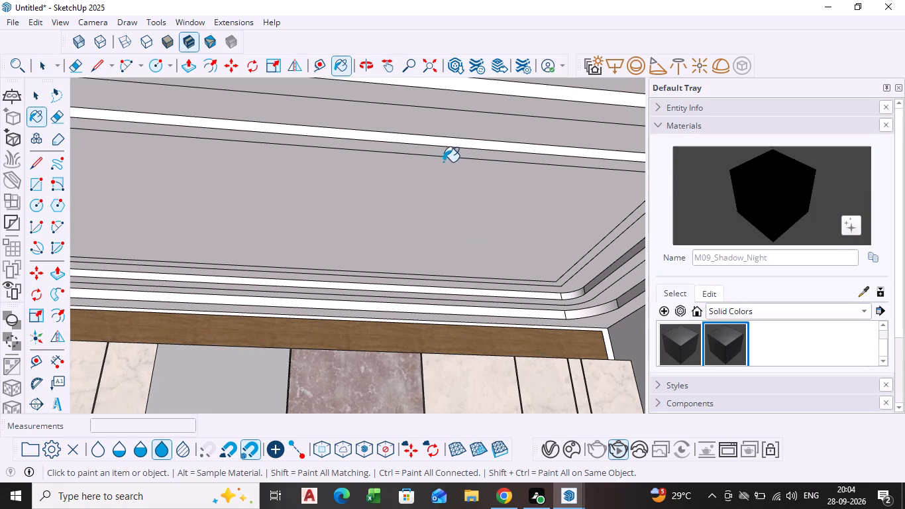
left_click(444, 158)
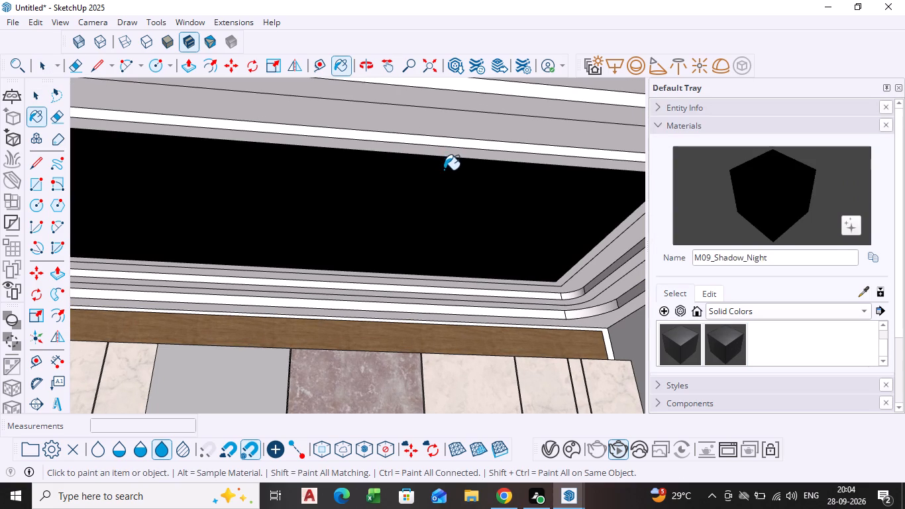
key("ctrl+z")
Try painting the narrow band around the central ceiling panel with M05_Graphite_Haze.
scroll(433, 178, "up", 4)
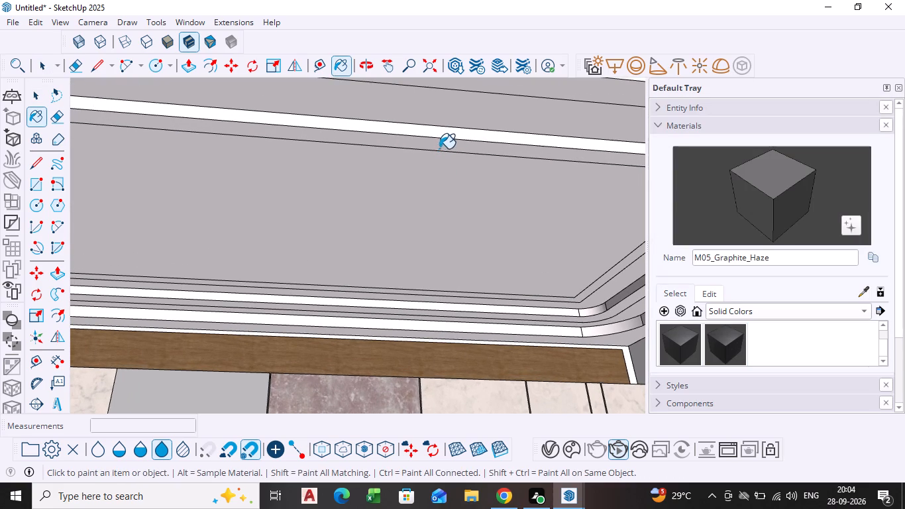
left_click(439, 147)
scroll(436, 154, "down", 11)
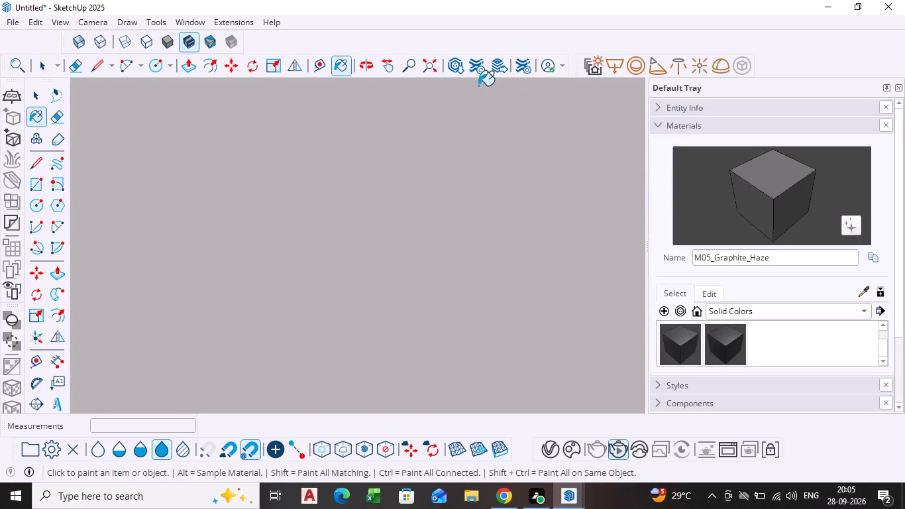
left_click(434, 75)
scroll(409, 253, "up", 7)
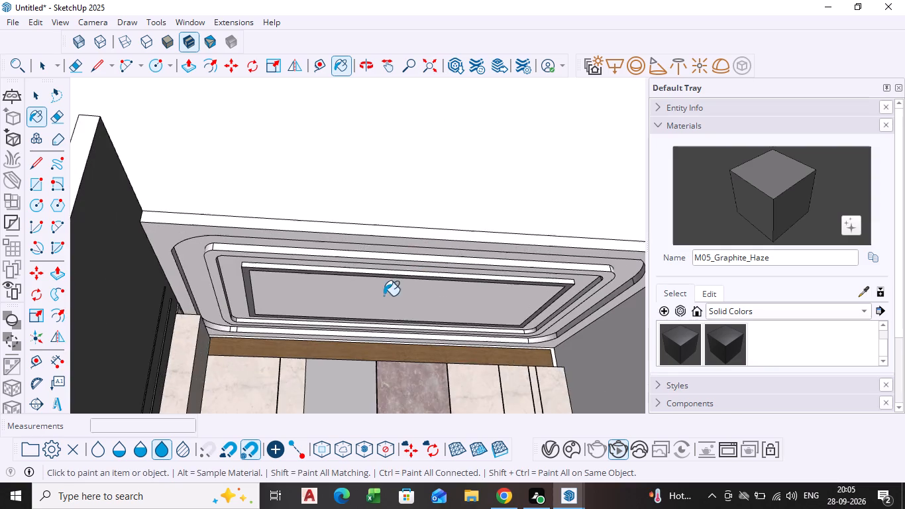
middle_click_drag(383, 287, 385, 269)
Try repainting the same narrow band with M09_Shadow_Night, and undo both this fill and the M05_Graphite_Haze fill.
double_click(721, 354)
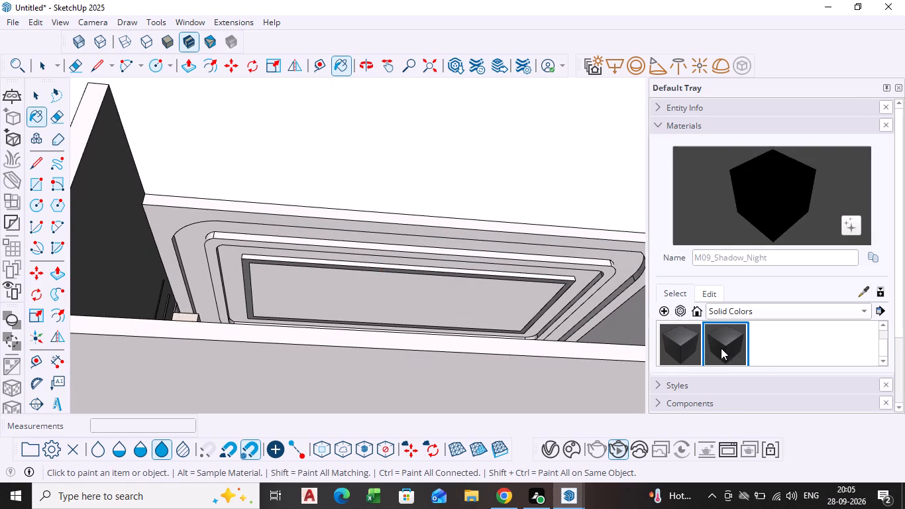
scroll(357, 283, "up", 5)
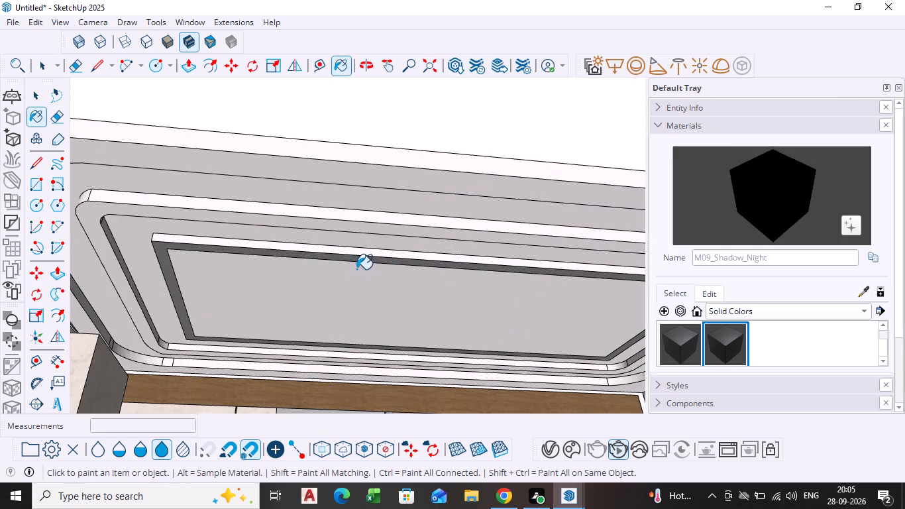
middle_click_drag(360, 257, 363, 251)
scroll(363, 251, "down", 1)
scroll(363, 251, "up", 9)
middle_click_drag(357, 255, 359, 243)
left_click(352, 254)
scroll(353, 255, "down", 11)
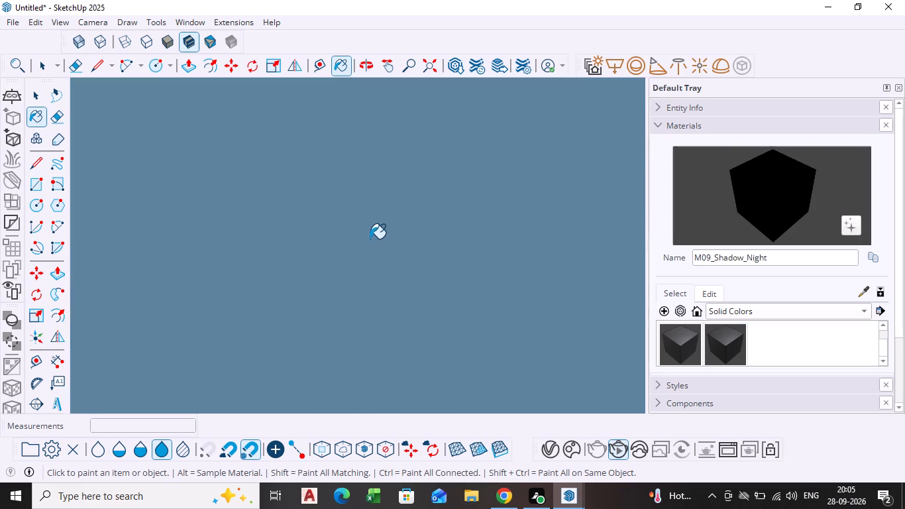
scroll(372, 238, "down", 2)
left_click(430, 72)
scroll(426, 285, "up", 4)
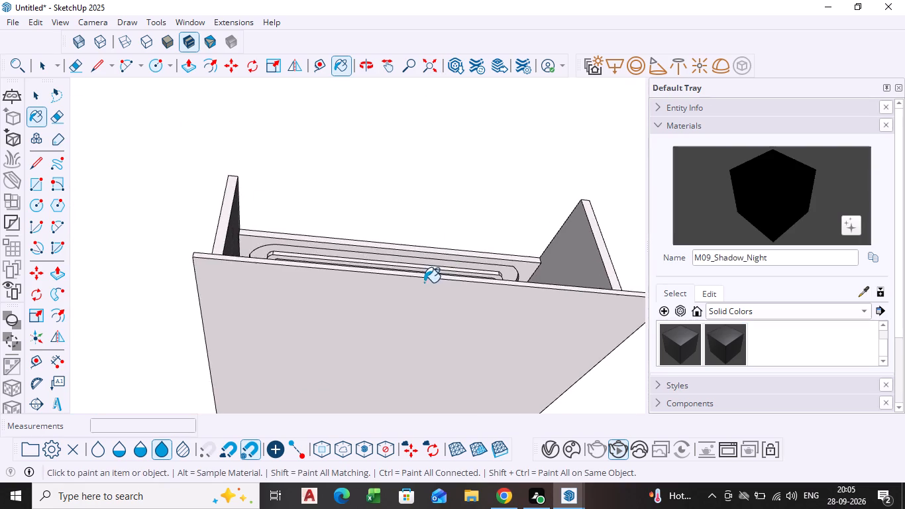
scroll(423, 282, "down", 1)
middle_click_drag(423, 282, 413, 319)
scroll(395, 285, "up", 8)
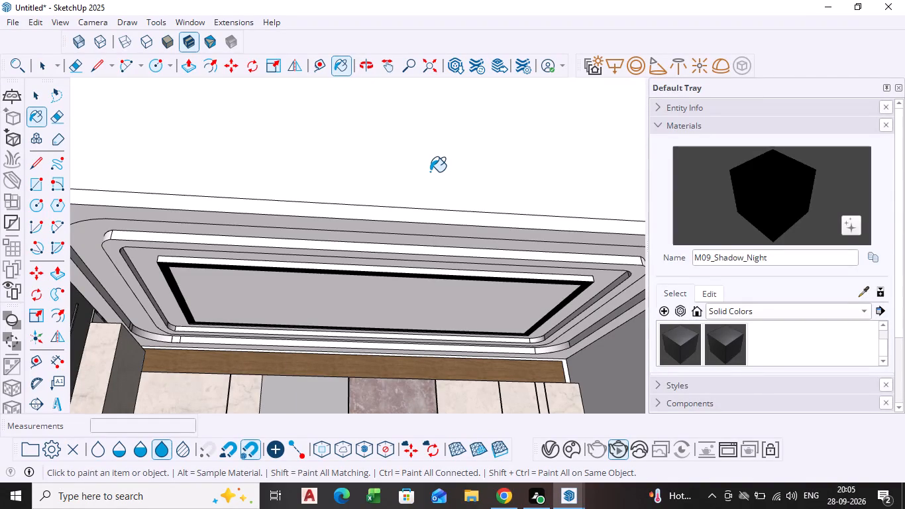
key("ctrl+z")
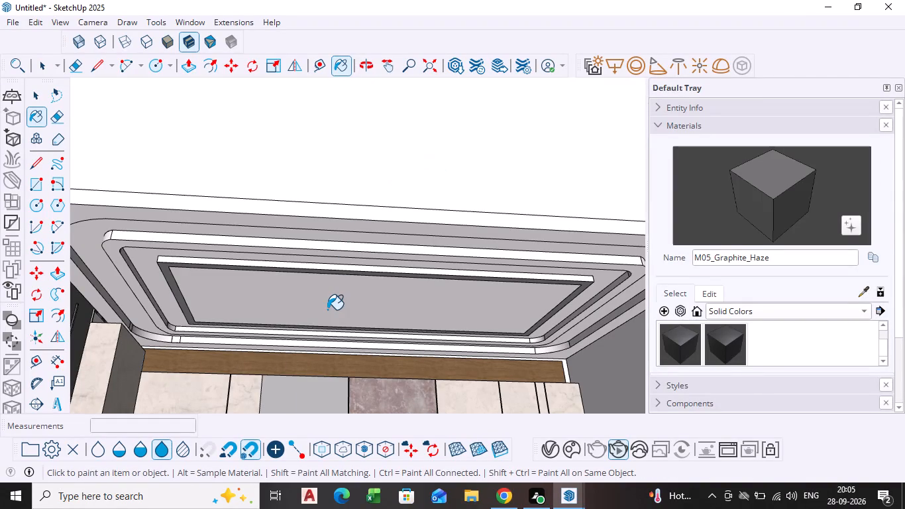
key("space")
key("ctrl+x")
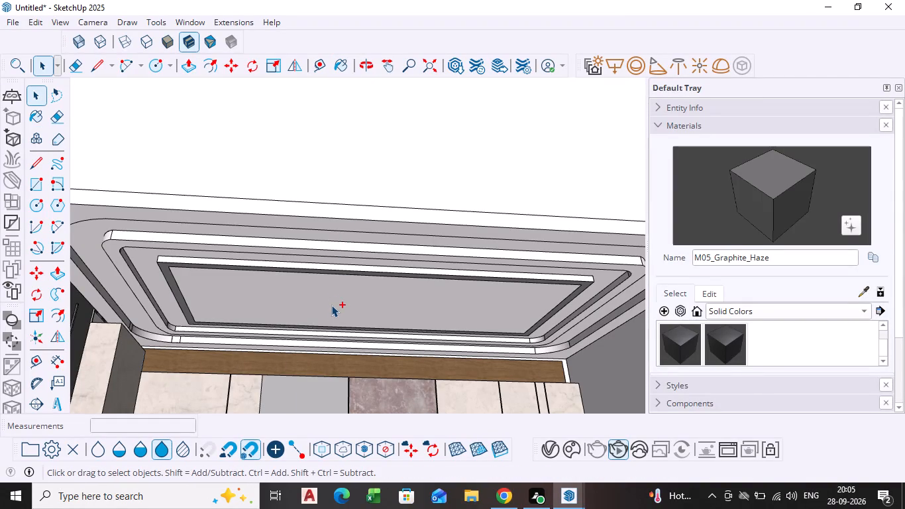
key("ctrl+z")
Pull the narrow band around the central ceiling panel downward about 1 1/2" to form a projecting frame.
scroll(239, 320, "up", 1)
middle_click(238, 310)
scroll(193, 300, "up", 2)
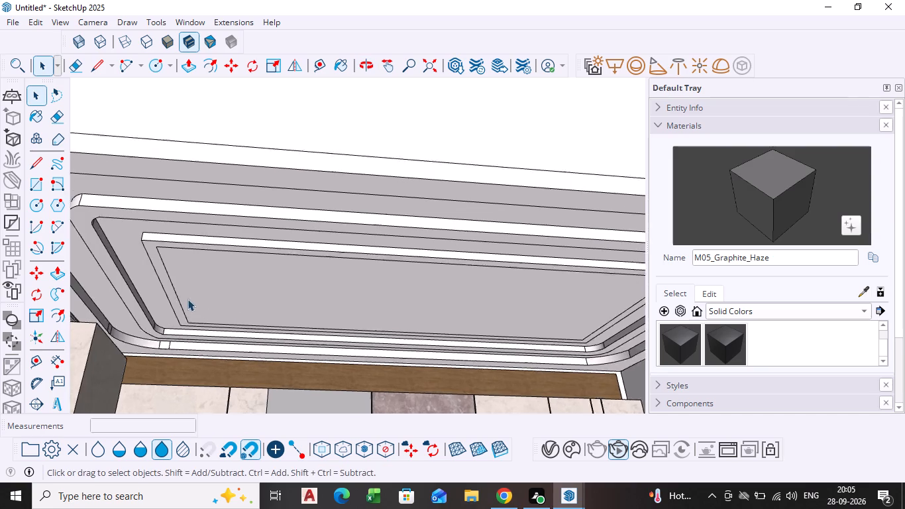
scroll(187, 299, "up", 7)
left_click(164, 294)
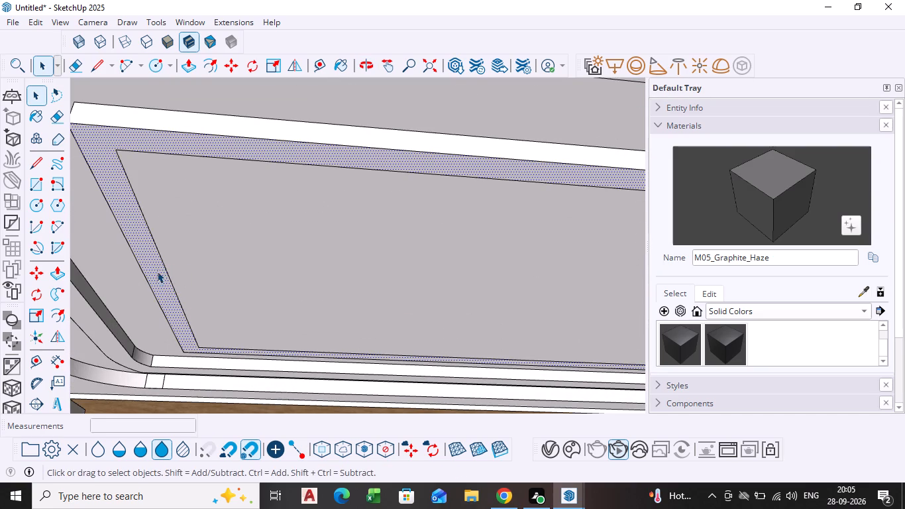
key("p")
left_click(154, 271)
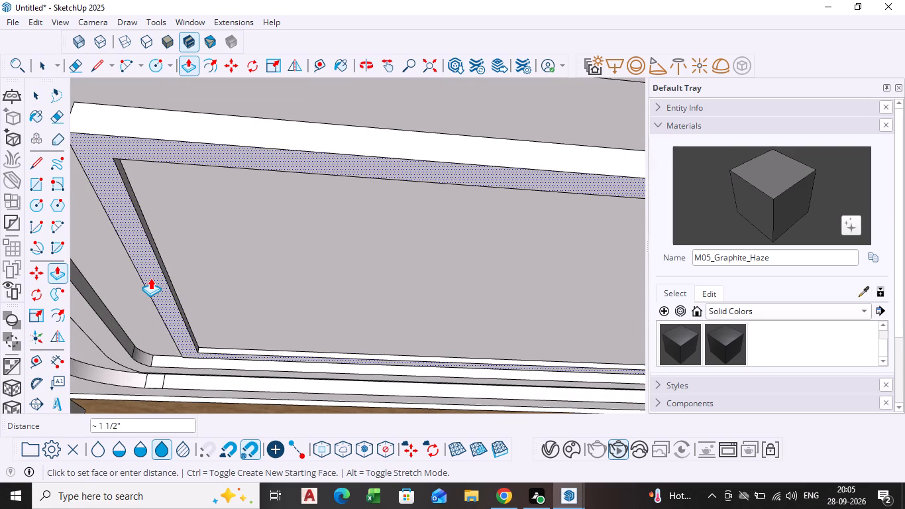
left_click(150, 278)
key("space")
Paint the underside of the projecting frame around the central panel with M09_Shadow_Night.
scroll(191, 292, "down", 5)
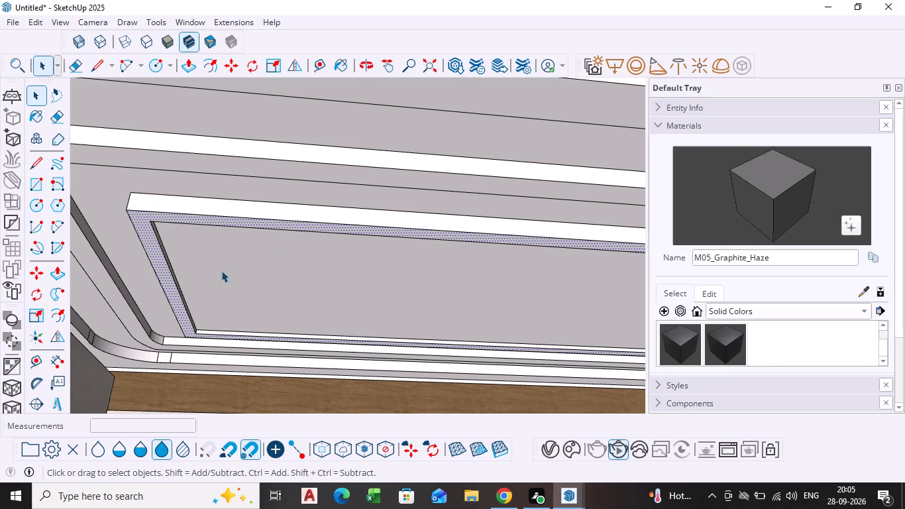
left_click(723, 347)
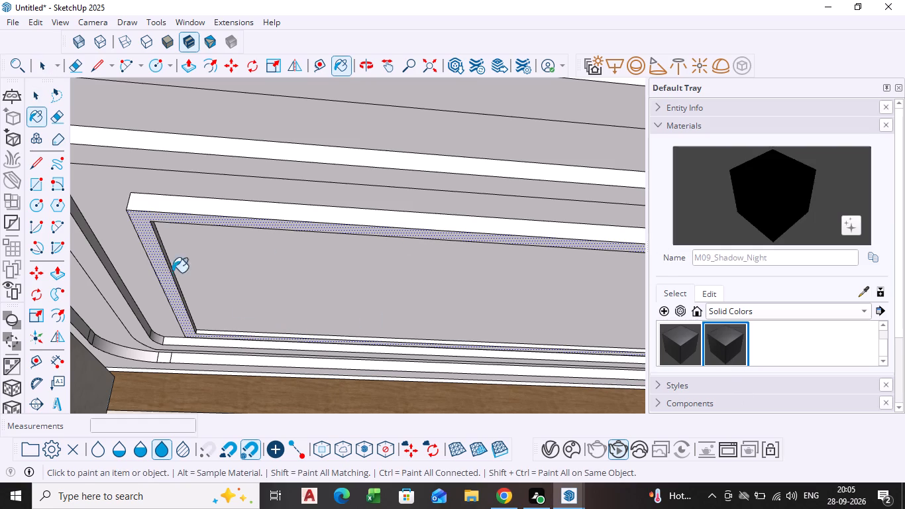
scroll(133, 221, "up", 3)
left_click(164, 273)
scroll(239, 274, "down", 5)
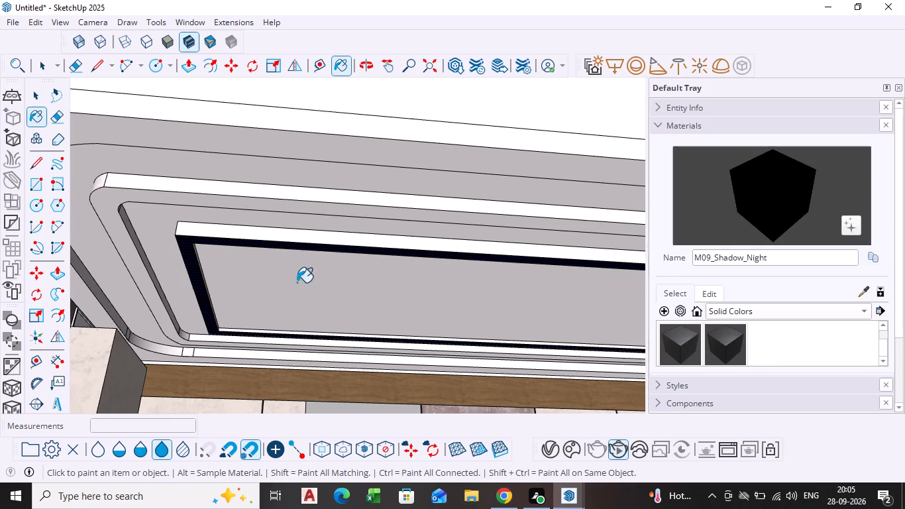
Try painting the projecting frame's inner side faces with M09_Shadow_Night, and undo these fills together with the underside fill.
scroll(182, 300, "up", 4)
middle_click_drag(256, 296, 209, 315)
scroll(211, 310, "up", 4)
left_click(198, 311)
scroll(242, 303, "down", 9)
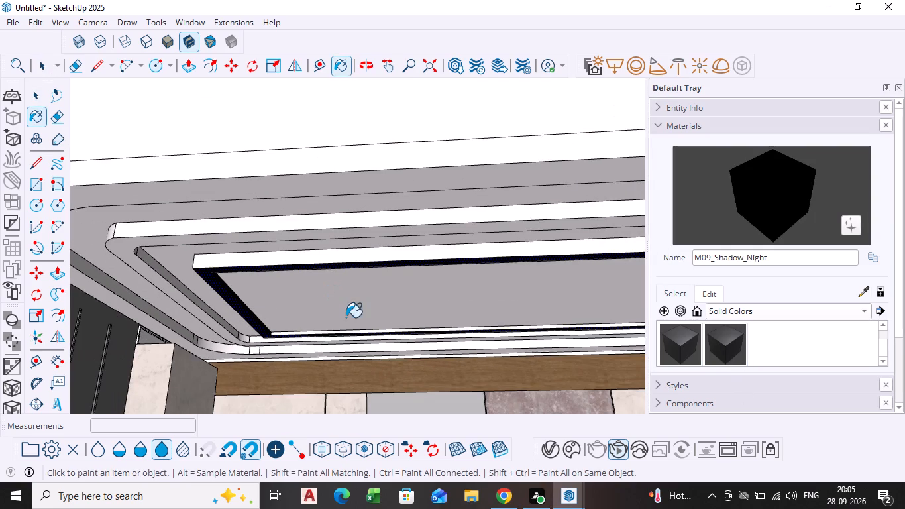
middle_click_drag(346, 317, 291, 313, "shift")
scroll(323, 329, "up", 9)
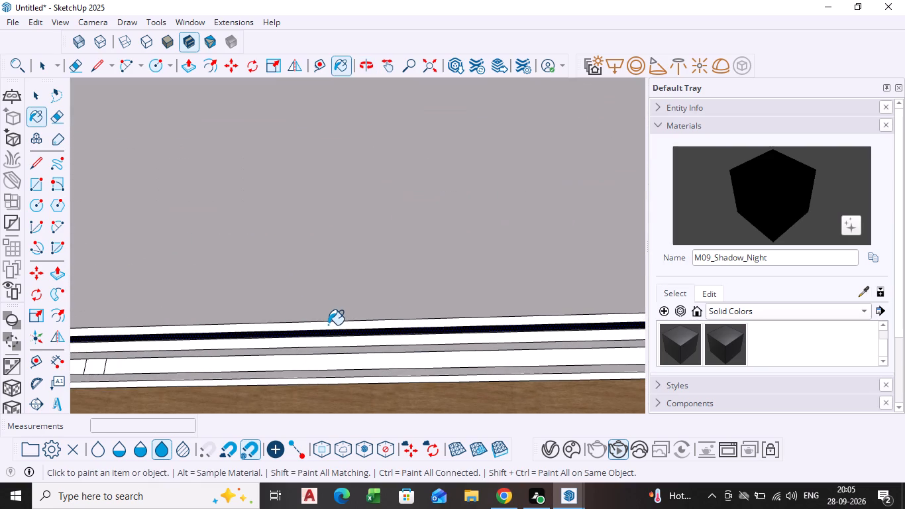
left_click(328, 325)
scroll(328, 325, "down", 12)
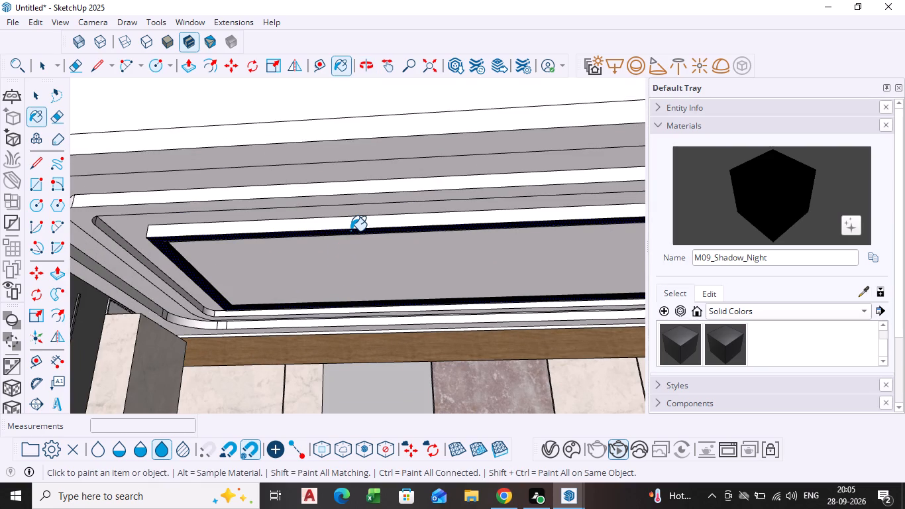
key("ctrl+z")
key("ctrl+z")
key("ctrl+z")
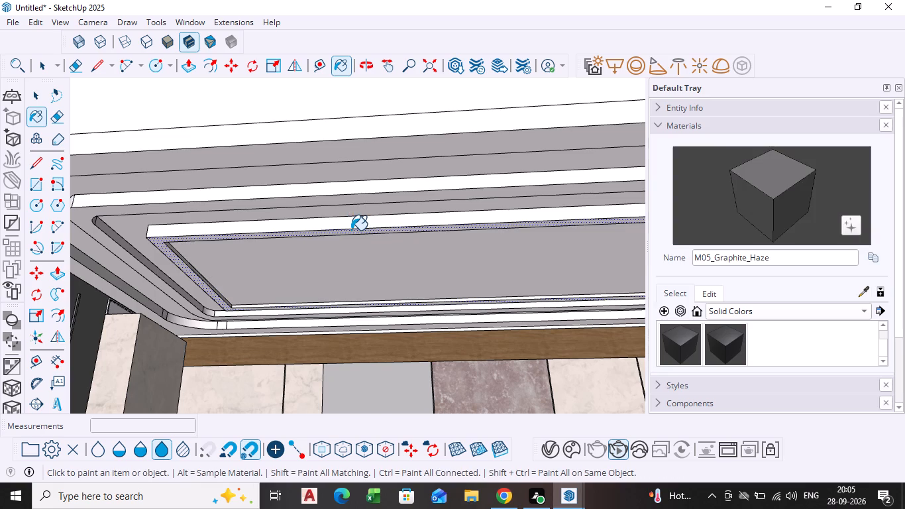
Push the narrow frame around the central ceiling panel upward about 6 9/16" to form a recessed groove.
key("space")
scroll(174, 303, "up", 3)
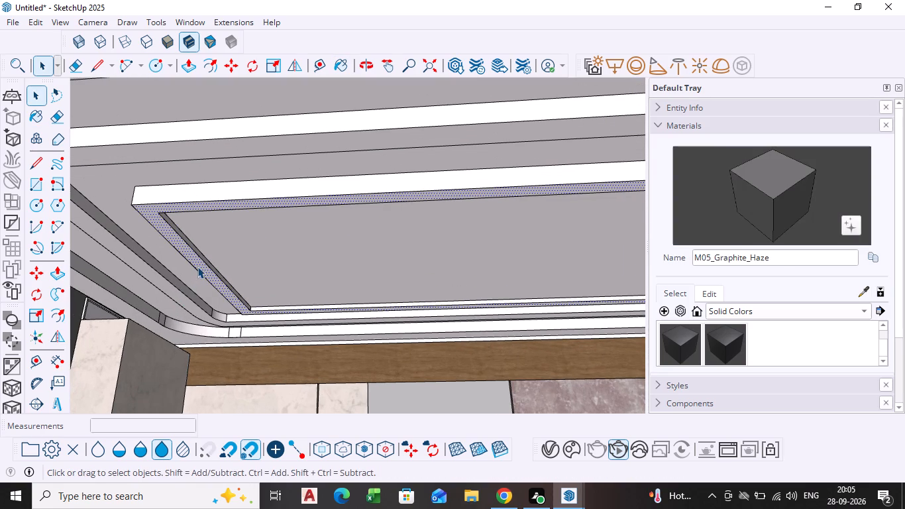
left_click(197, 266)
left_click(201, 266)
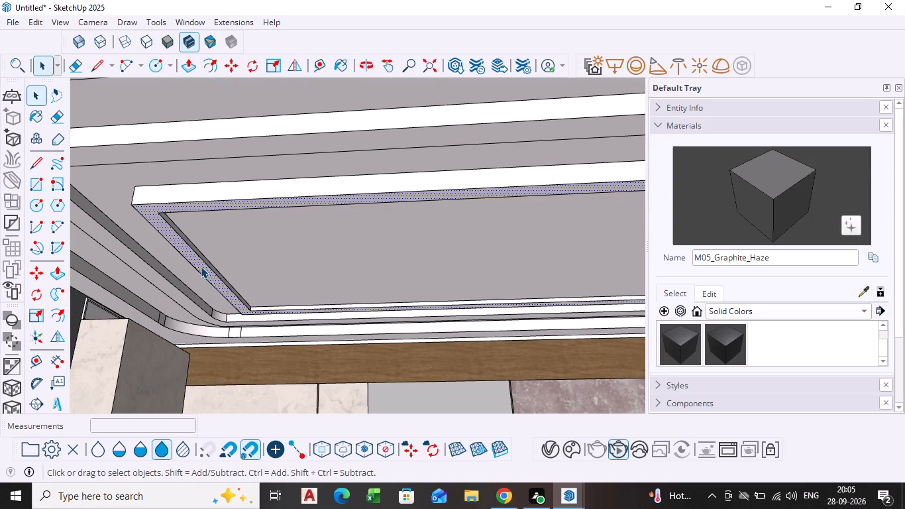
key("p")
left_click(201, 266)
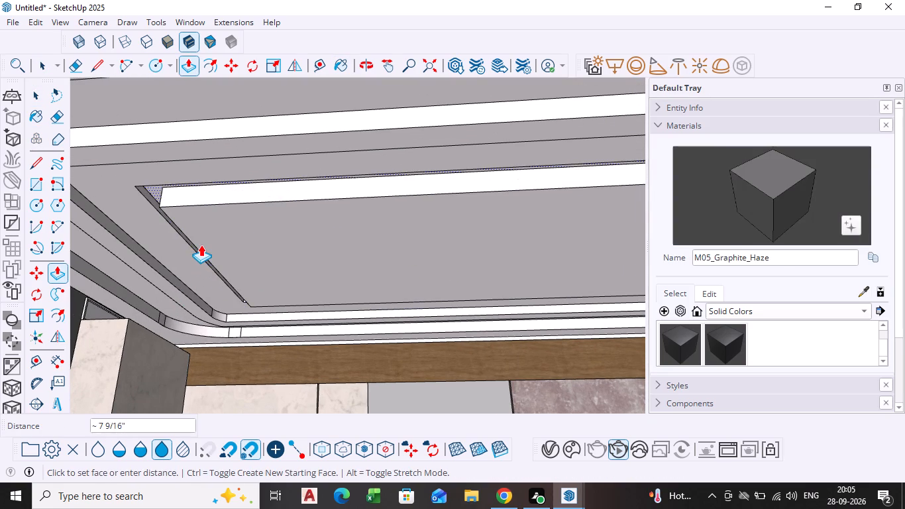
middle_click_drag(198, 251, 276, 261)
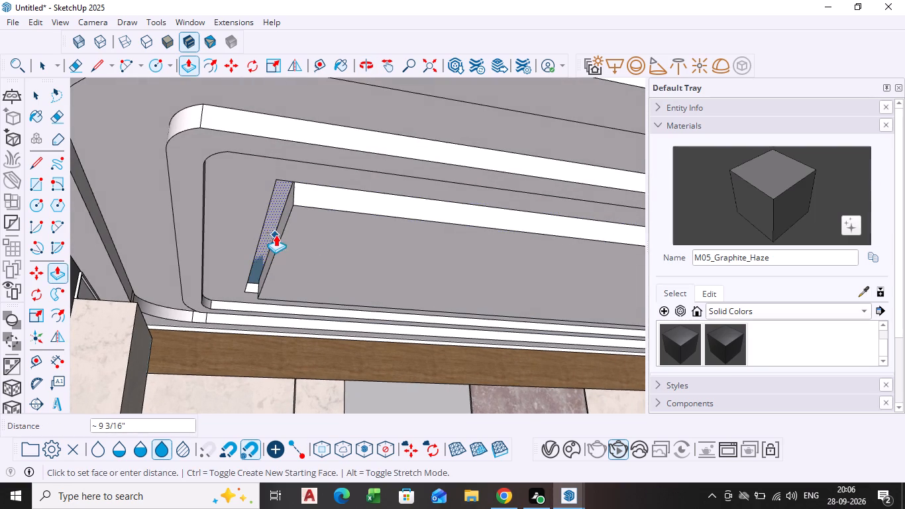
scroll(280, 245, "up", 4)
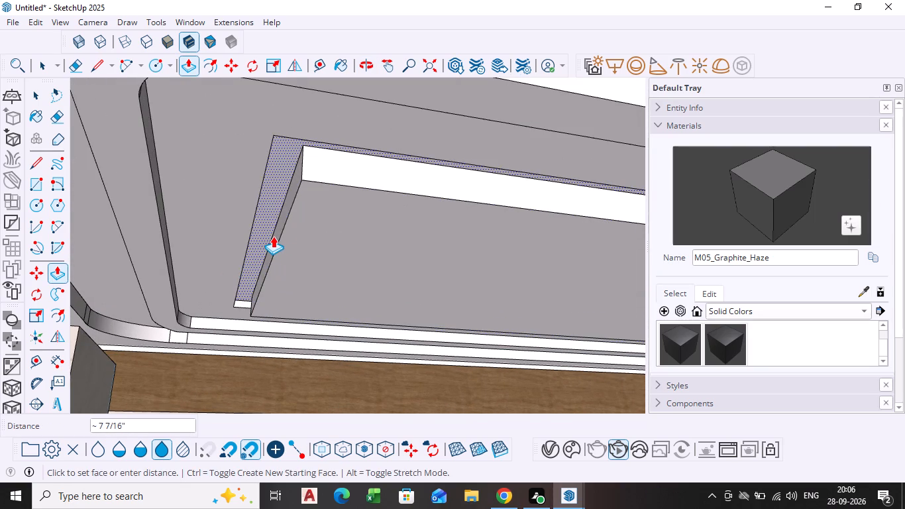
scroll(273, 236, "up", 5)
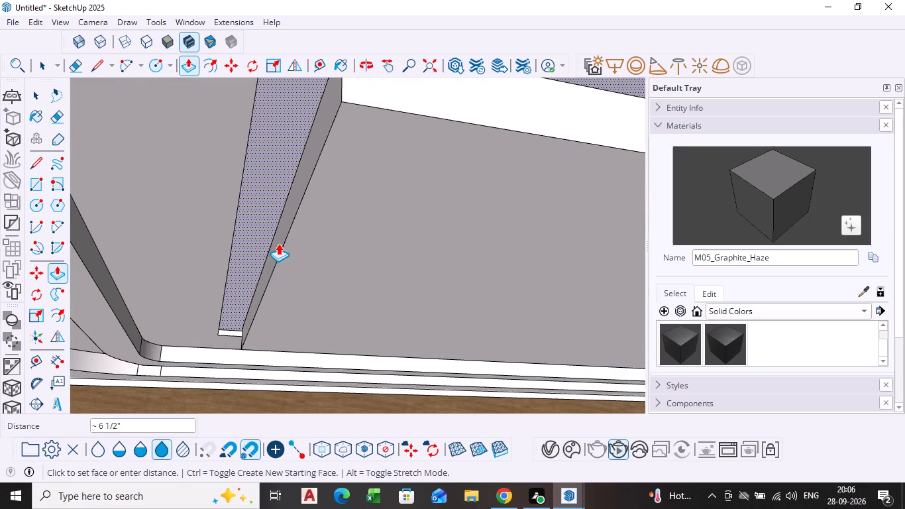
scroll(278, 237, "up", 5)
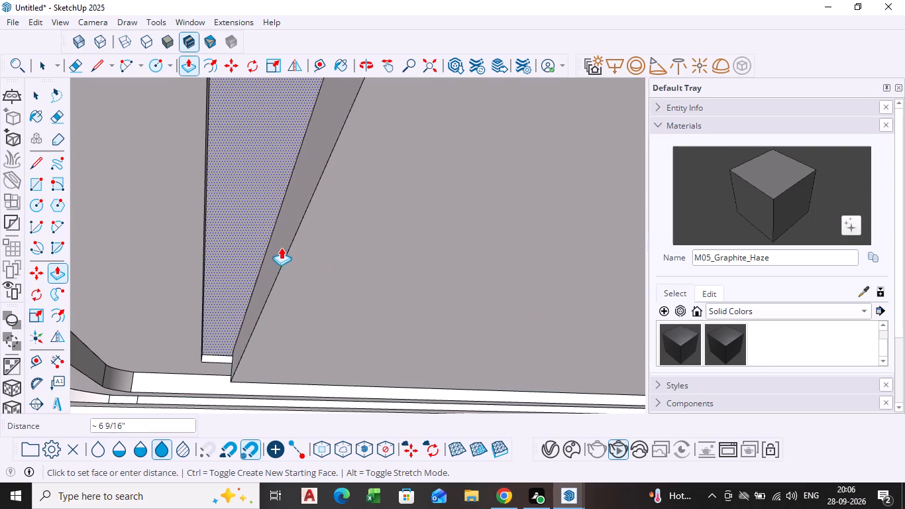
left_click(282, 249)
key("space")
Paint the recessed top face of the groove around the central panel with M09_Shadow_Night.
scroll(290, 259, "down", 11)
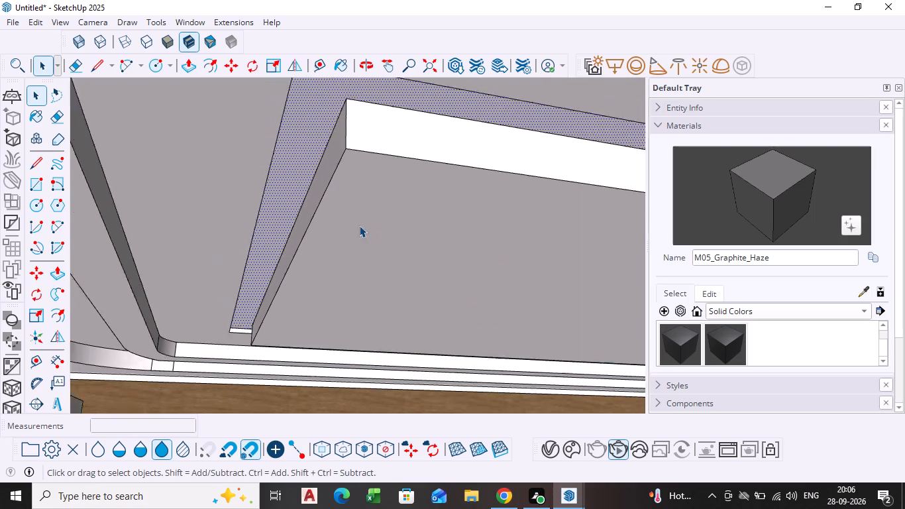
scroll(359, 225, "down", 3)
scroll(559, 262, "down", 1)
middle_click_drag(559, 263, 521, 260)
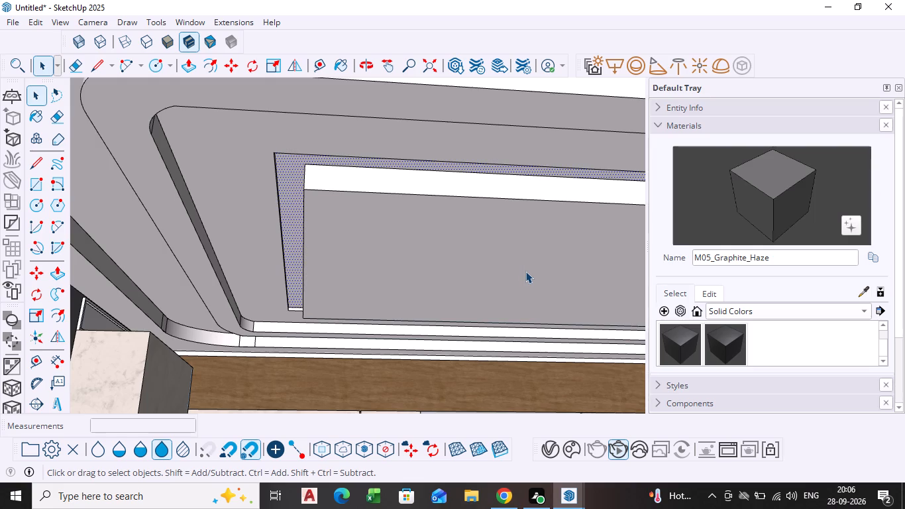
scroll(525, 271, "down", 4)
middle_click_drag(513, 275, 394, 268, "shift")
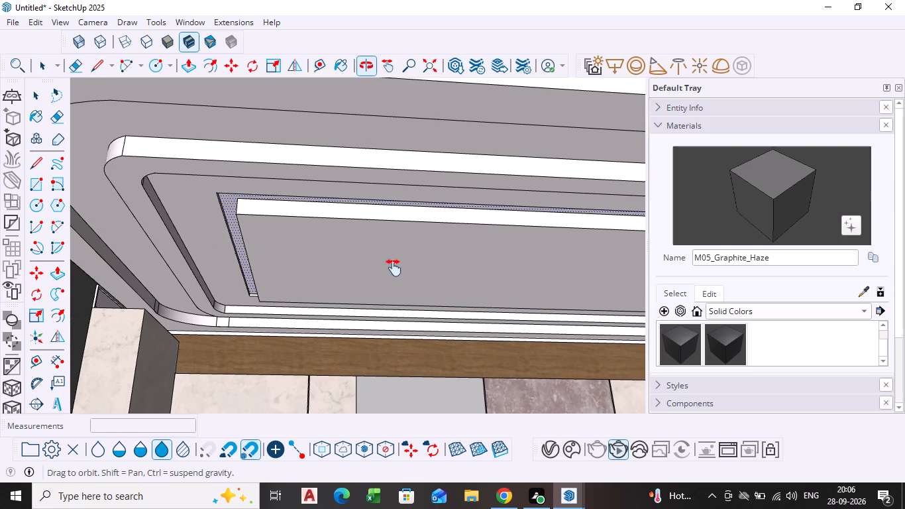
middle_click_drag(394, 268, 401, 229, "shift")
left_click_drag(731, 349, 723, 346)
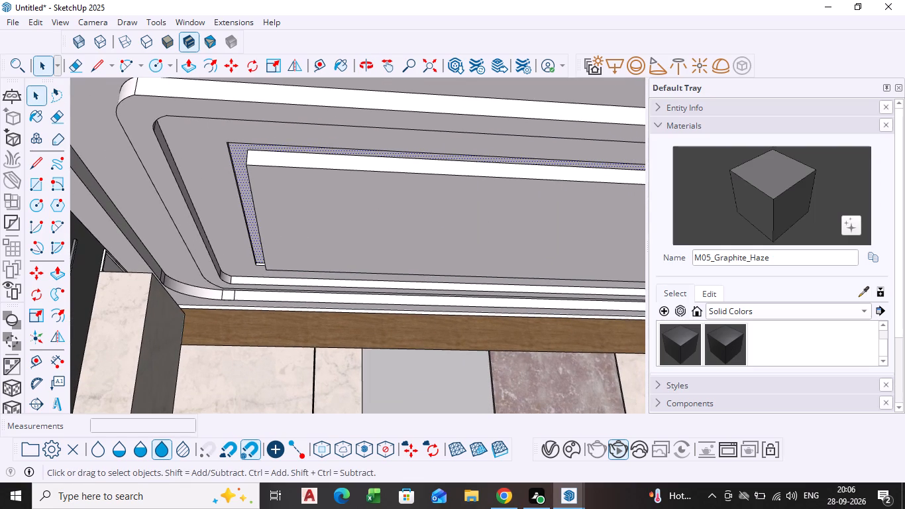
scroll(283, 237, "up", 2)
left_click(731, 339)
scroll(263, 233, "up", 2)
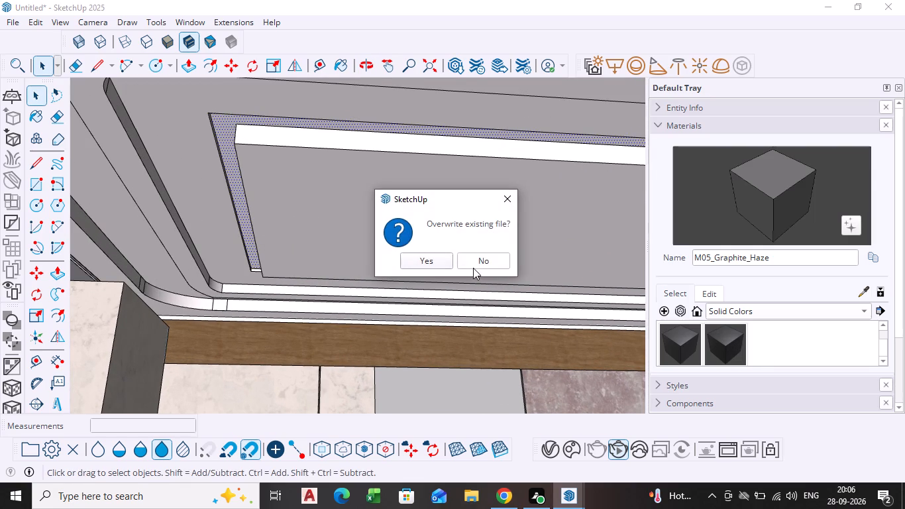
left_click(438, 264)
scroll(246, 269, "up", 1)
middle_click_drag(246, 268, 304, 261)
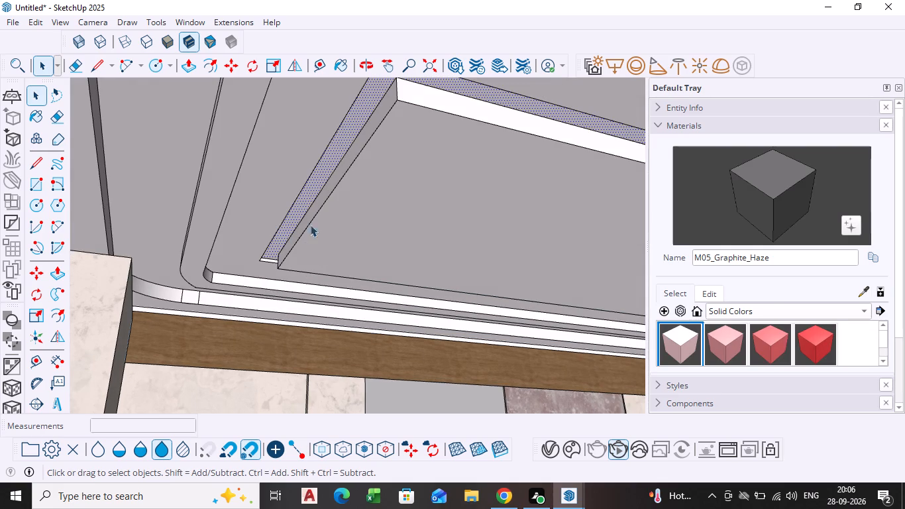
scroll(752, 314, "down", 5)
scroll(748, 315, "down", 17)
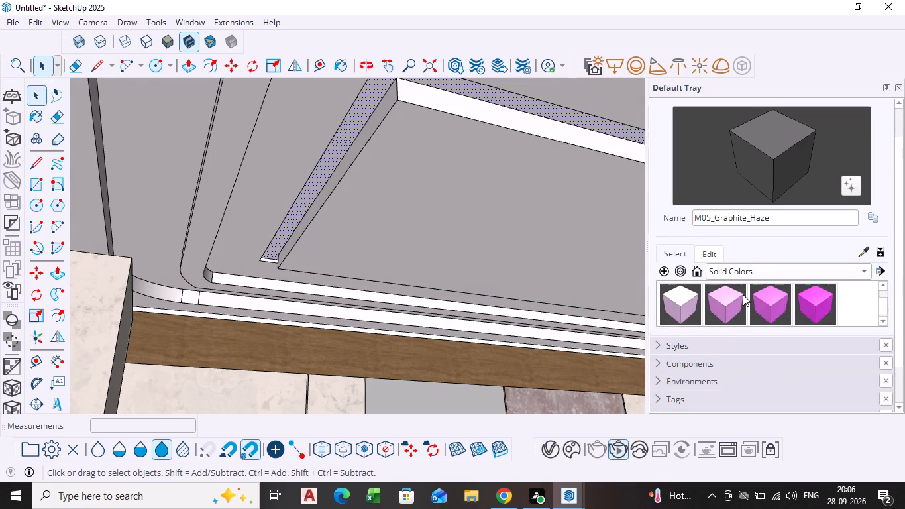
scroll(743, 294, "down", 12)
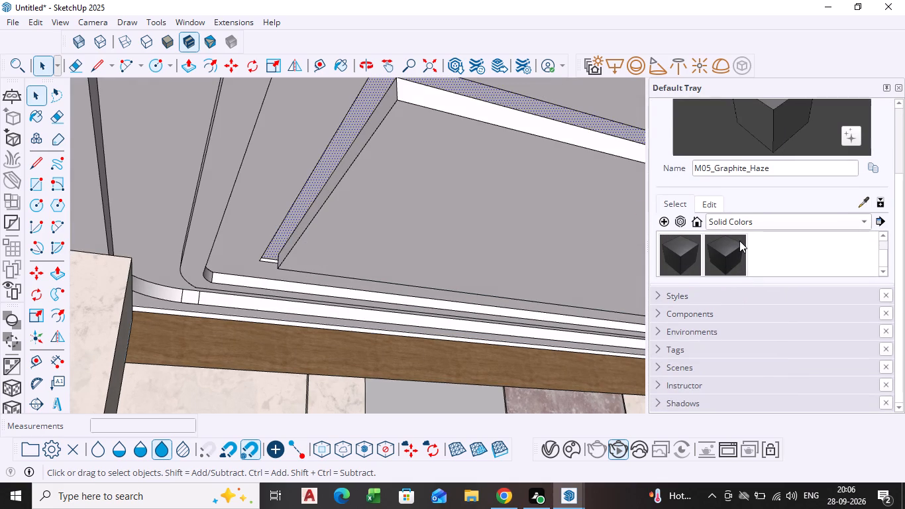
left_click(711, 261)
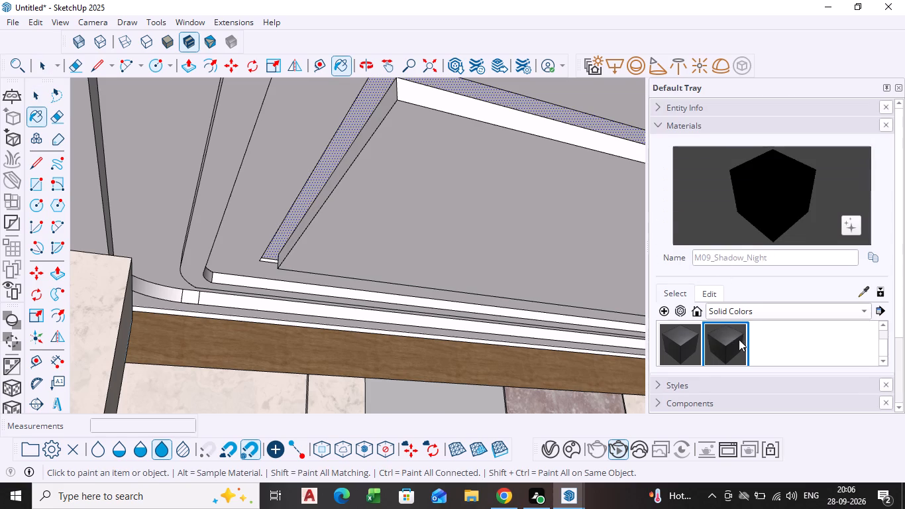
left_click_drag(736, 344, 727, 341)
scroll(357, 247, "up", 4)
left_click(290, 177)
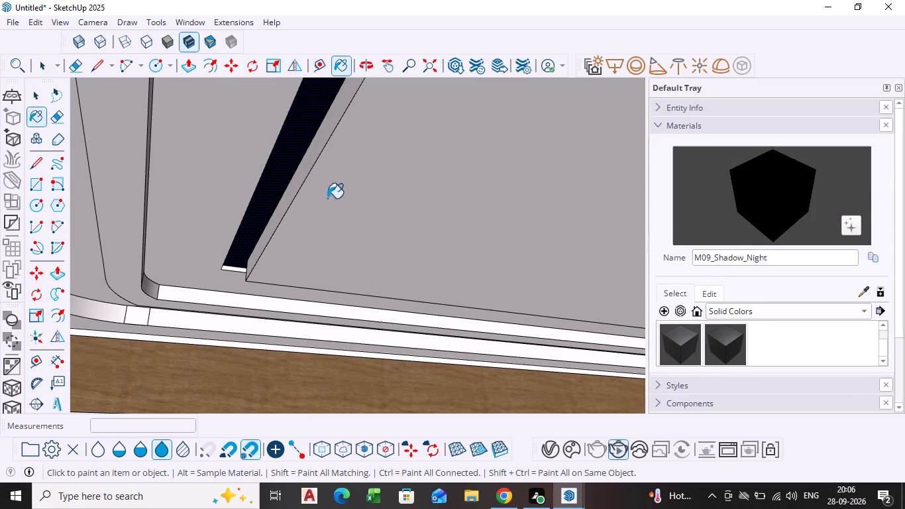
Paint the groove's outer side walls with M09_Shadow_Night, at one short end and along the adjoining long side.
scroll(334, 203, "down", 6)
scroll(405, 229, "down", 5)
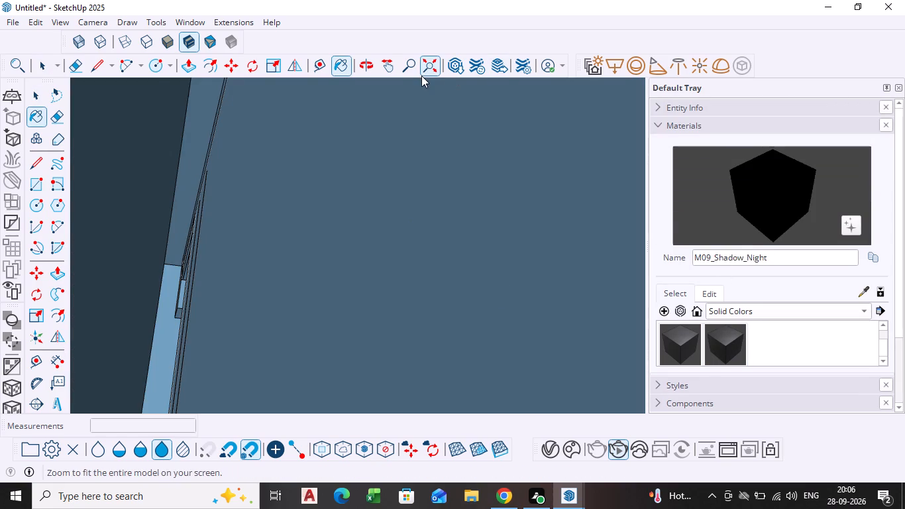
left_click(435, 70)
middle_click_drag(374, 296, 335, 304)
scroll(297, 281, "up", 10)
middle_click_drag(280, 294, 248, 254)
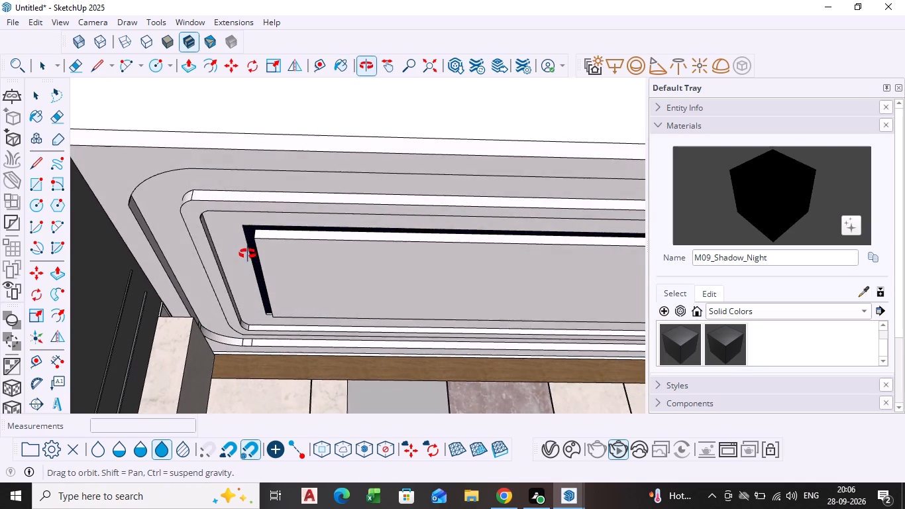
middle_click_drag(248, 254, 247, 262)
scroll(295, 284, "up", 3)
scroll(260, 331, "up", 2)
middle_click_drag(260, 329, 274, 311)
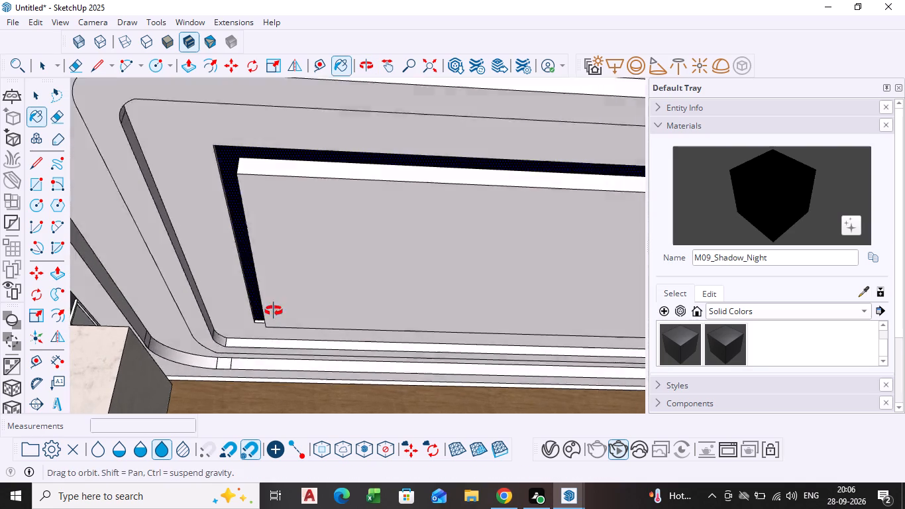
middle_click_drag(274, 311, 305, 319)
middle_click_drag(278, 235, 211, 271)
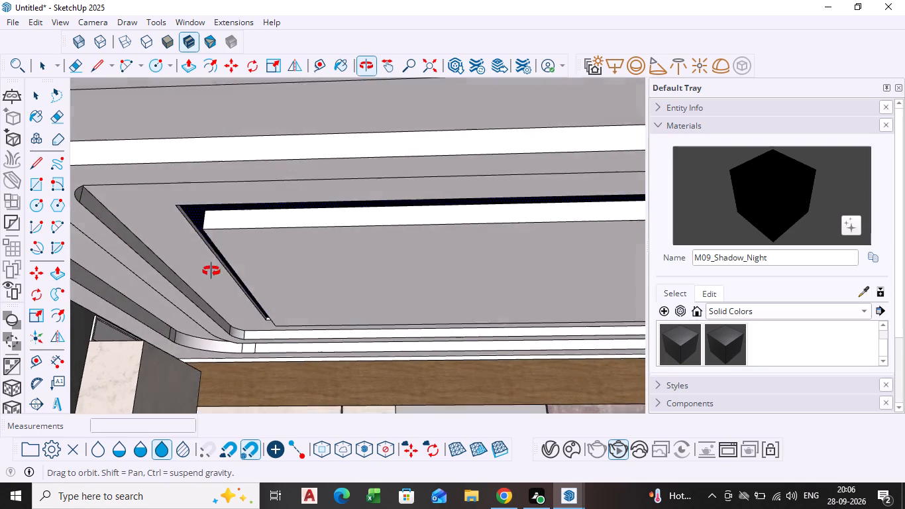
middle_click_drag(211, 271, 209, 271)
scroll(193, 259, "up", 13)
left_click(170, 197)
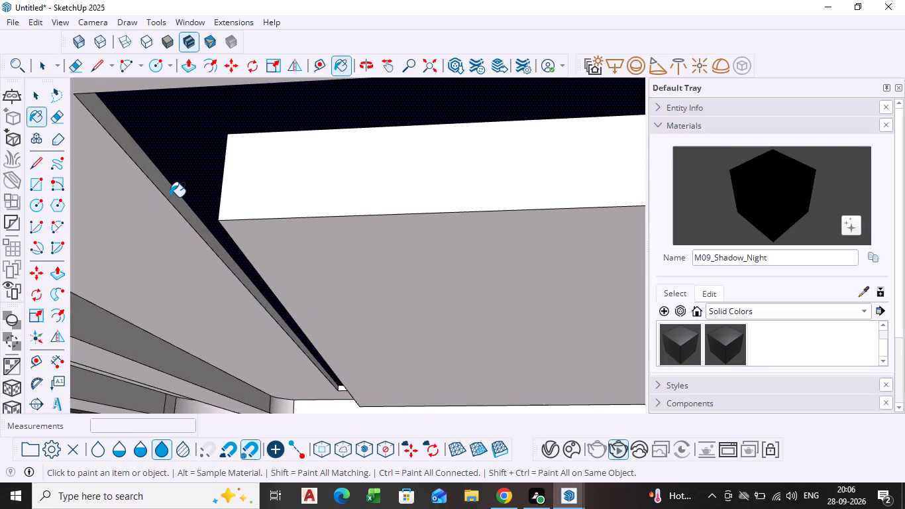
middle_click_drag(329, 402, 373, 386)
scroll(356, 376, "up", 2)
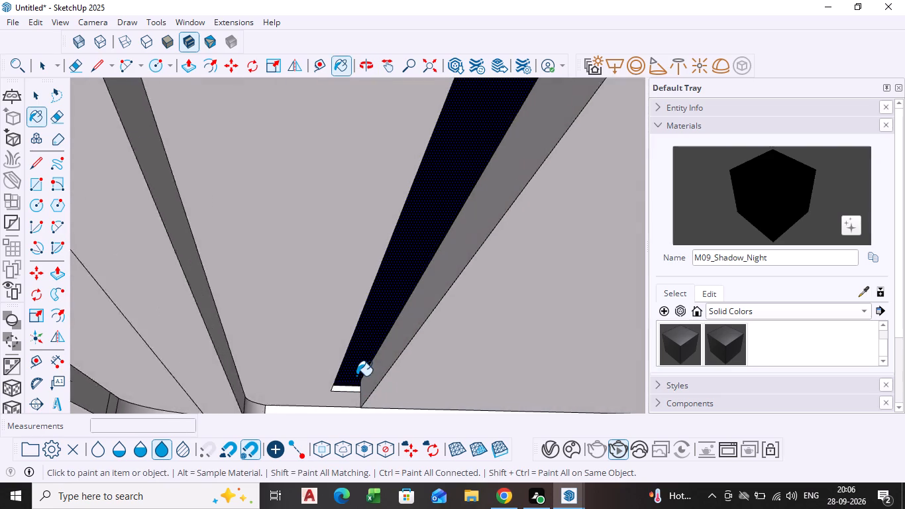
scroll(356, 376, "up", 7)
left_click(339, 394)
scroll(346, 393, "down", 7)
scroll(403, 346, "down", 5)
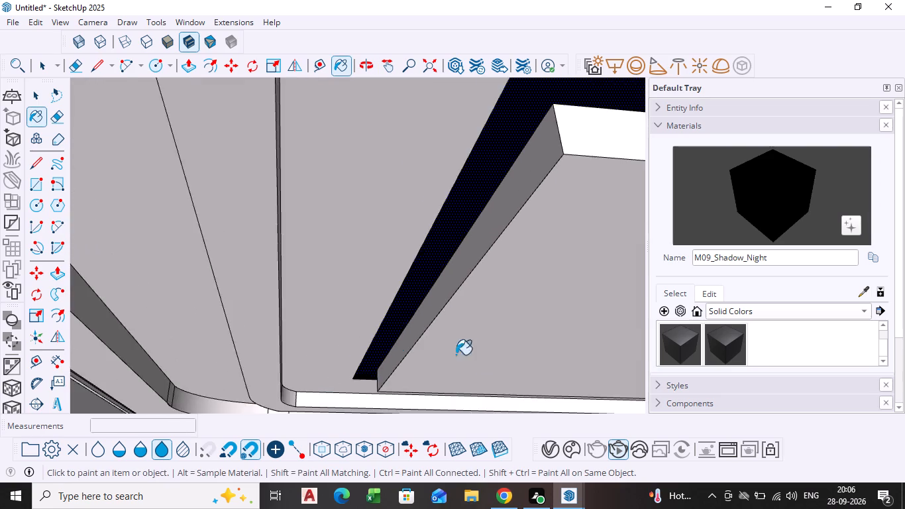
scroll(456, 355, "down", 7)
Paint the central panel's long side face inside the groove with M09_Shadow_Night.
middle_click_drag(555, 363, 170, 290, "shift")
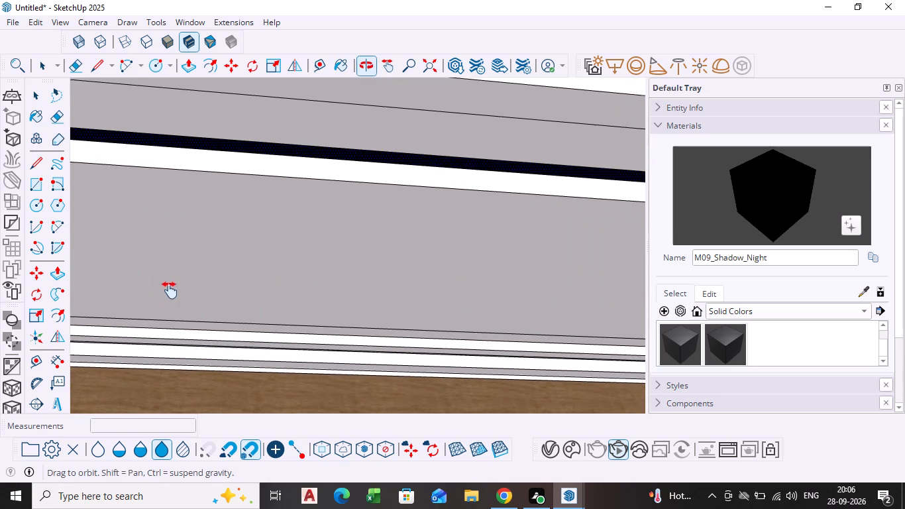
middle_click_drag(170, 290, 105, 290, "shift")
scroll(527, 288, "down", 5)
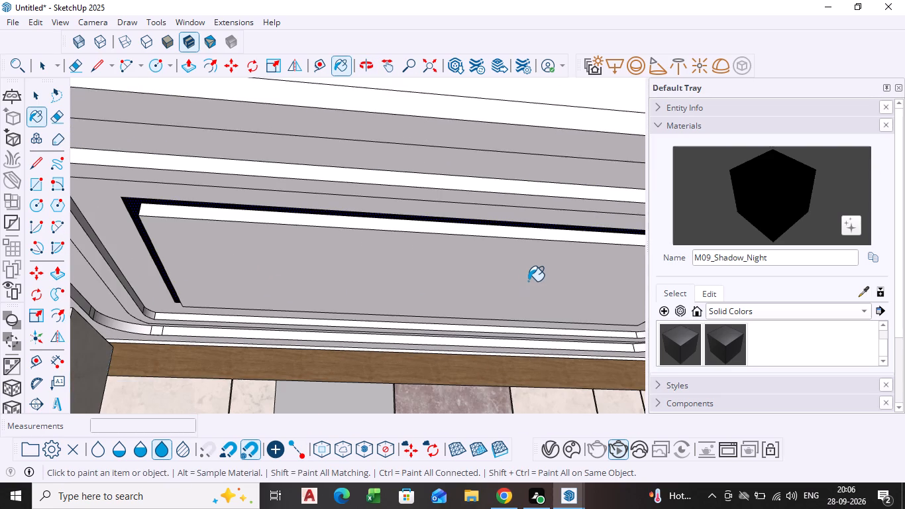
scroll(488, 230, "up", 3)
left_click(485, 229)
scroll(461, 245, "down", 10)
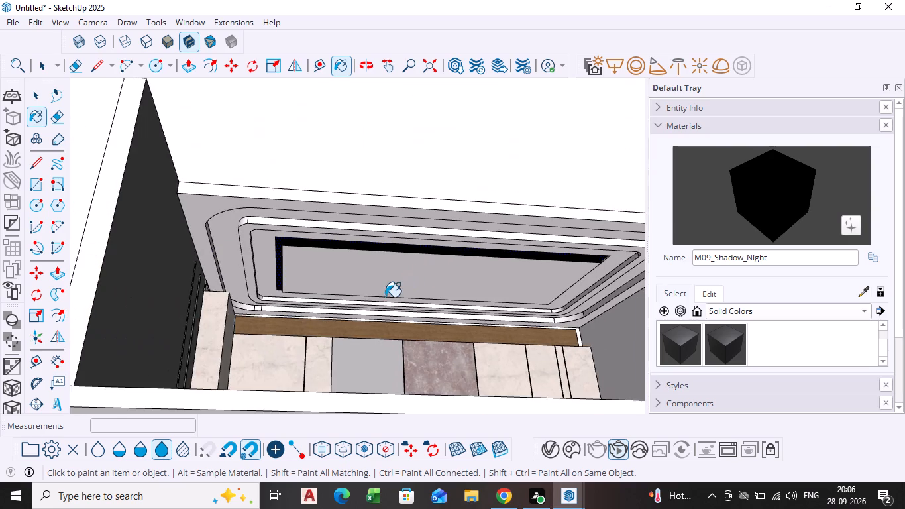
Paint the central panel's short side face inside the groove, at the end still unpainted, with M09_Shadow_Night.
middle_click_drag(385, 297, 359, 283)
scroll(368, 281, "up", 4)
middle_click_drag(374, 283, 374, 273)
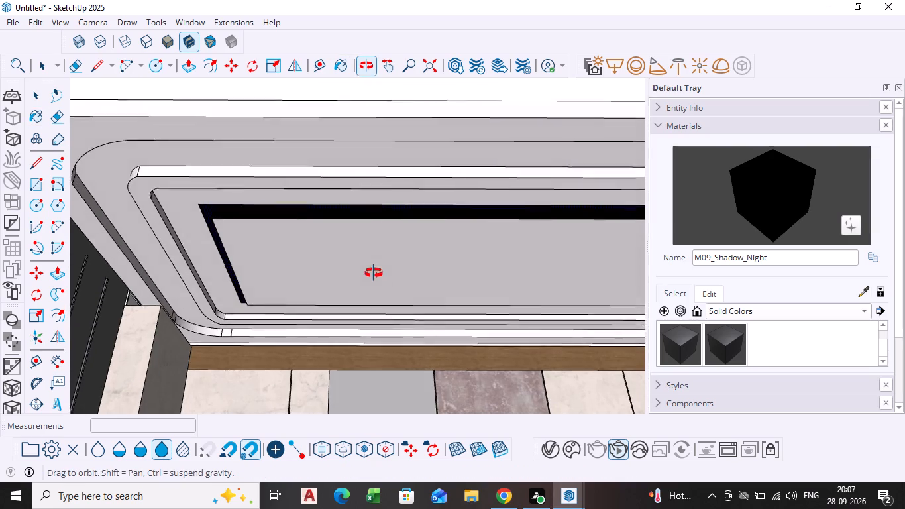
middle_click_drag(374, 273, 365, 286)
scroll(356, 310, "up", 9)
scroll(319, 303, "down", 3)
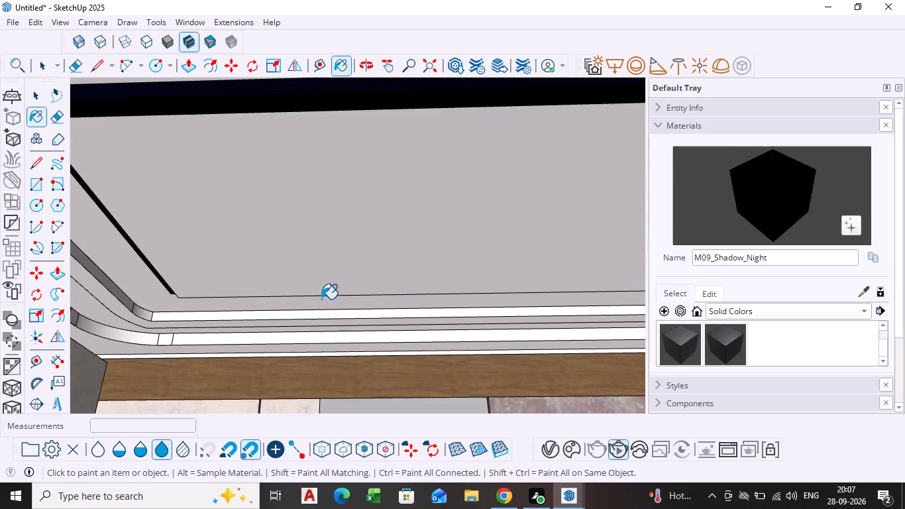
scroll(321, 299, "down", 15)
middle_click_drag(375, 306, 305, 304, "shift")
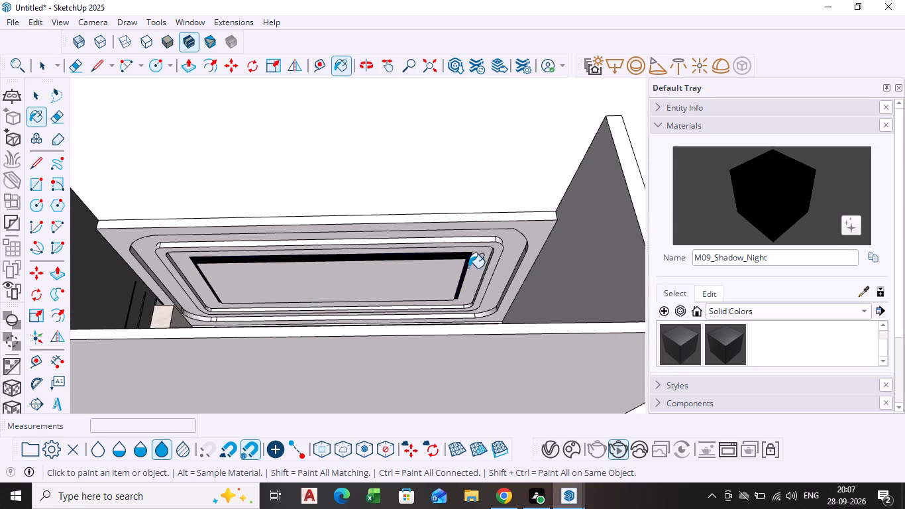
scroll(468, 268, "up", 7)
middle_click_drag(463, 287, 410, 310)
scroll(443, 275, "up", 5)
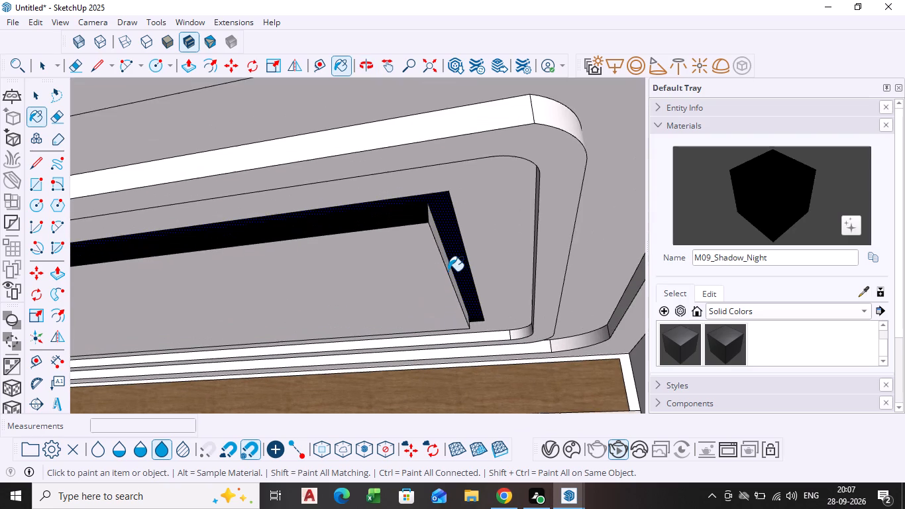
left_click(447, 272)
scroll(449, 270, "up", 1)
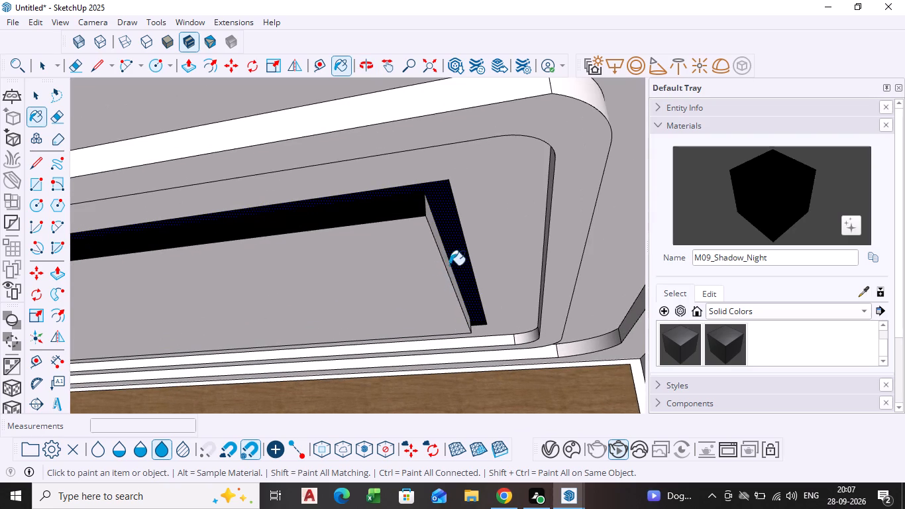
middle_click_drag(451, 264, 431, 290)
scroll(454, 260, "up", 4)
left_click(427, 276)
scroll(436, 276, "down", 5)
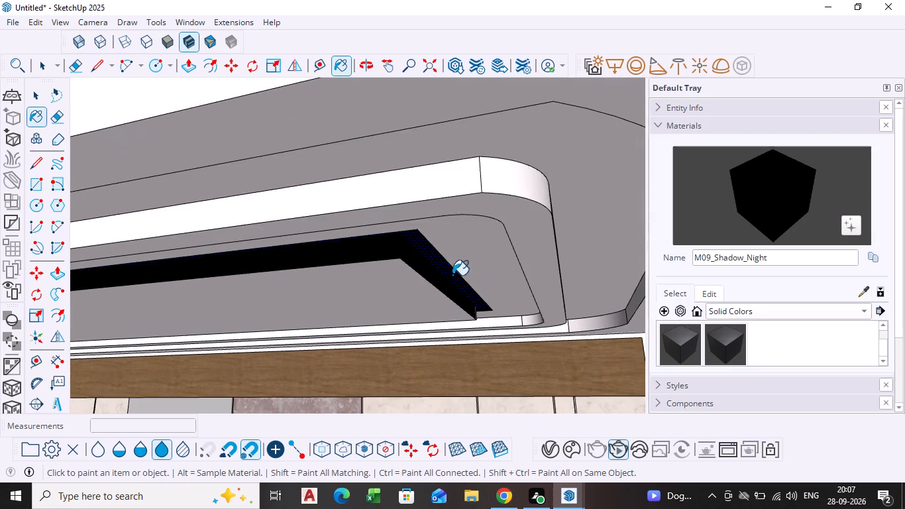
scroll(450, 282, "down", 9)
key("space")
left_click(435, 190)
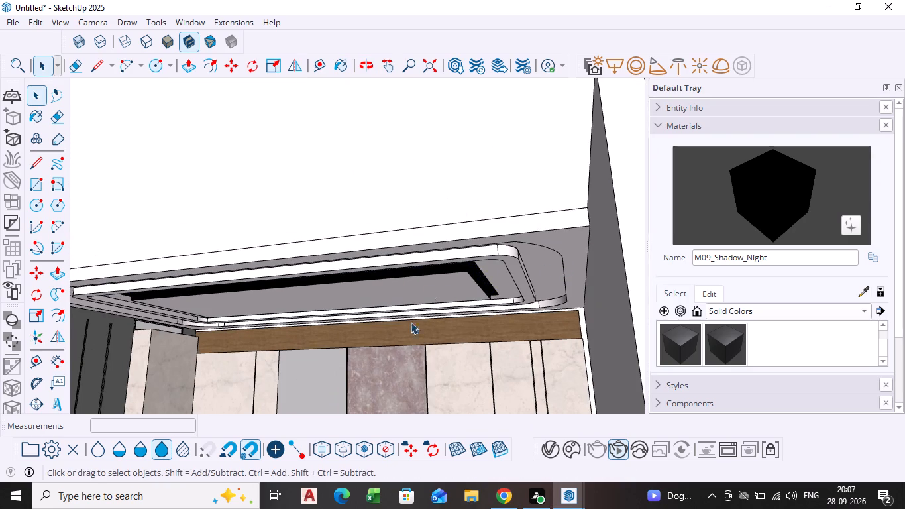
Examine the stepped ceiling underside and its painted groove from several angles, together with the room's panelled back wall.
middle_click_drag(324, 339, 388, 338)
middle_click_drag(388, 336, 404, 277)
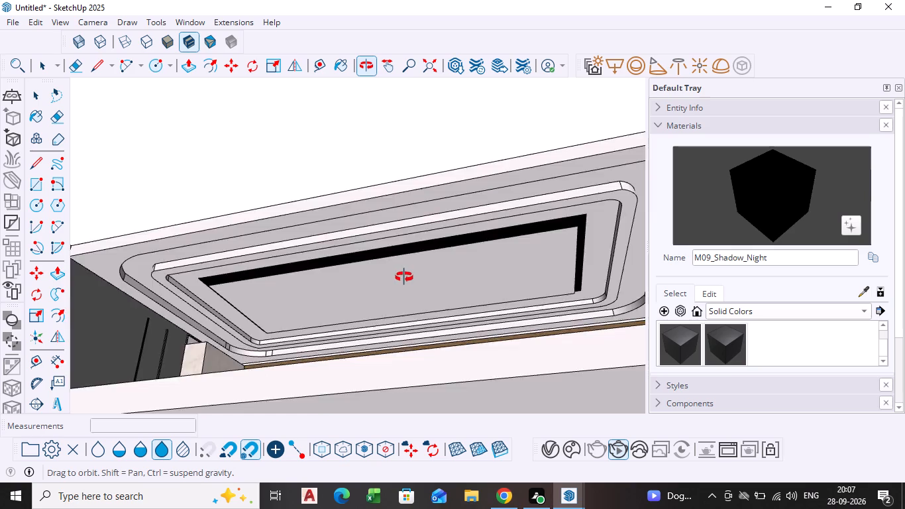
middle_click_drag(404, 277, 445, 292)
scroll(413, 317, "up", 3)
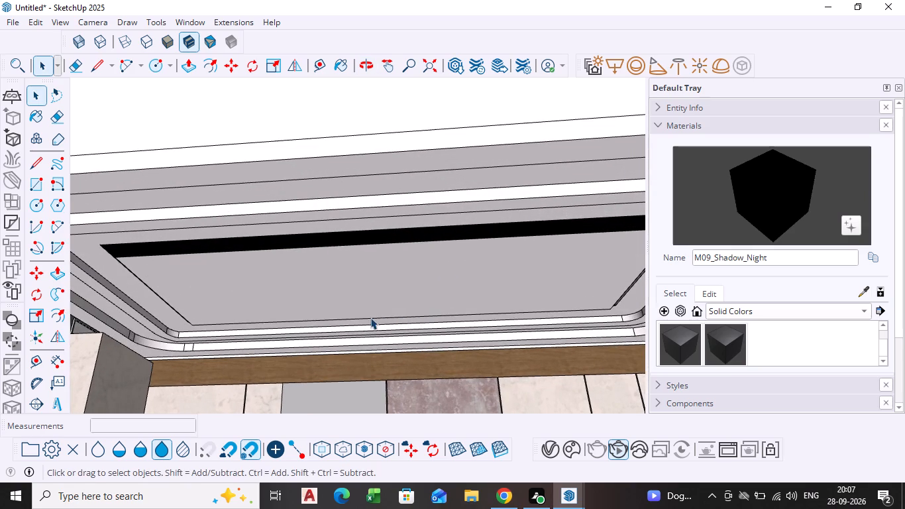
middle_click_drag(367, 310, 392, 313)
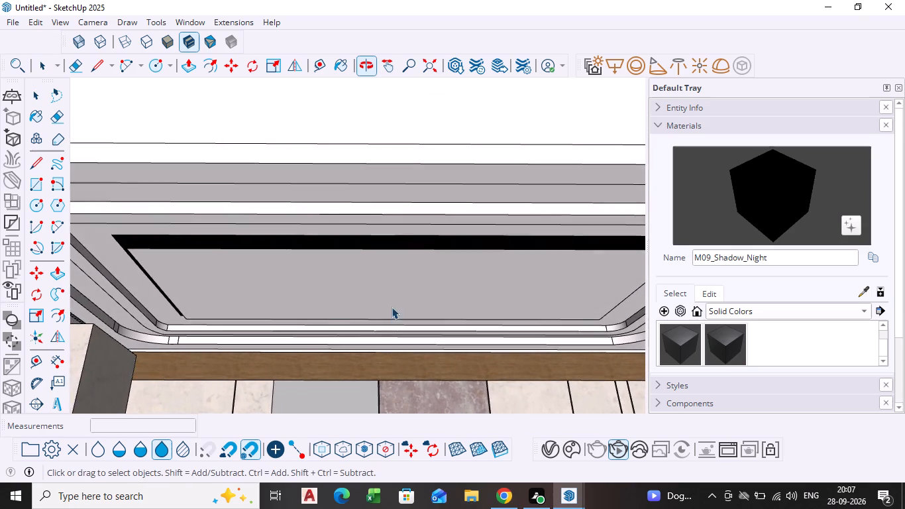
scroll(392, 307, "down", 3)
middle_click_drag(391, 296, 344, 288, "shift")
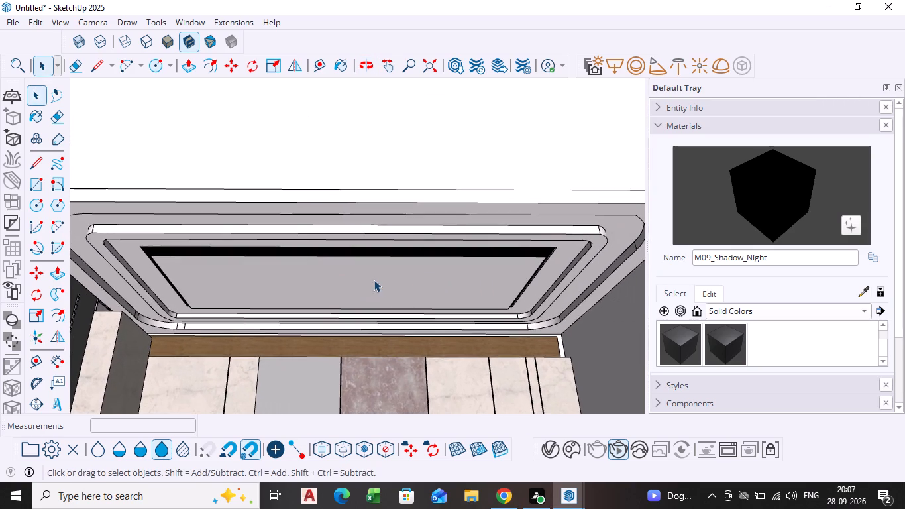
scroll(376, 279, "down", 2)
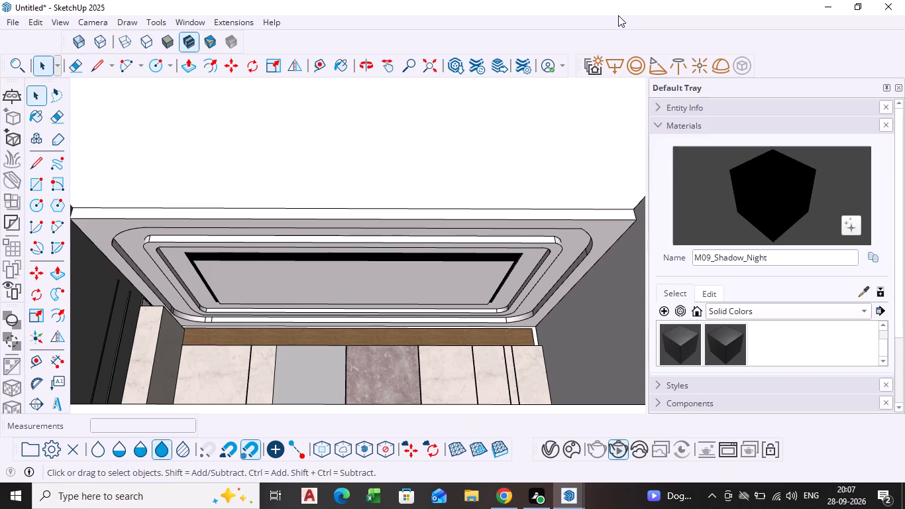
scroll(654, 5, "up", 1)
scroll(465, 99, "down", 4)
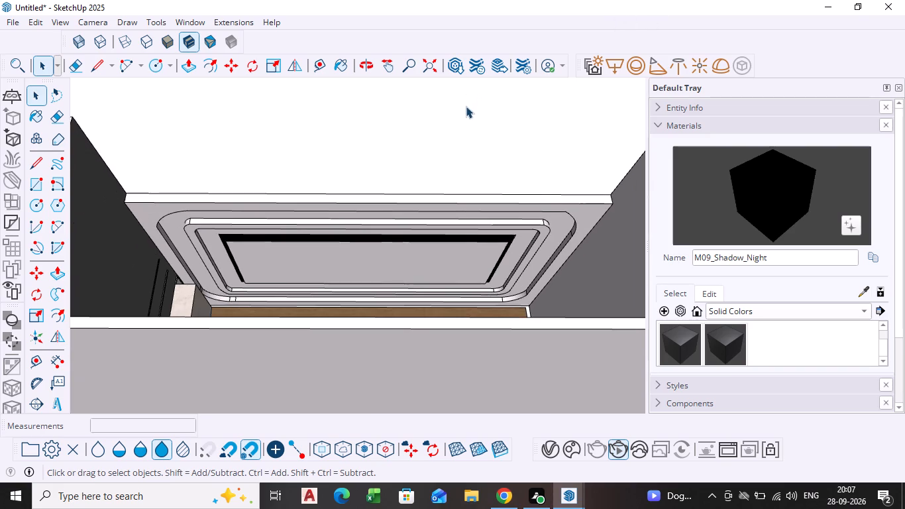
middle_click_drag(435, 172, 434, 228)
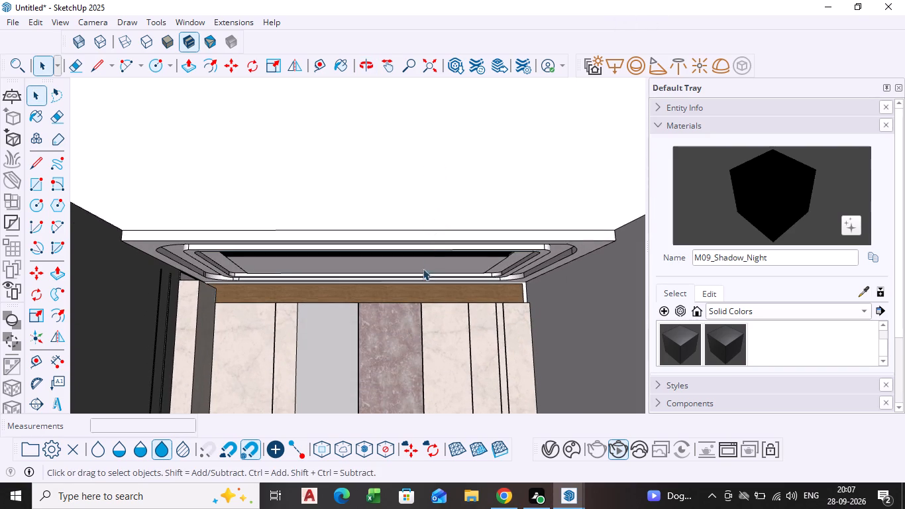
middle_click_drag(423, 309, 400, 235, "shift")
middle_click_drag(390, 241, 389, 260)
scroll(360, 245, "up", 3)
scroll(348, 248, "down", 1)
middle_click_drag(348, 248, 352, 239)
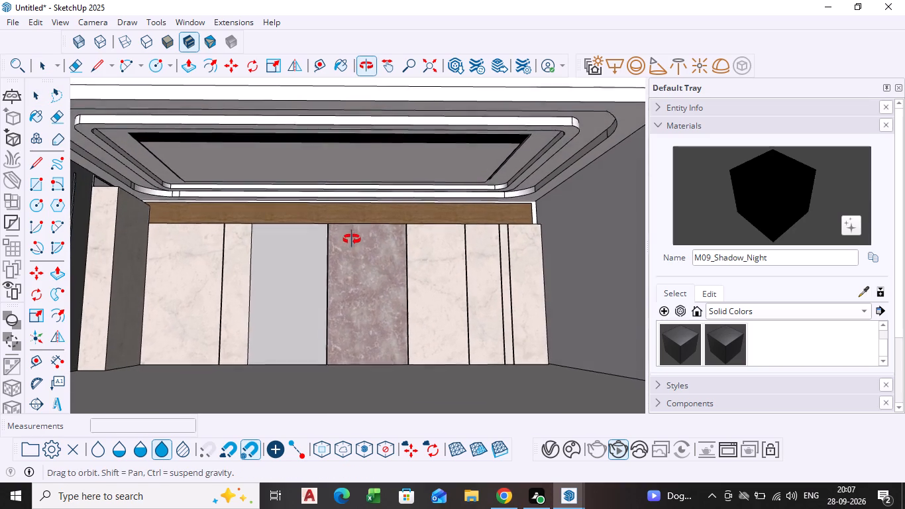
middle_click_drag(352, 239, 354, 236)
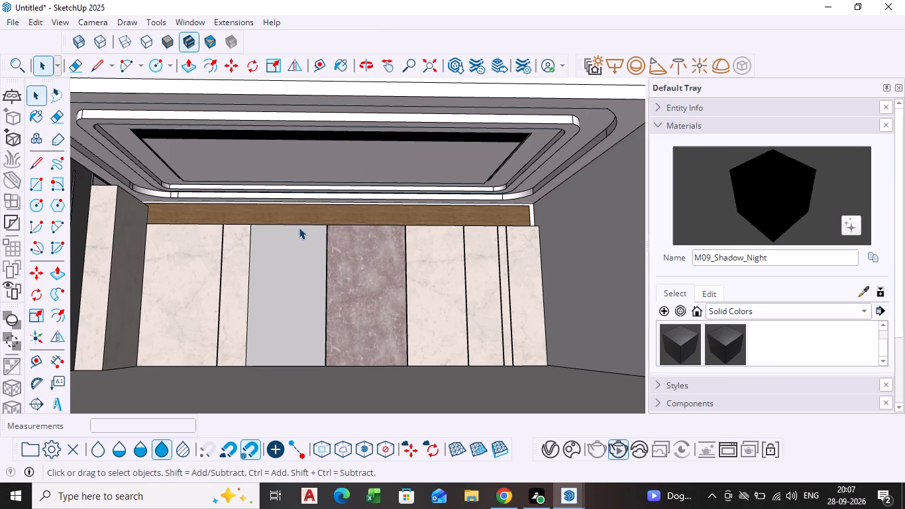
scroll(302, 223, "down", 3)
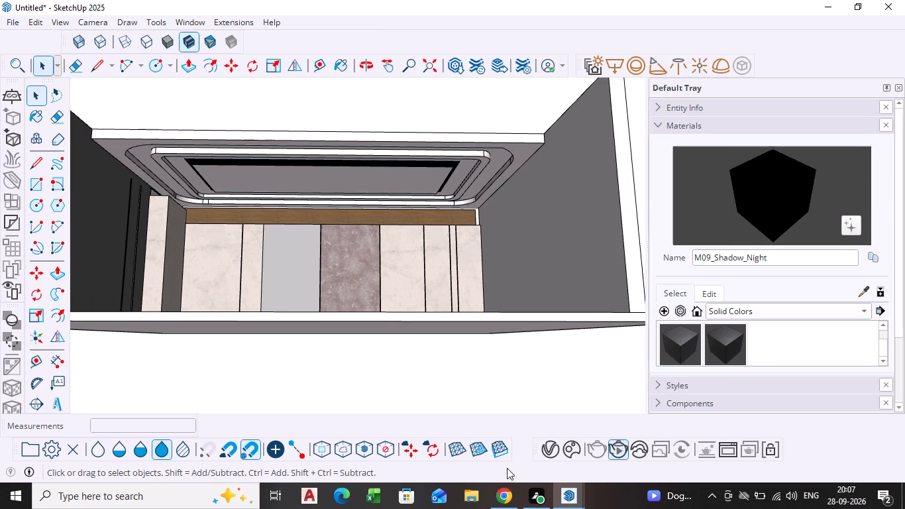
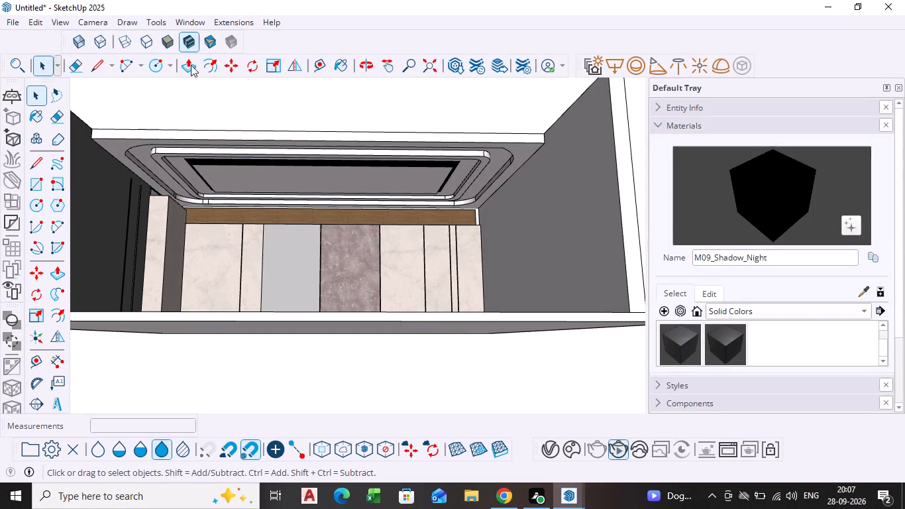
Open 3D Warehouse and look through its My 3D Warehouse page.
left_click(188, 26)
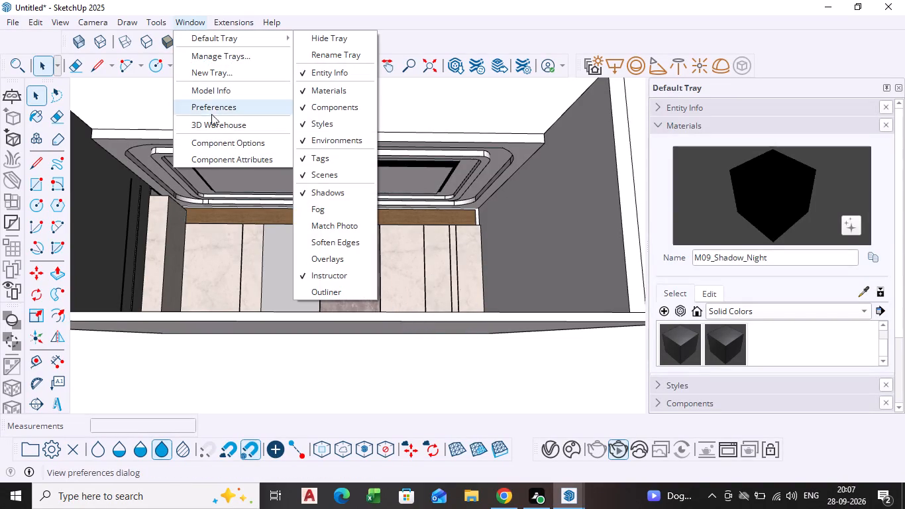
left_click(209, 121)
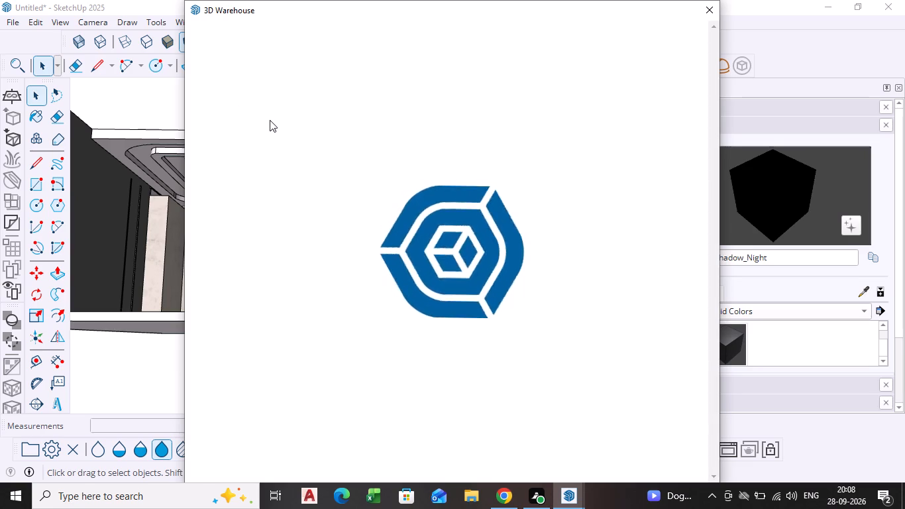
scroll(357, 324, "down", 3)
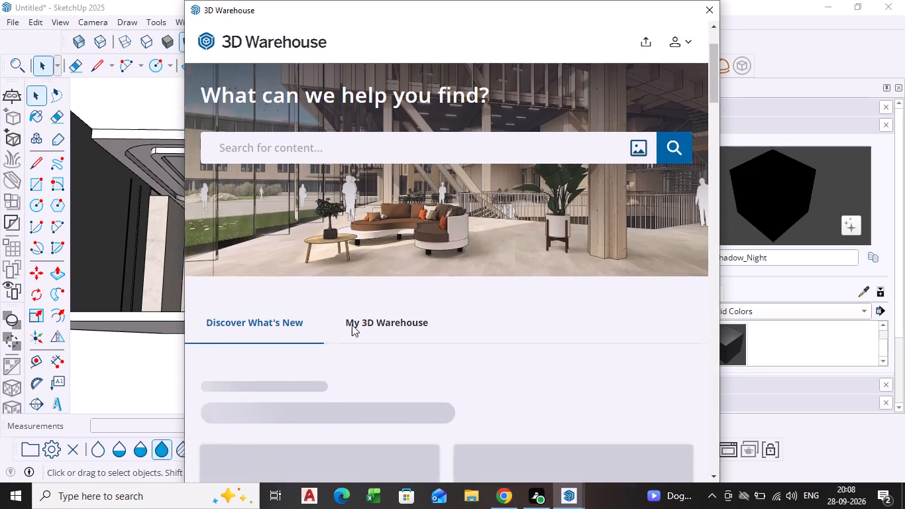
scroll(352, 325, "down", 1)
left_click(394, 159)
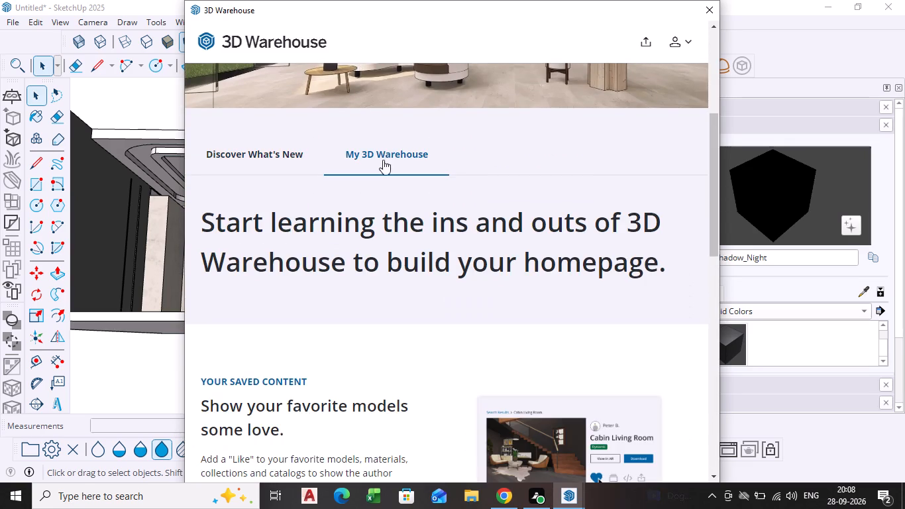
scroll(378, 249, "down", 16)
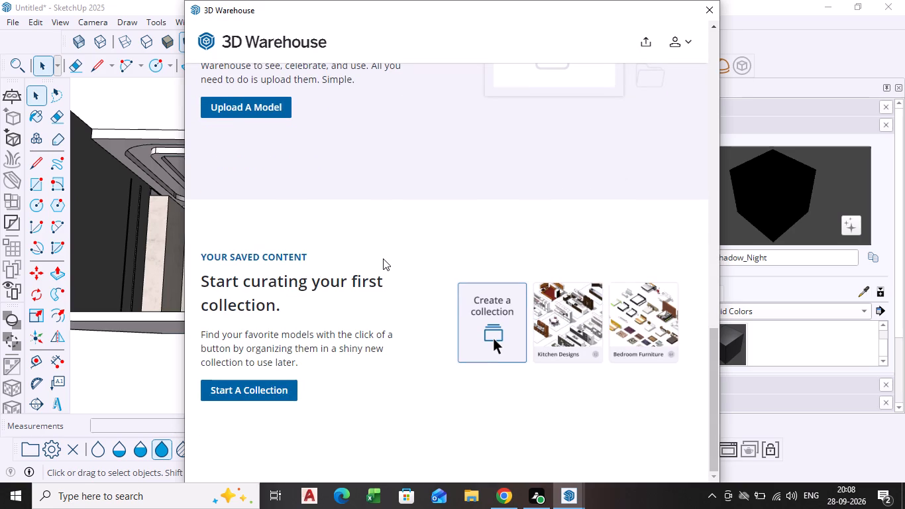
scroll(385, 250, "up", 3)
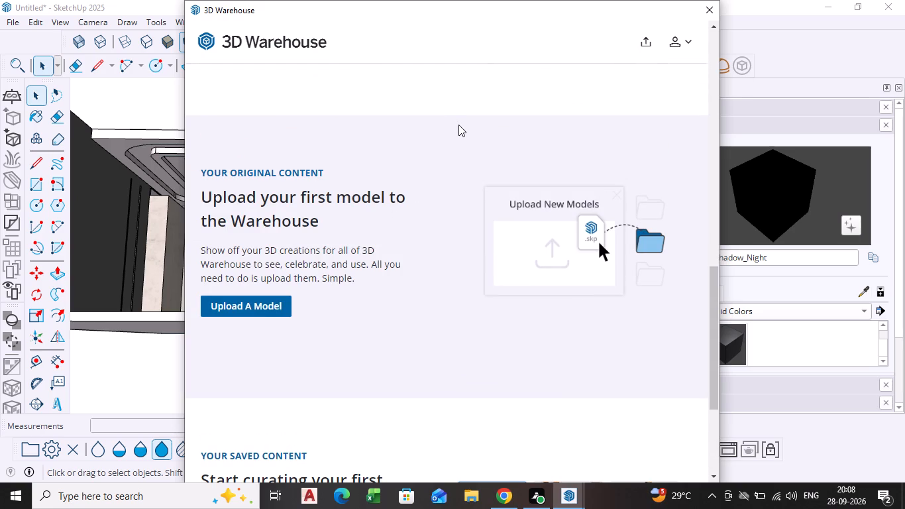
scroll(513, 122, "up", 1)
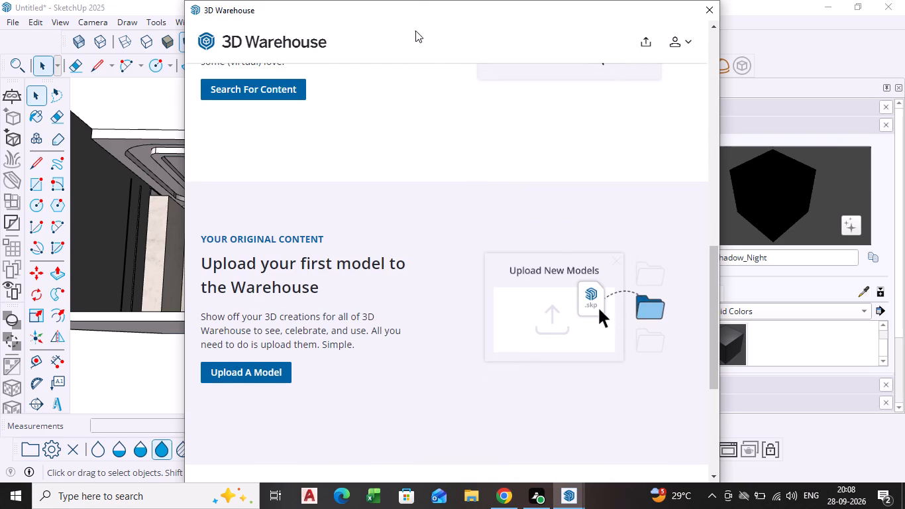
scroll(293, 382, "down", 5)
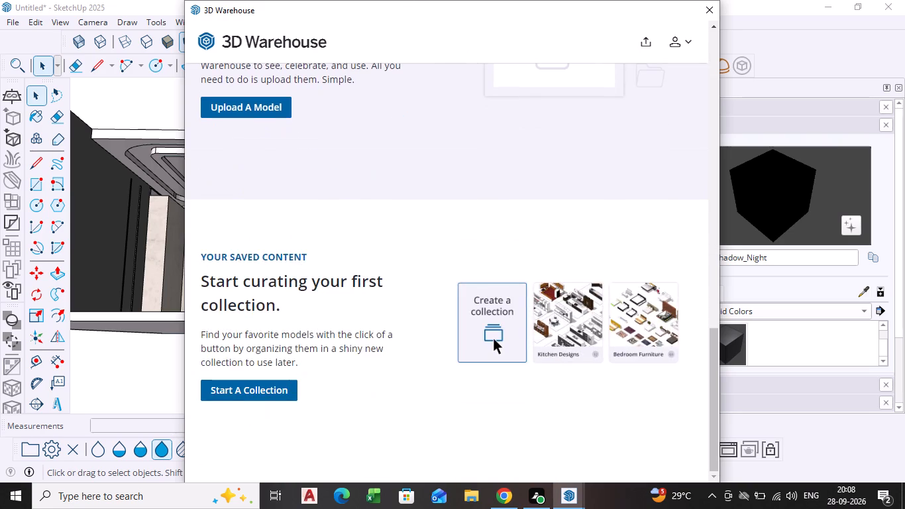
scroll(293, 337, "up", 17)
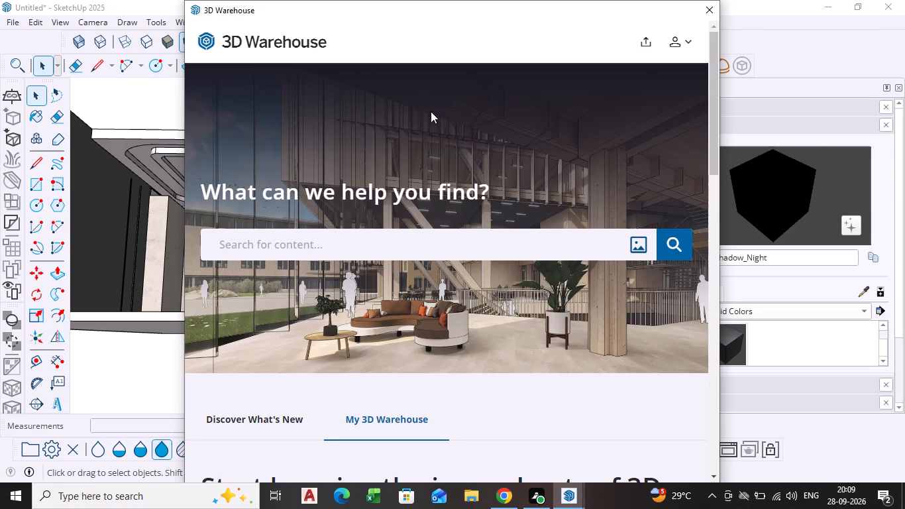
scroll(304, 216, "down", 4)
scroll(312, 290, "down", 4)
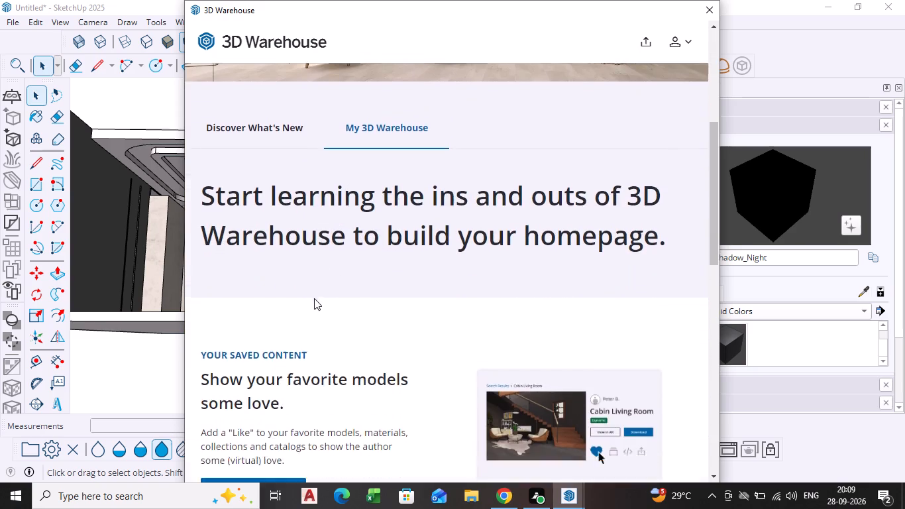
scroll(324, 307, "up", 4)
scroll(442, 321, "down", 3)
scroll(422, 318, "up", 4)
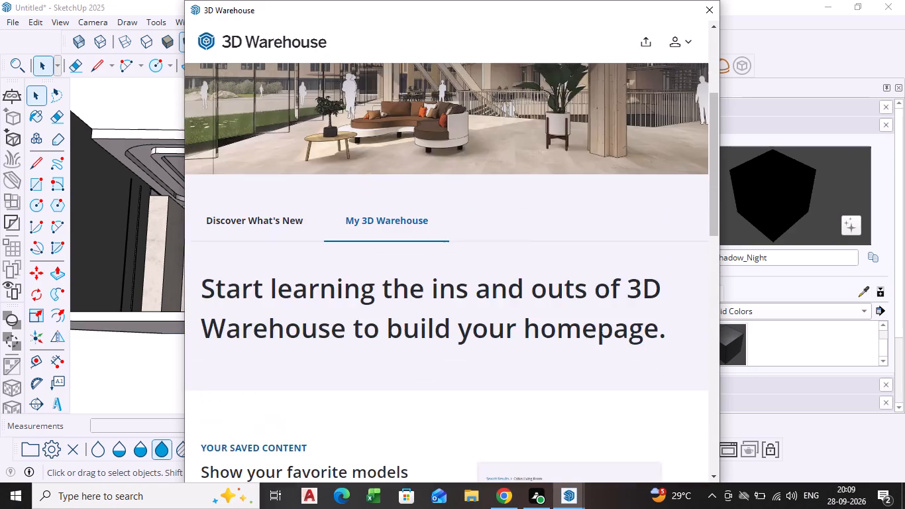
scroll(412, 319, "up", 5)
Browse the featured furniture, outdoor and sizable Live Components in 3D Warehouse's Discover What's New section.
left_click(250, 424)
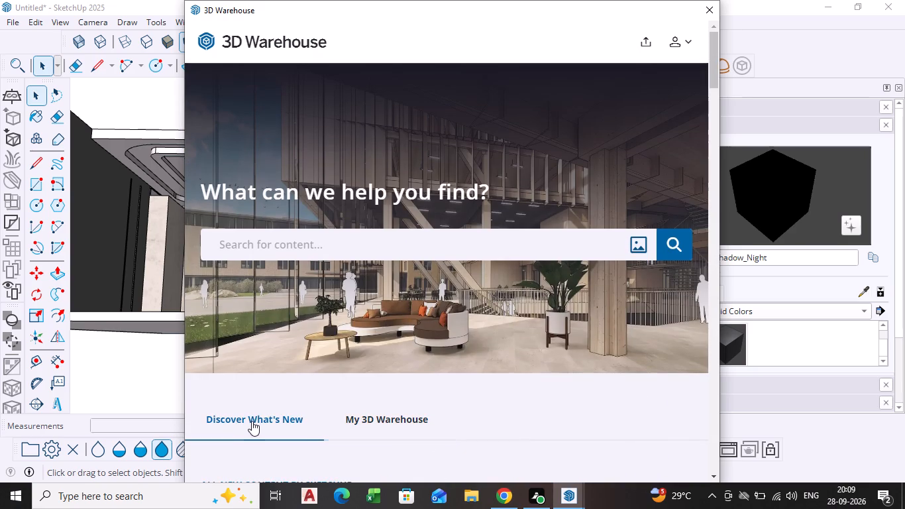
scroll(270, 402, "down", 5)
scroll(345, 381, "down", 1)
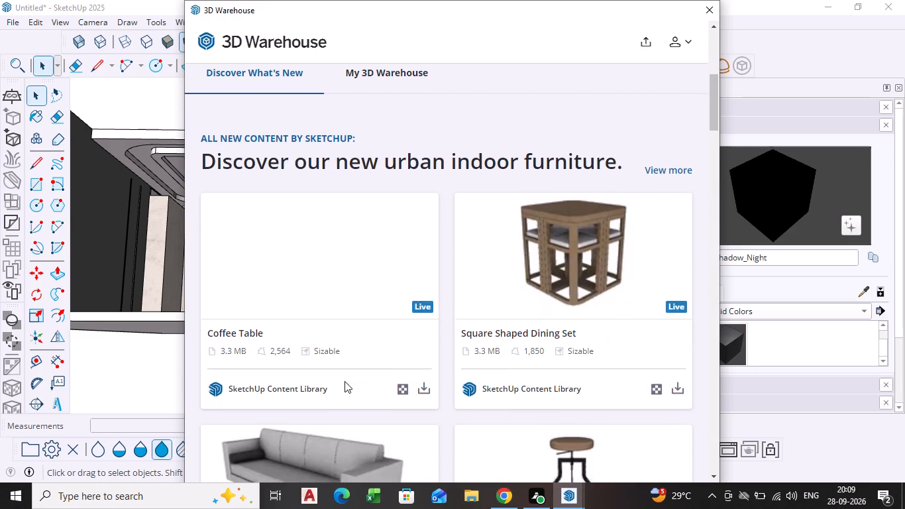
scroll(345, 381, "down", 2)
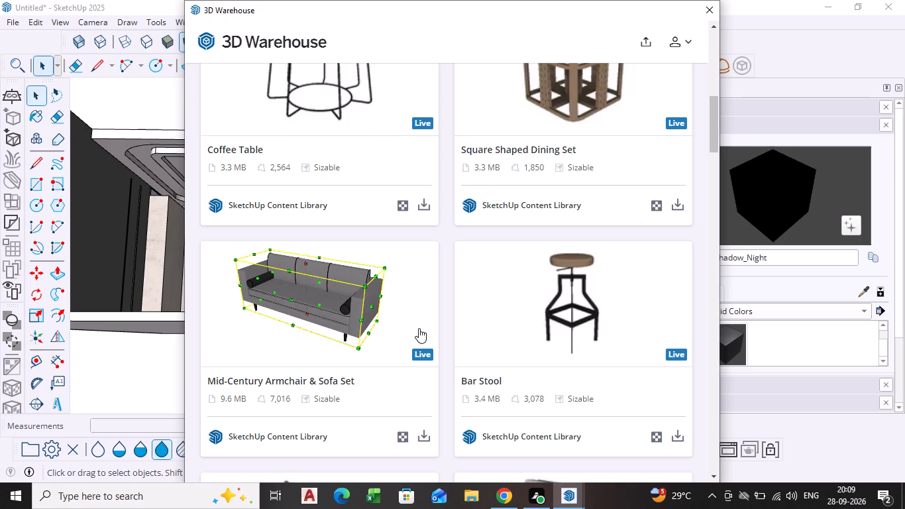
scroll(416, 330, "down", 7)
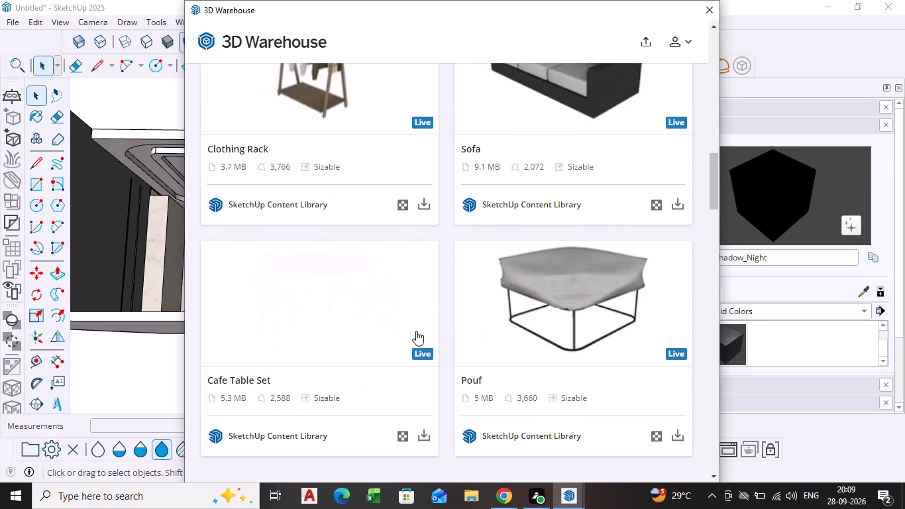
scroll(416, 331, "down", 7)
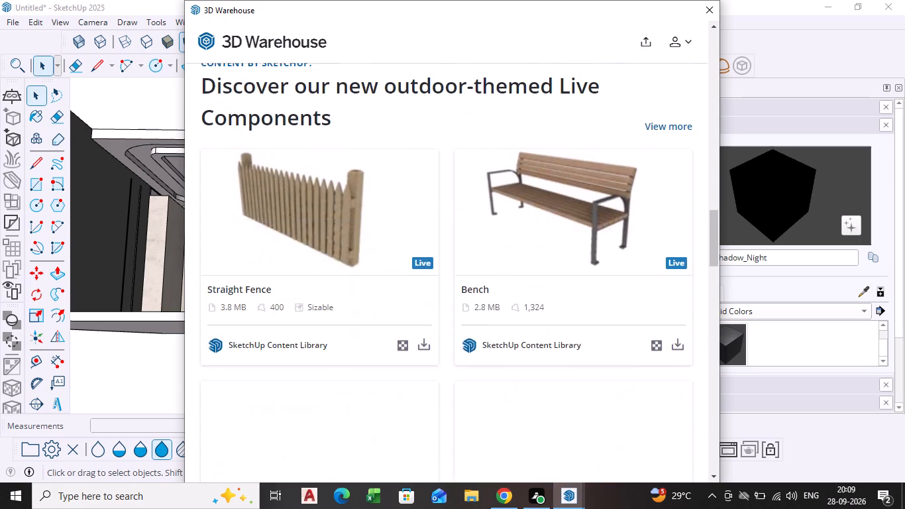
scroll(415, 333, "down", 6)
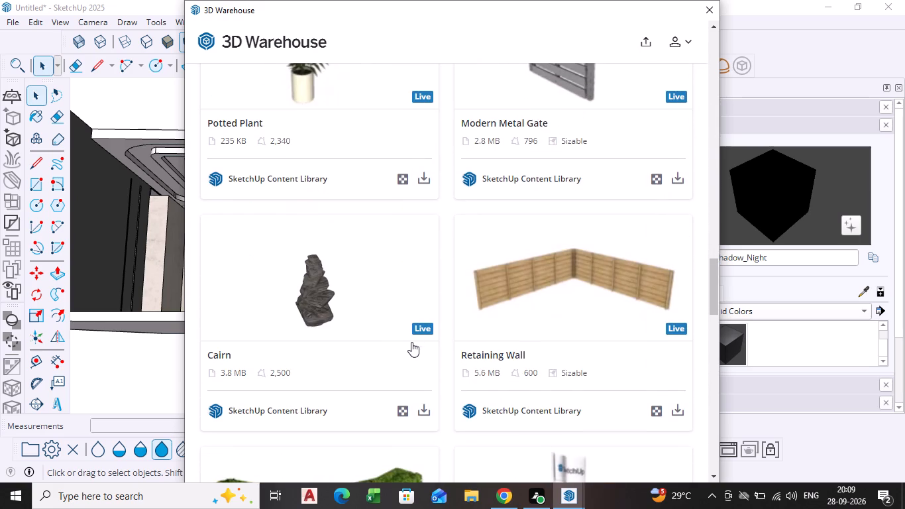
scroll(396, 336, "down", 3)
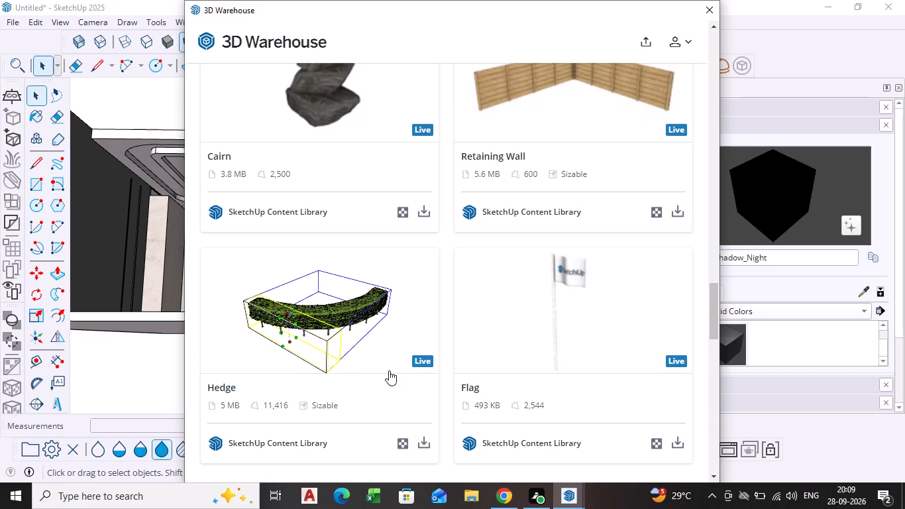
scroll(389, 370, "down", 8)
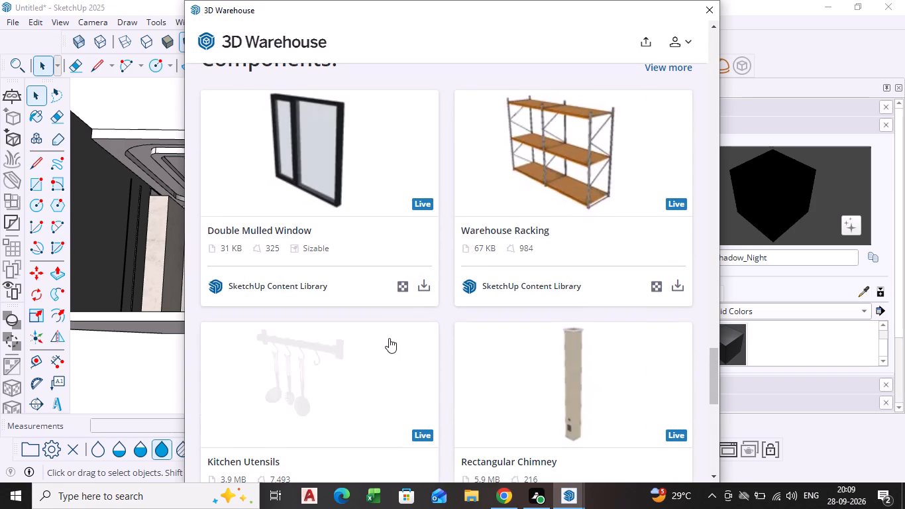
scroll(387, 351, "down", 6)
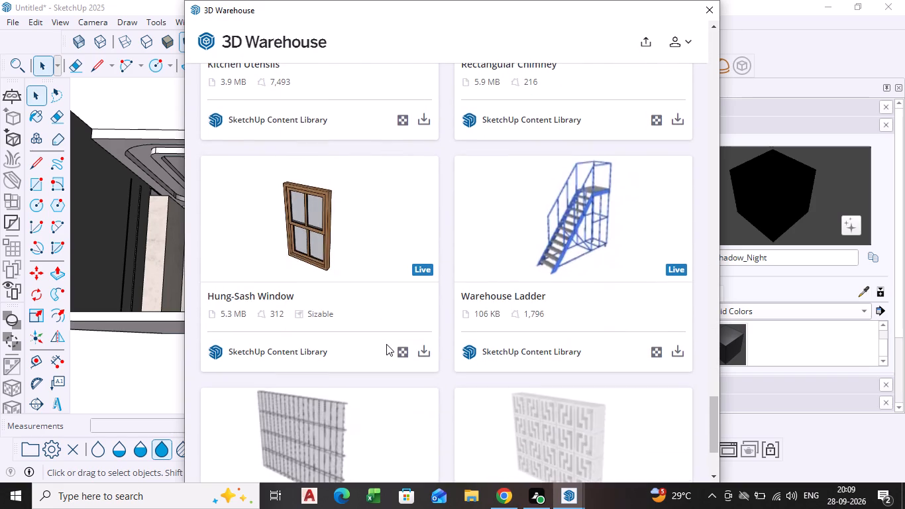
scroll(386, 344, "down", 3)
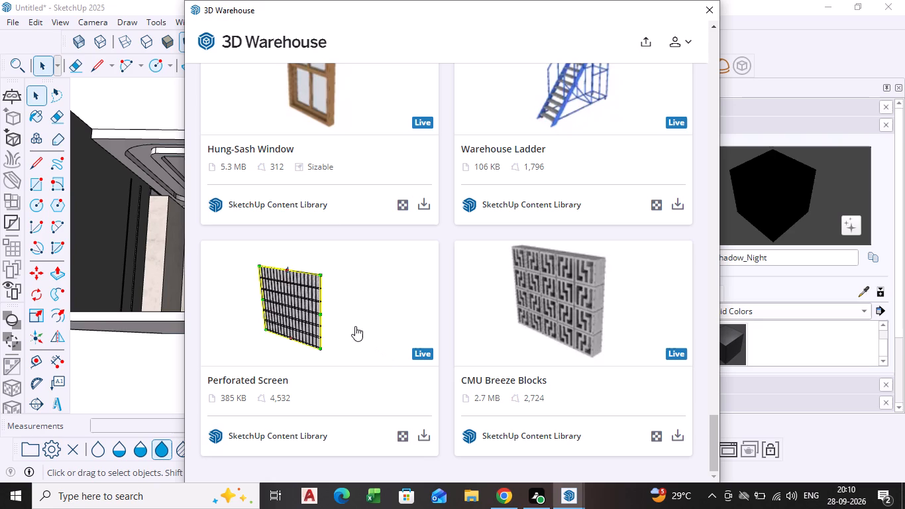
scroll(401, 152, "up", 12)
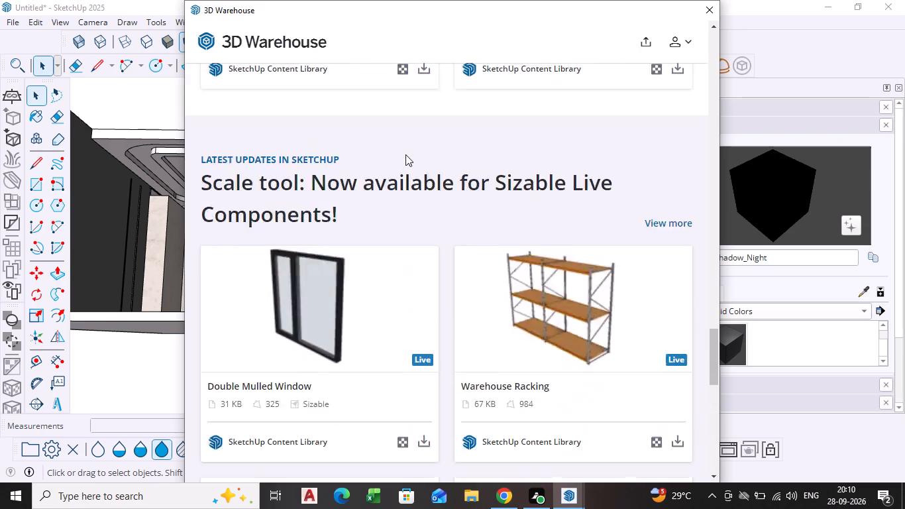
scroll(405, 154, "up", 18)
scroll(394, 148, "up", 4)
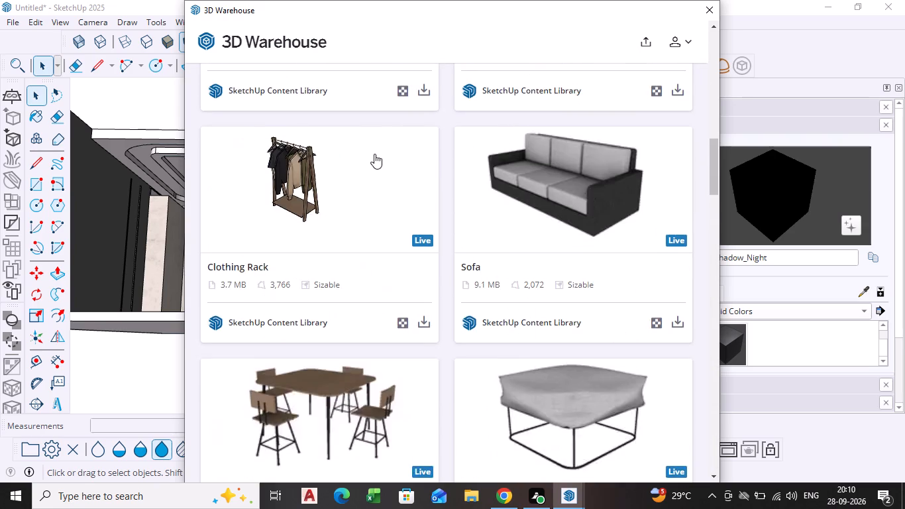
scroll(374, 154, "up", 4)
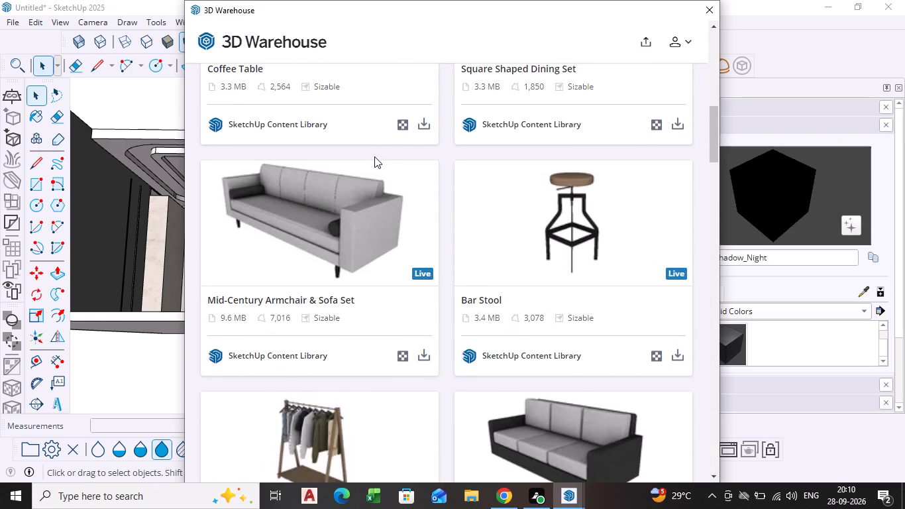
scroll(374, 158, "up", 11)
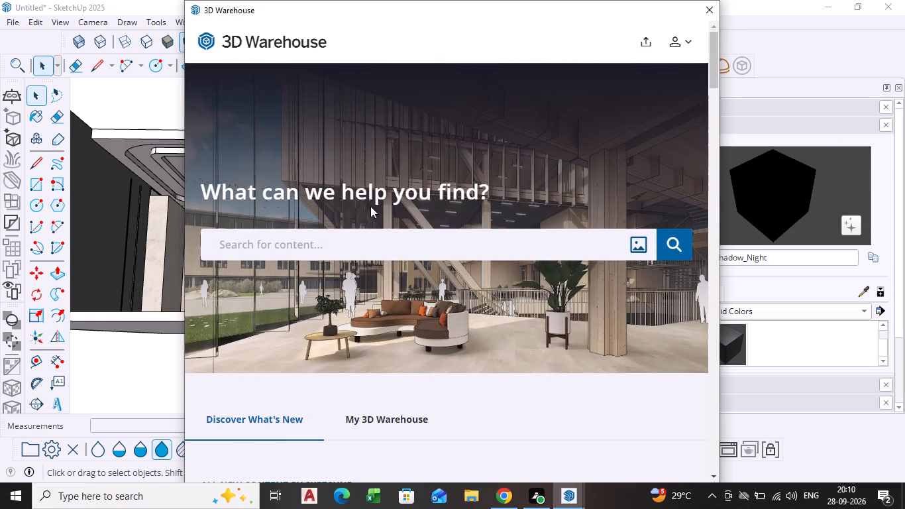
Search 3D Warehouse for bed models with the term BED.
left_click(362, 228)
left_click(350, 241)
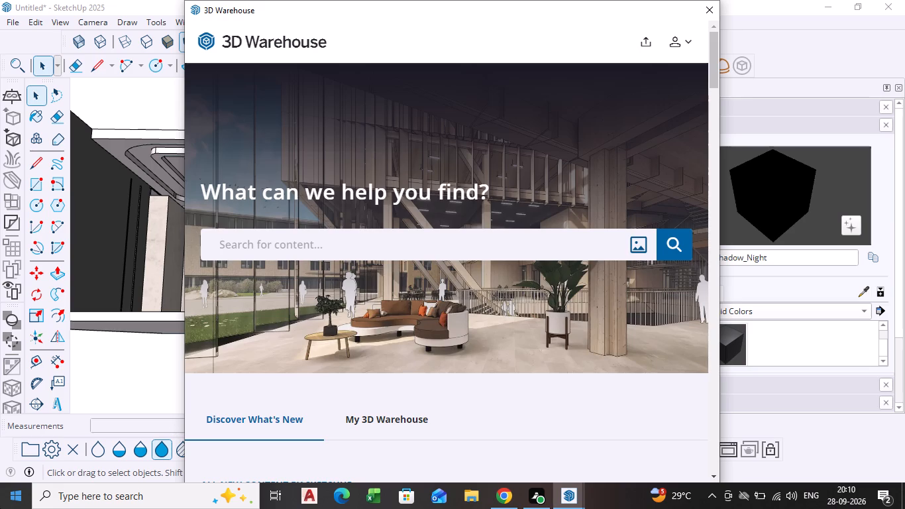
key("b")
key("e")
key("d")
key("Return")
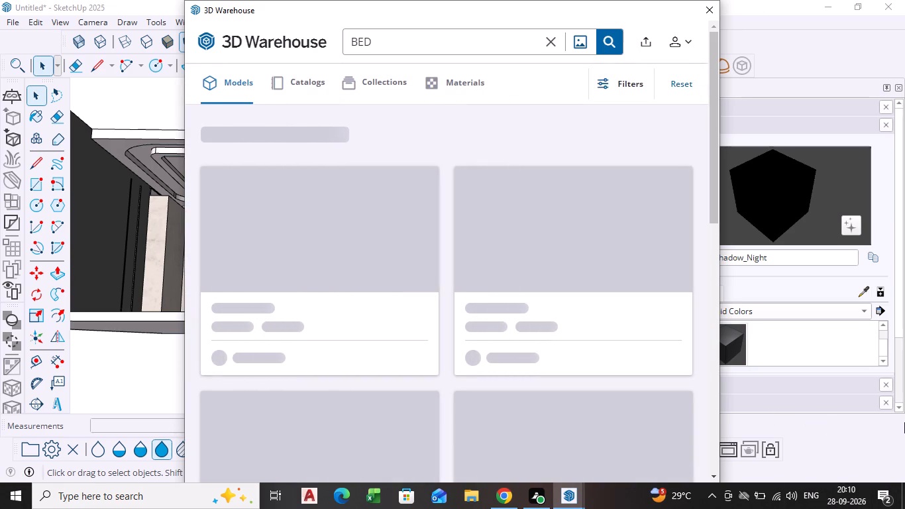
Browse the unfiltered BED search results to compare the available bed models and their file sizes.
scroll(607, 428, "down", 3)
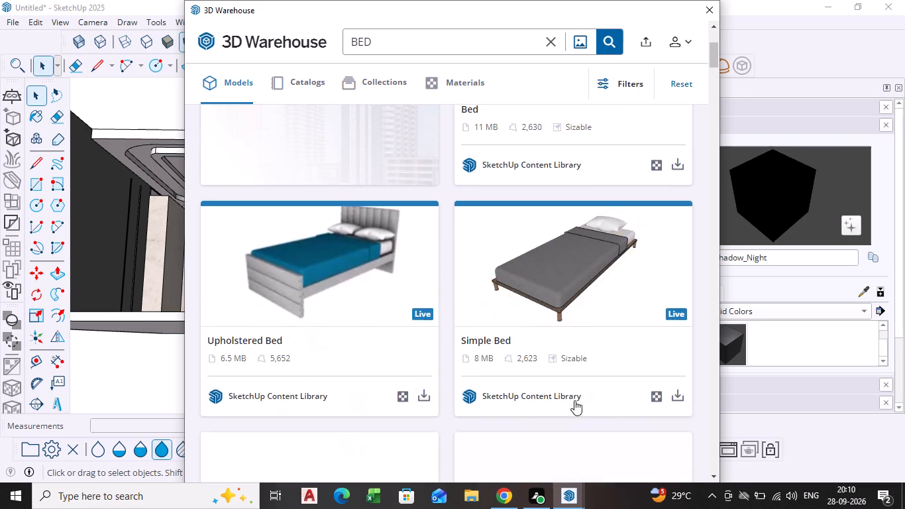
scroll(557, 387, "down", 3)
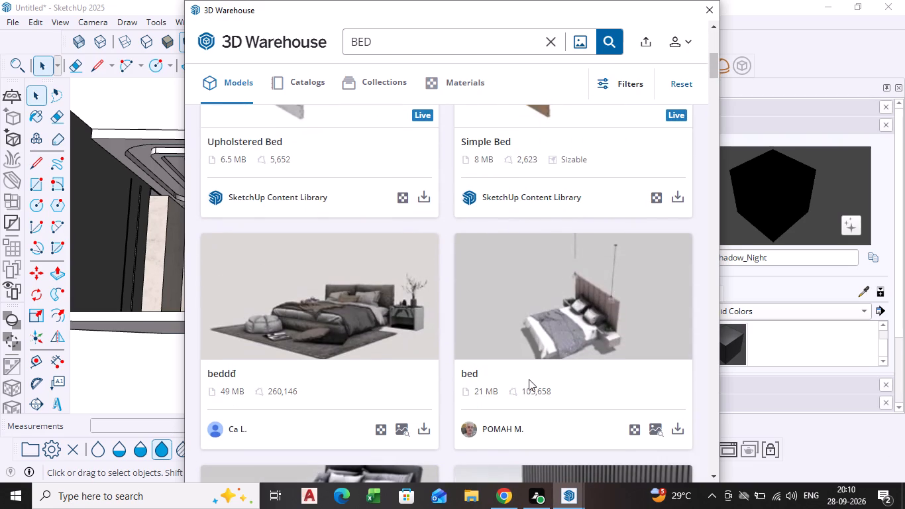
scroll(528, 379, "down", 3)
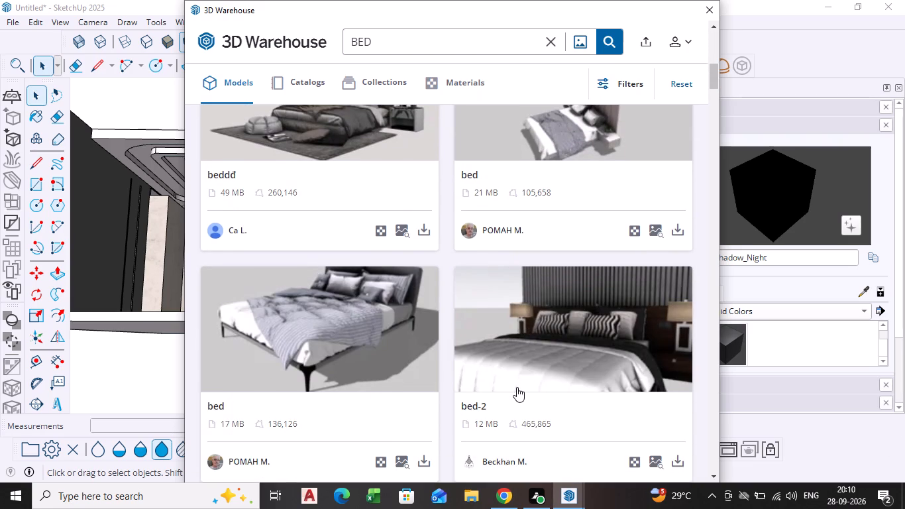
scroll(517, 387, "down", 3)
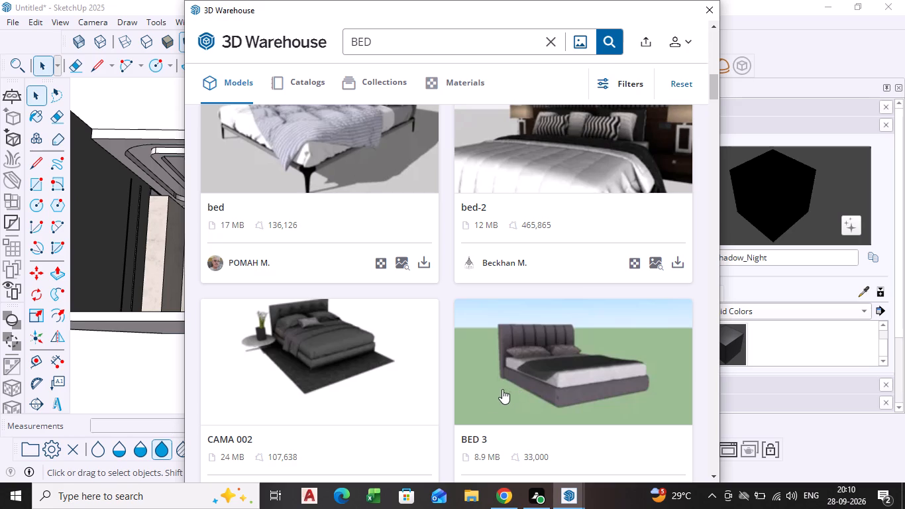
scroll(362, 393, "down", 5)
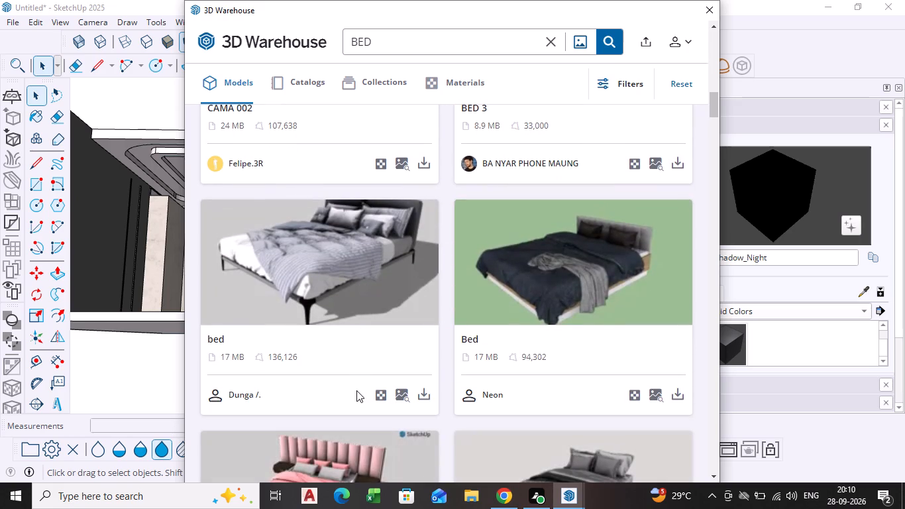
scroll(356, 386, "down", 1)
scroll(465, 364, "down", 2)
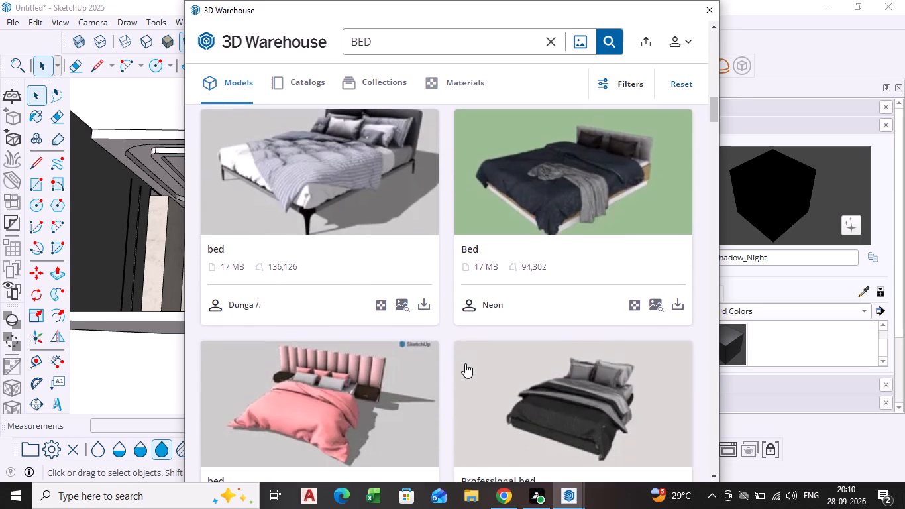
scroll(465, 363, "down", 4)
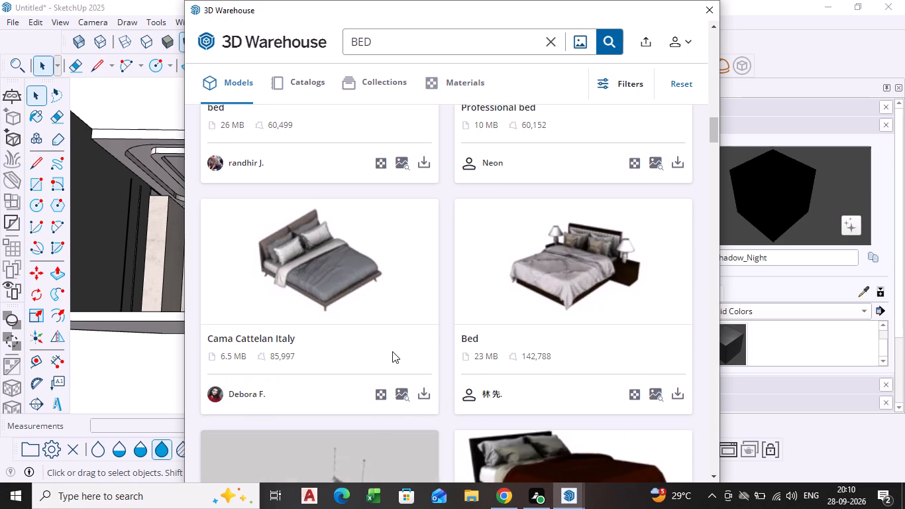
scroll(392, 362, "down", 3)
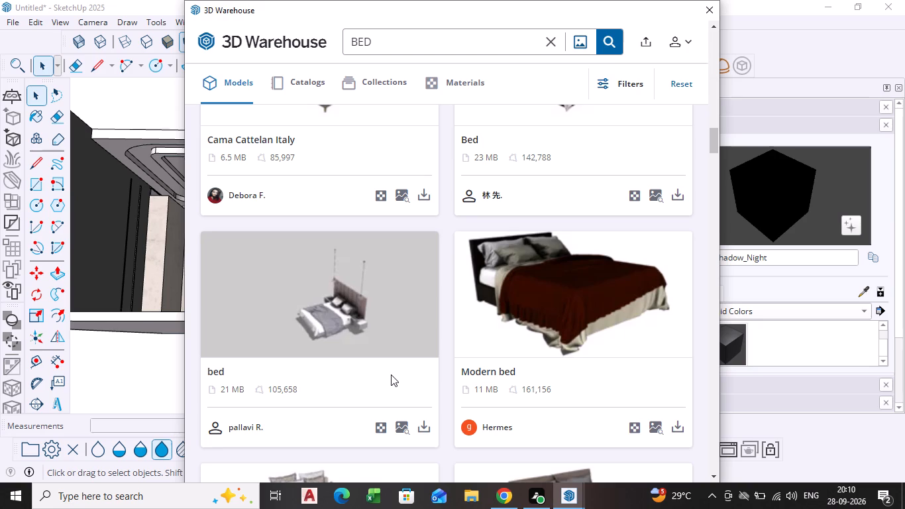
scroll(390, 374, "down", 3)
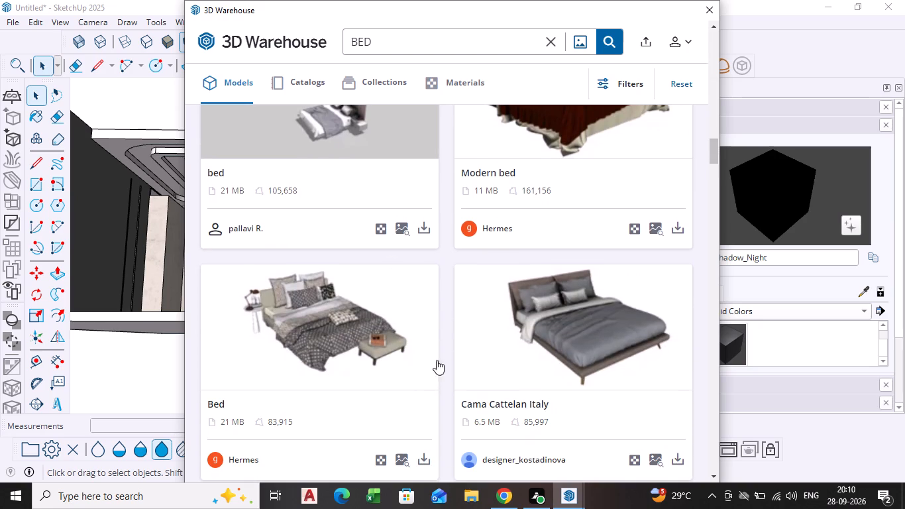
Filter the BED model results to file sizes of 1 MB to 5 MB.
left_click(612, 93)
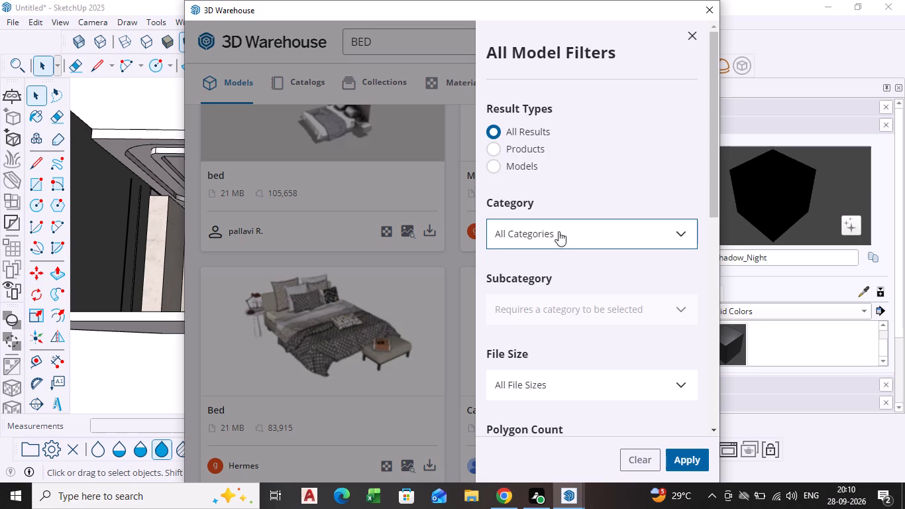
scroll(559, 253, "down", 3)
left_click(582, 194)
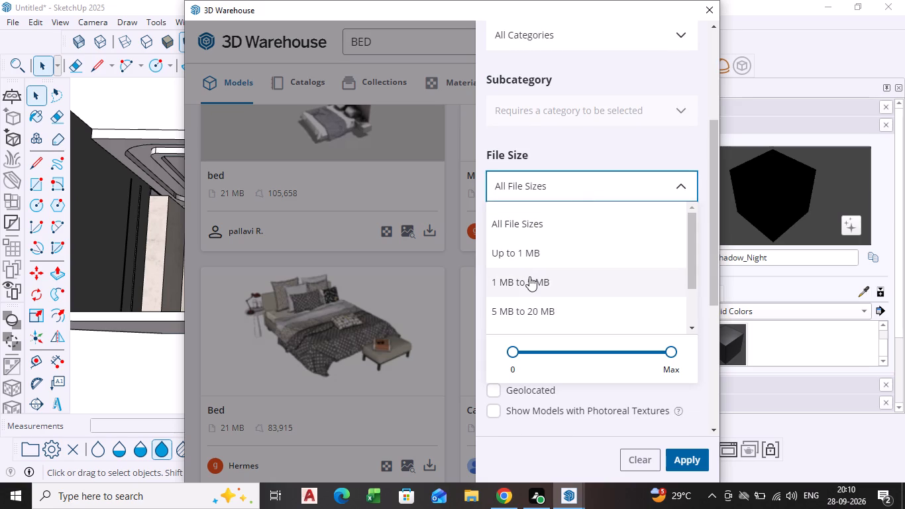
left_click(529, 278)
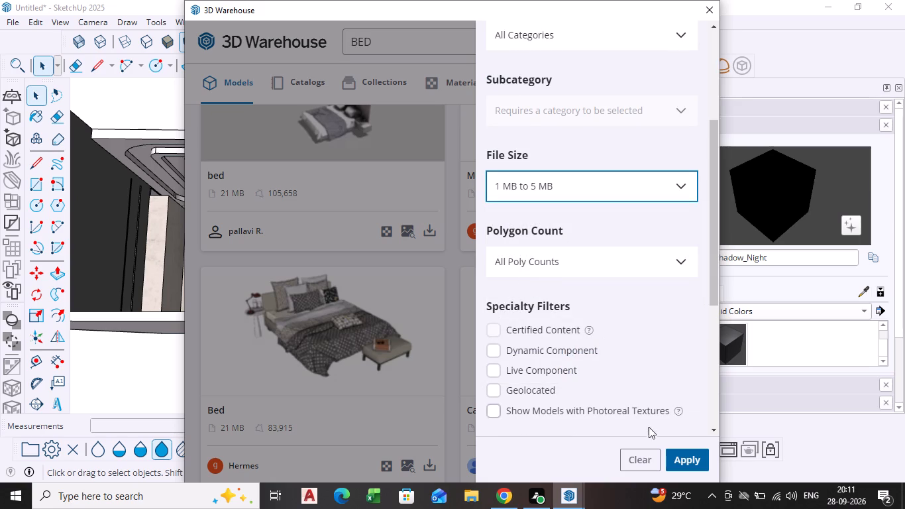
left_click(687, 458)
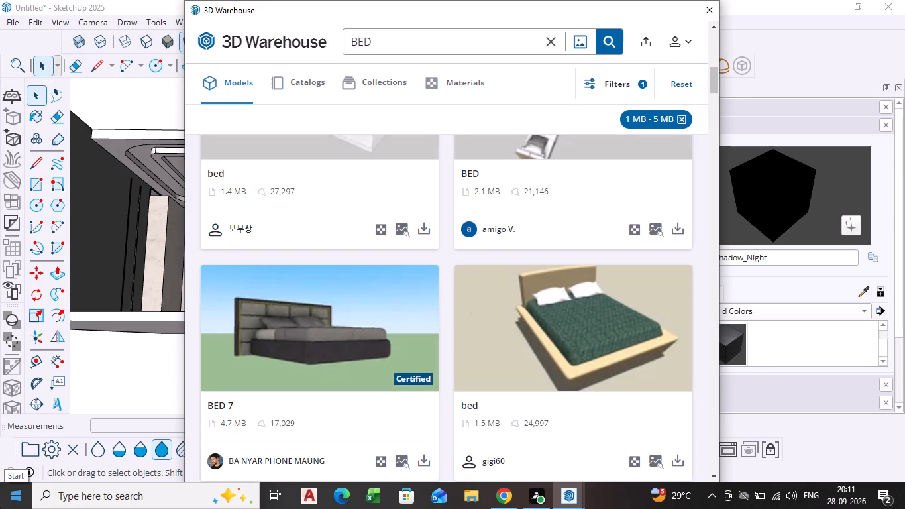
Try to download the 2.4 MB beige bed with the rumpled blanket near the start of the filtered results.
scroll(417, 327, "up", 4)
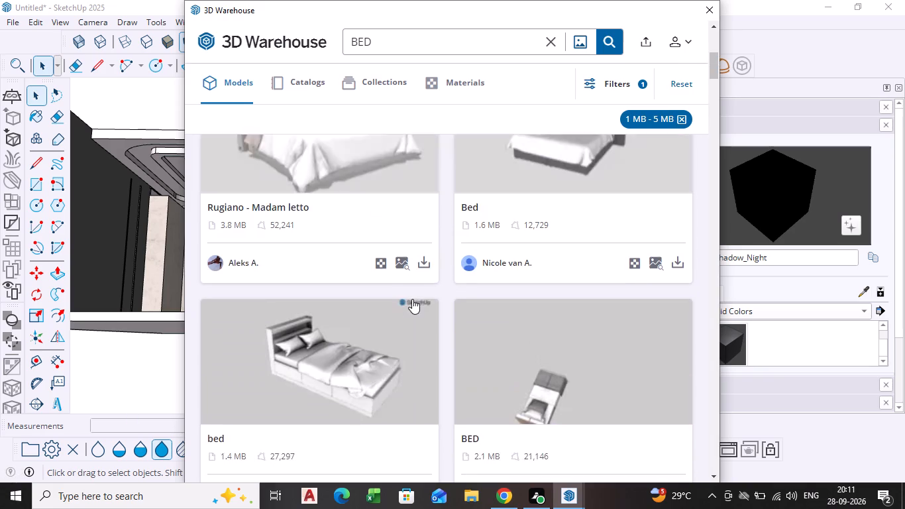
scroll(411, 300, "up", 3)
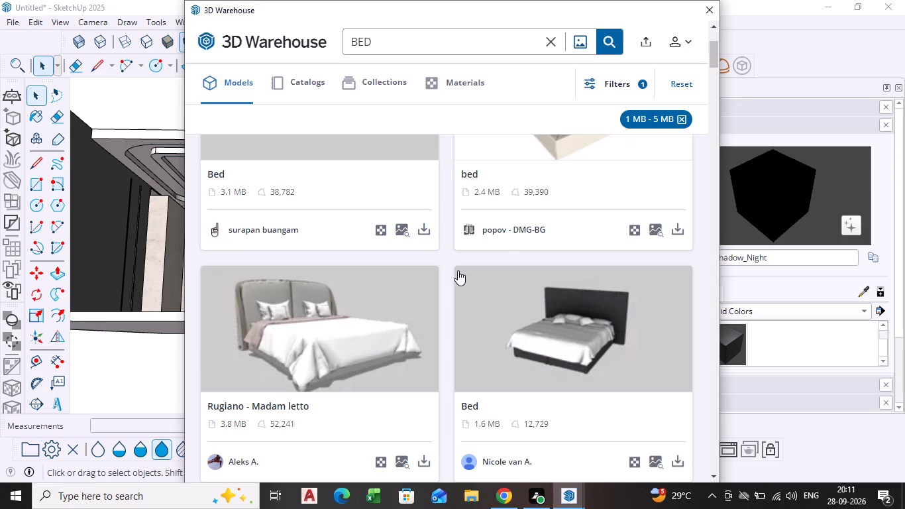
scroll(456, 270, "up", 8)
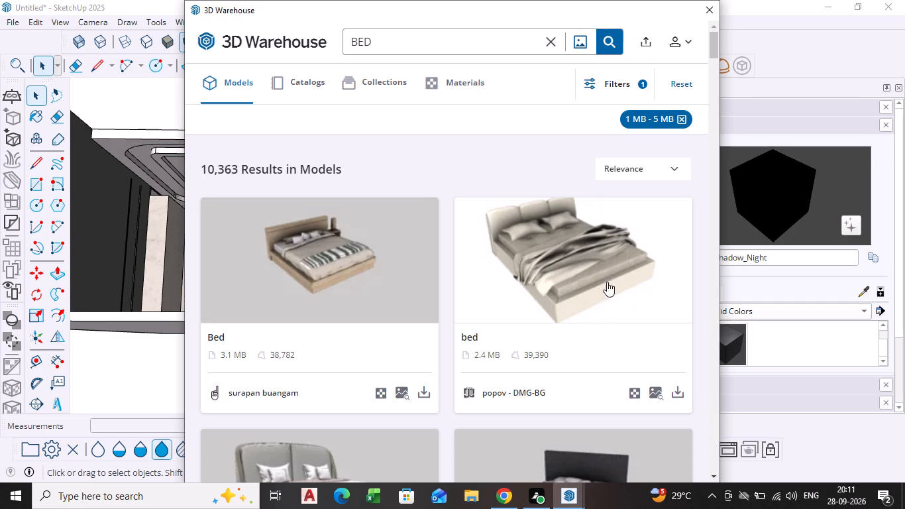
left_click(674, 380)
Compare the bed models in the 1 MB to 5 MB results to choose one for the room.
scroll(555, 362, "down", 9)
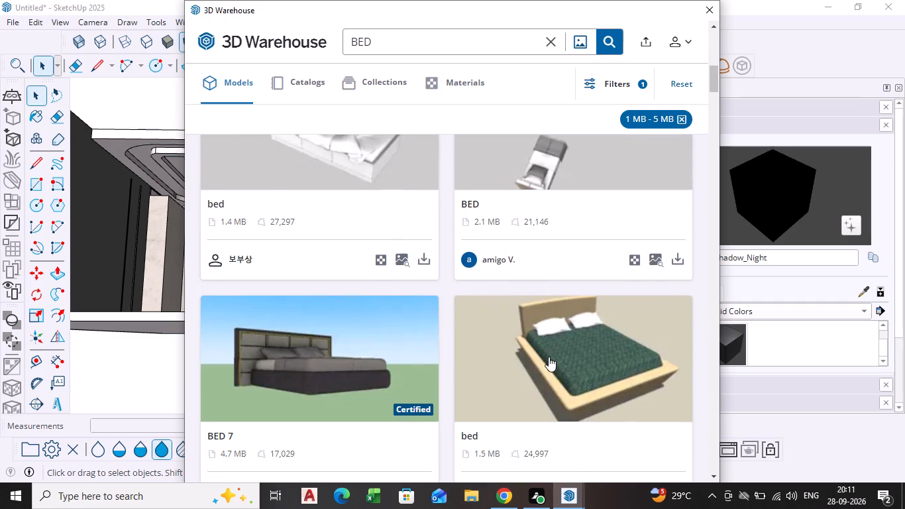
scroll(549, 357, "down", 9)
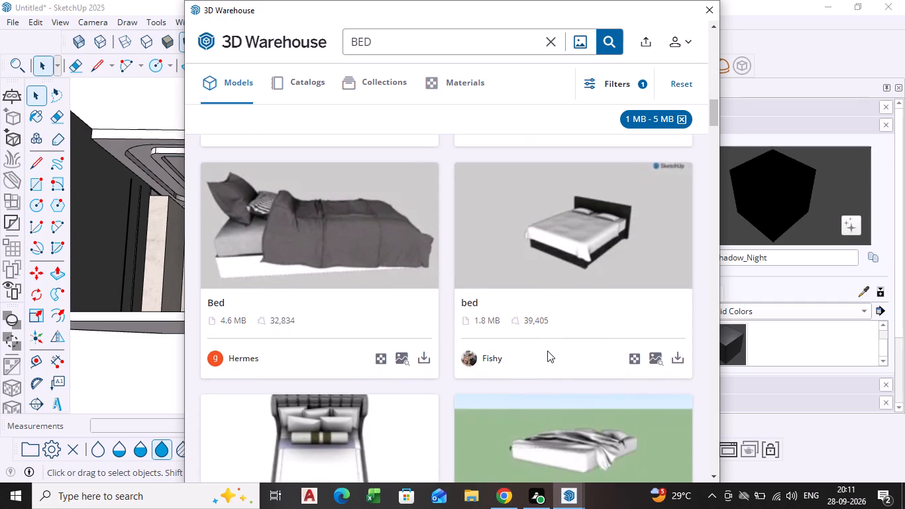
scroll(547, 350, "down", 6)
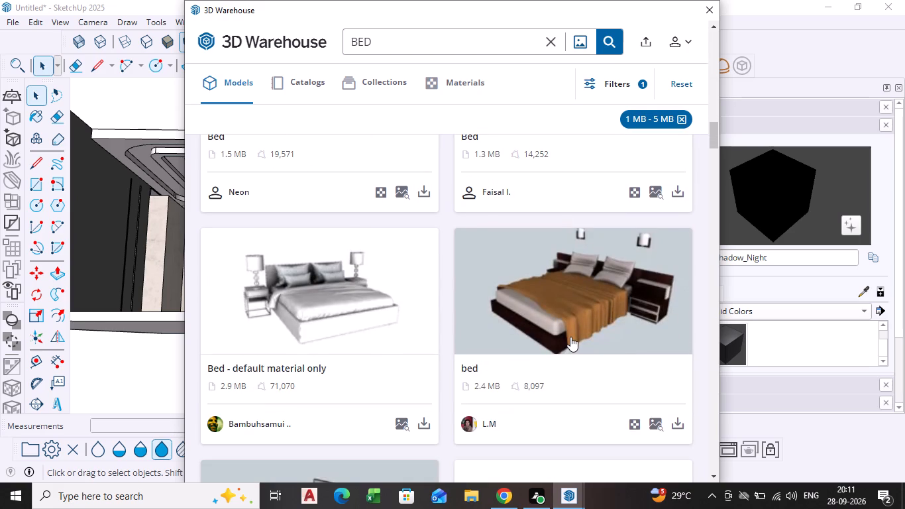
scroll(339, 368, "up", 1)
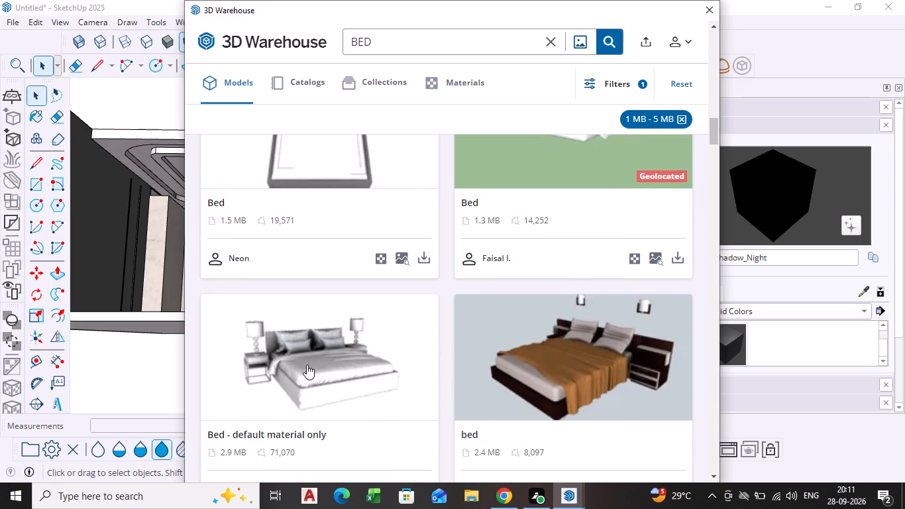
scroll(304, 372, "down", 2)
scroll(433, 332, "up", 10)
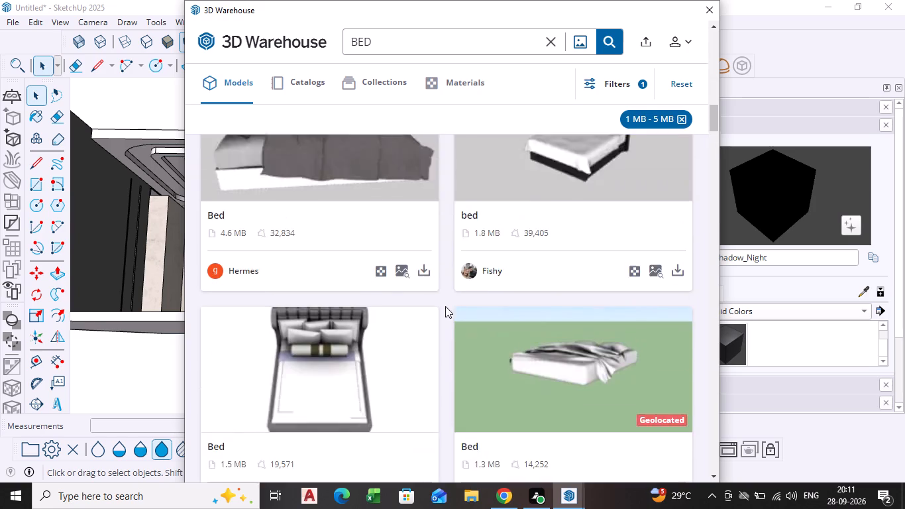
scroll(457, 306, "up", 14)
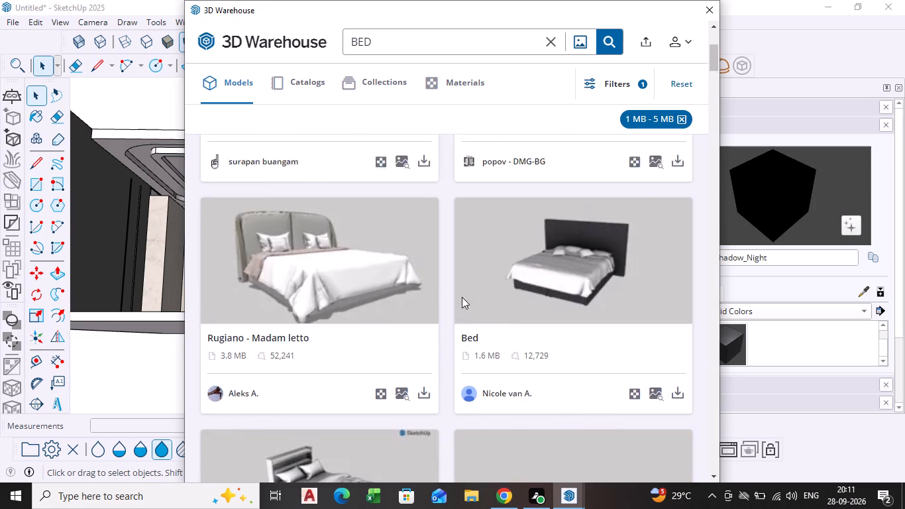
scroll(462, 297, "up", 7)
scroll(462, 296, "down", 5)
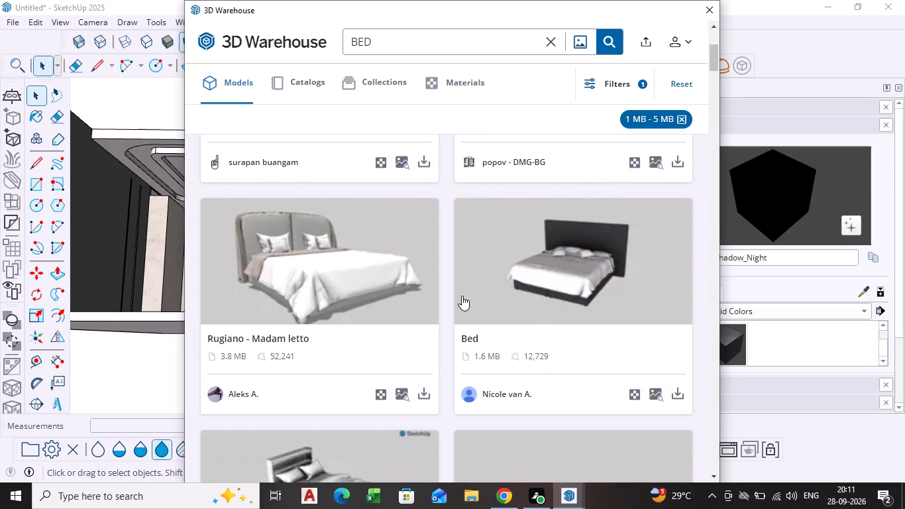
scroll(462, 296, "down", 18)
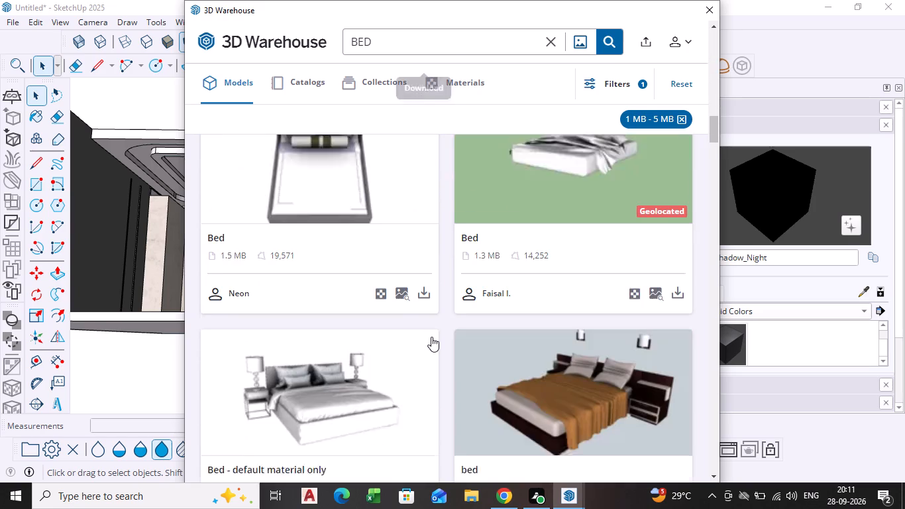
scroll(431, 337, "down", 1)
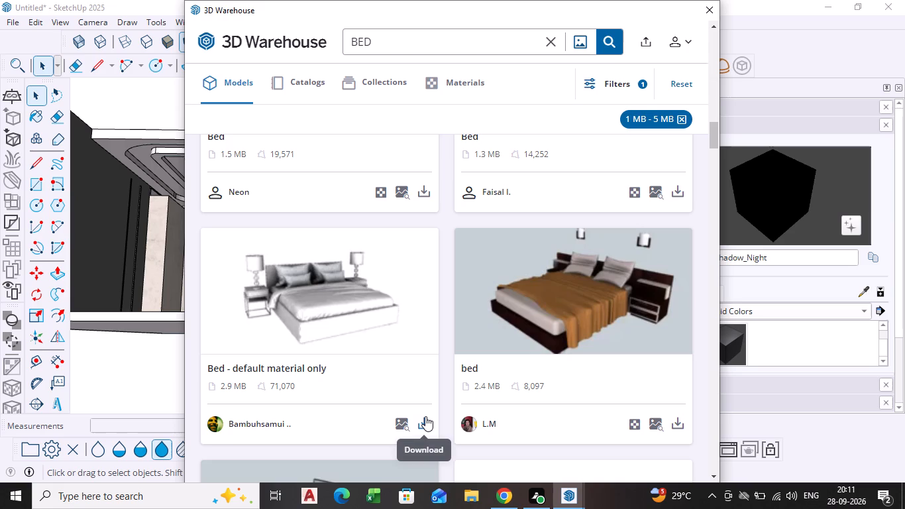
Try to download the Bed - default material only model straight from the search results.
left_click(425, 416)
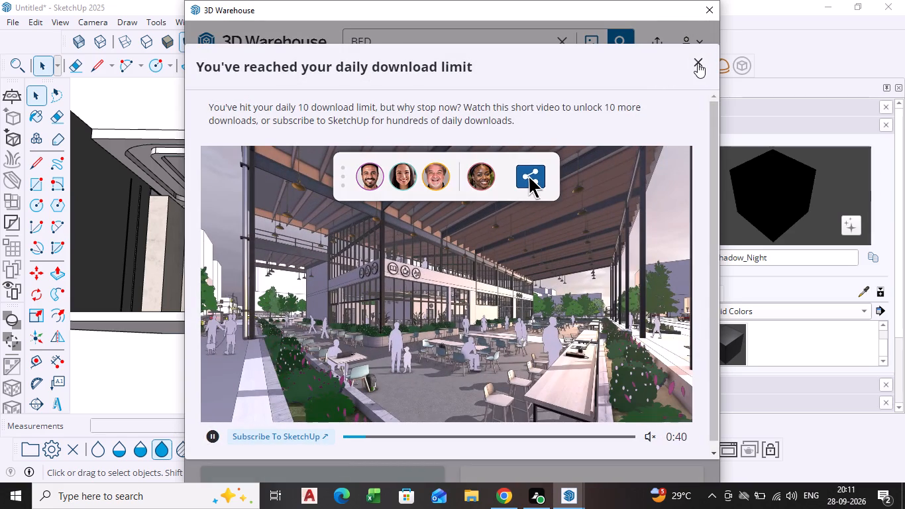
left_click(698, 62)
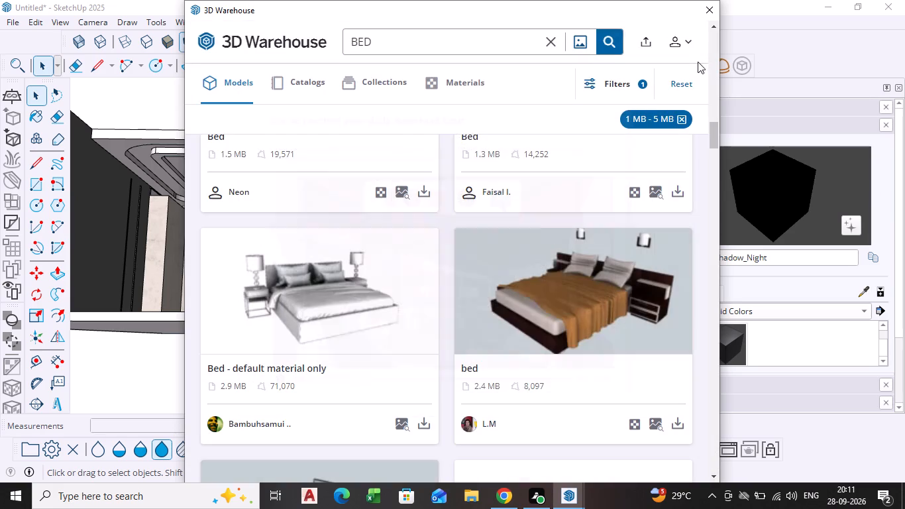
Open the Bed - default material only model's page and unlock 10 more downloads by watching the short video, declining the subscription offer.
left_click(354, 319)
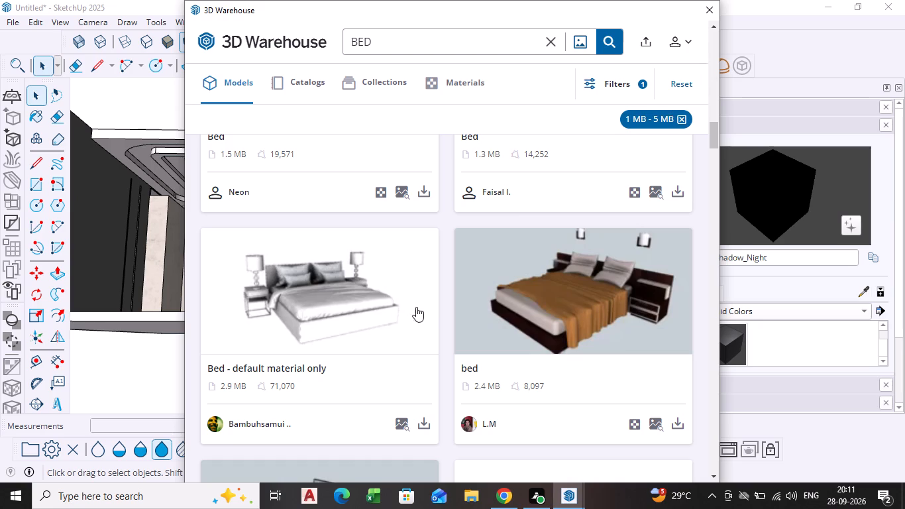
scroll(443, 289, "down", 1)
scroll(512, 268, "down", 2)
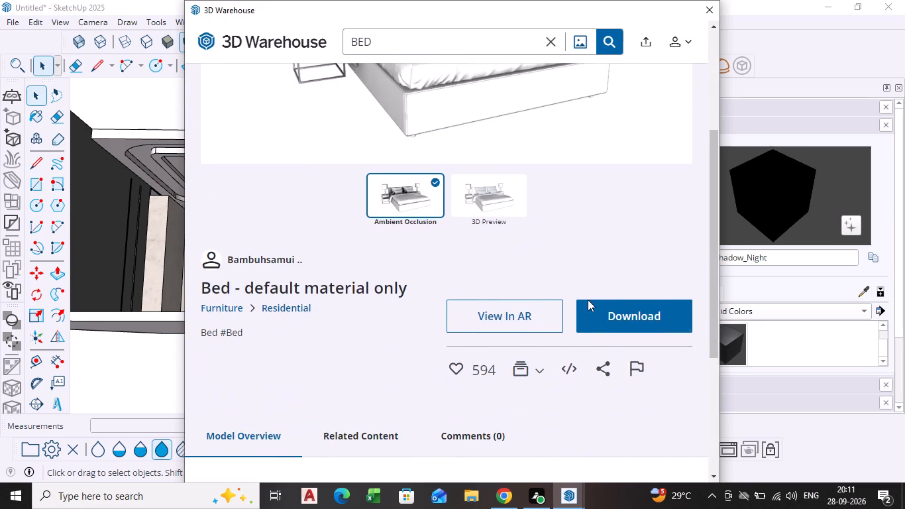
left_click(649, 311)
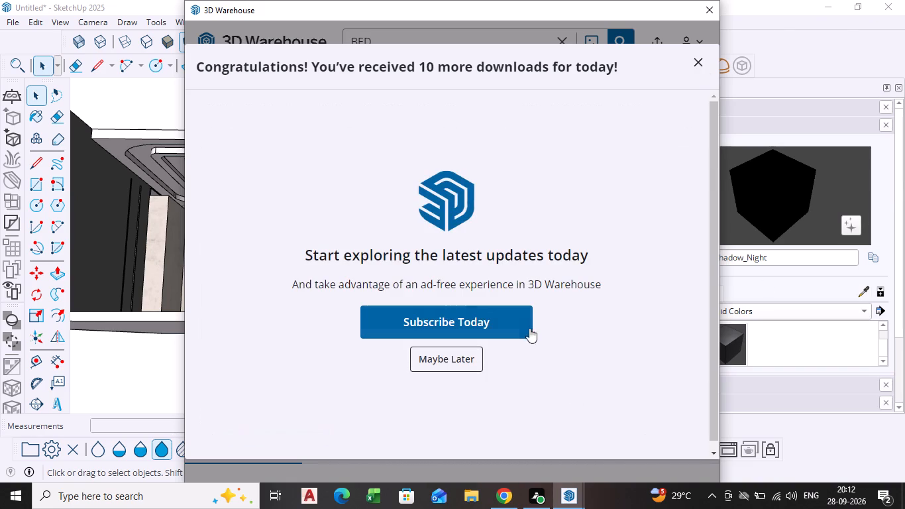
left_click(462, 366)
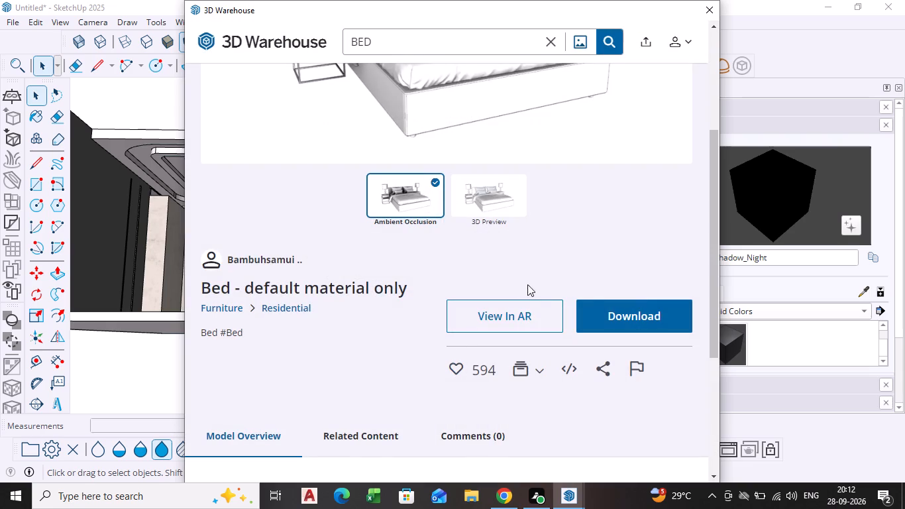
Download the Bed - default material only model and load it directly into the SketchUp model.
scroll(623, 274, "up", 4)
scroll(627, 269, "down", 2)
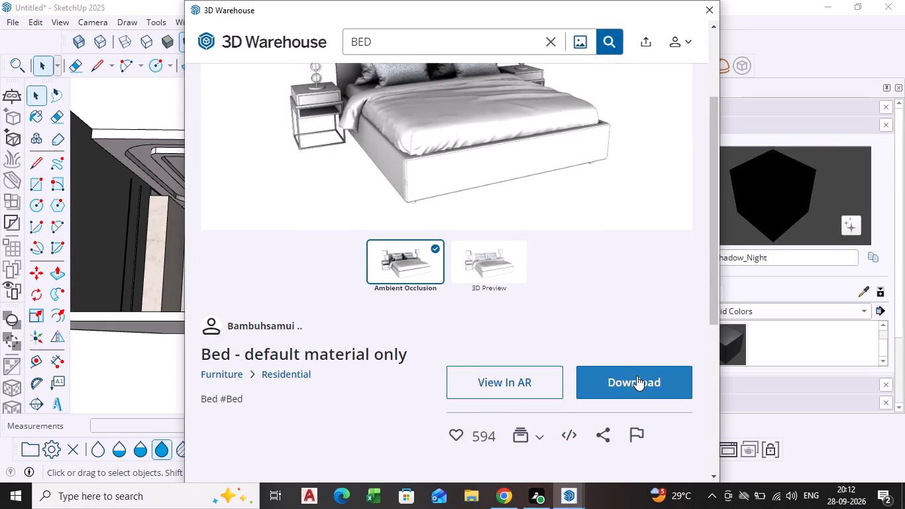
left_click(637, 376)
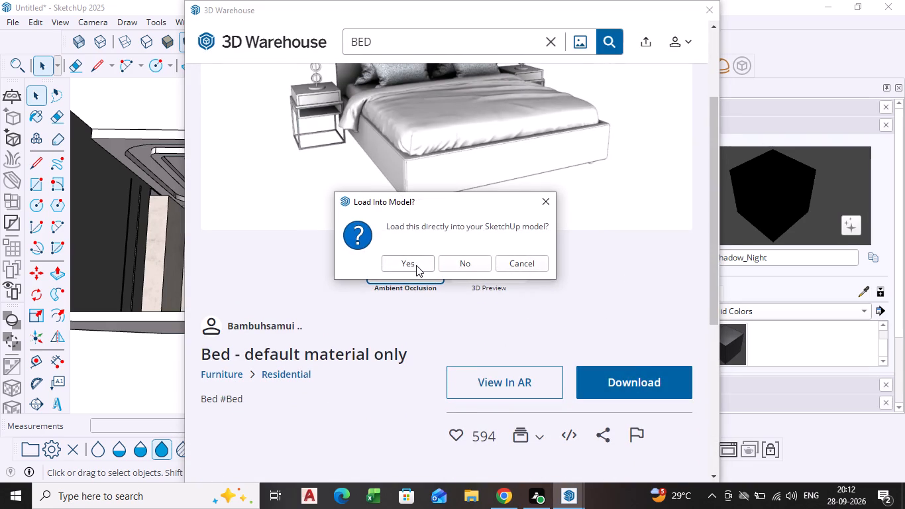
left_click(416, 265)
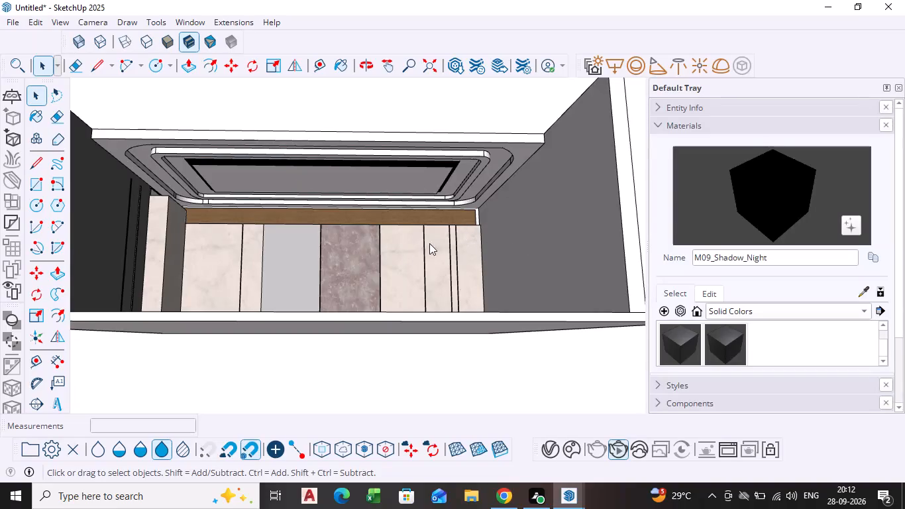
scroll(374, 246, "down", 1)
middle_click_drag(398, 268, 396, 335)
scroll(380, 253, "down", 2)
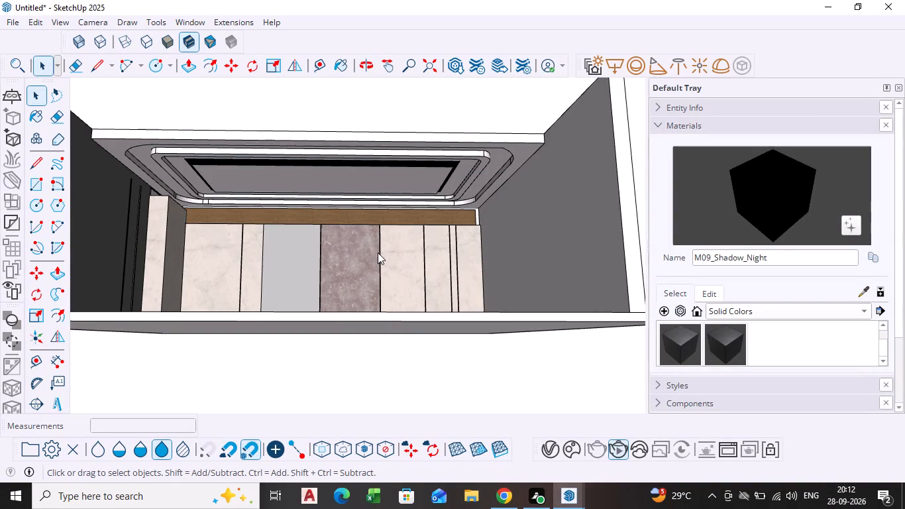
Place the loaded bed model with its nightstands on the room floor in front of the marble-panelled wall.
scroll(378, 195, "down", 2)
middle_click_drag(378, 196, 374, 251)
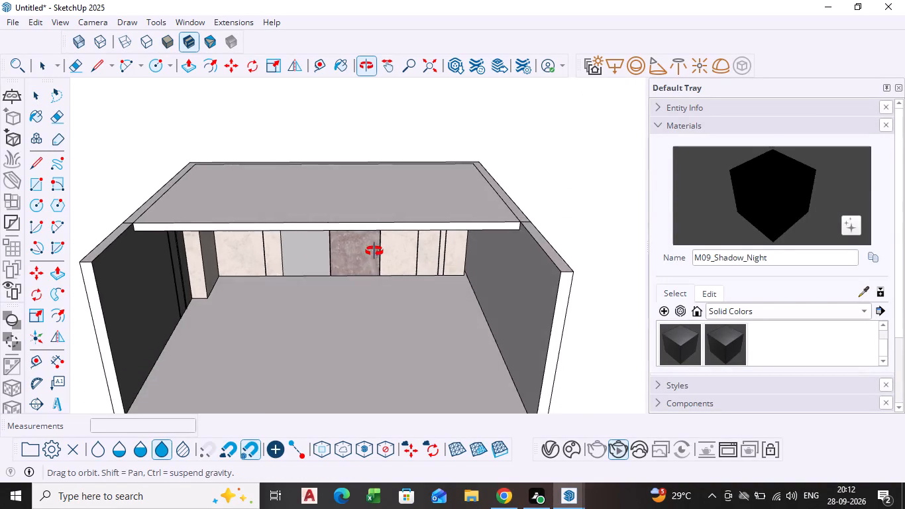
middle_click_drag(374, 251, 376, 232)
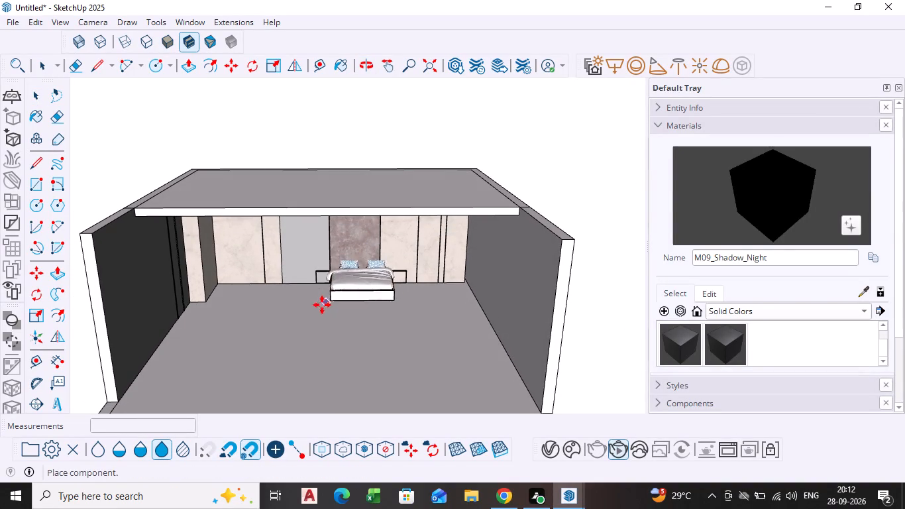
scroll(303, 324, "up", 5)
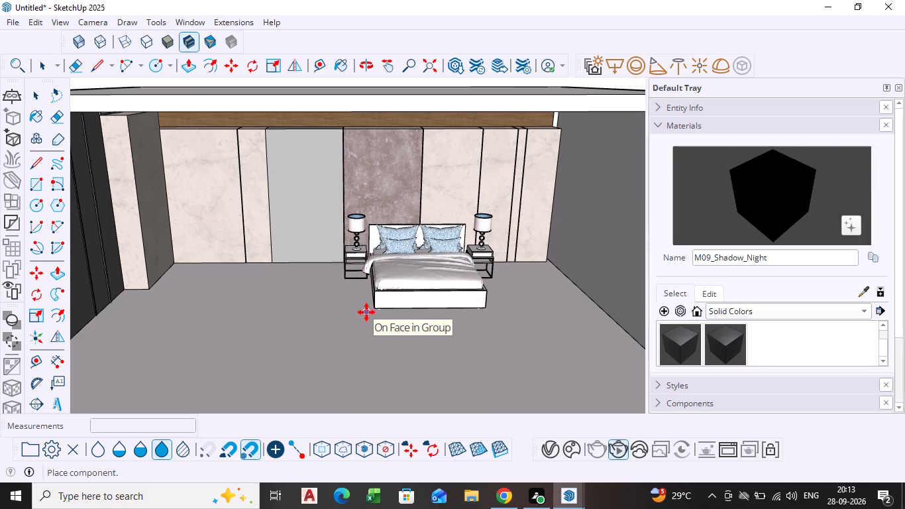
scroll(366, 310, "up", 8)
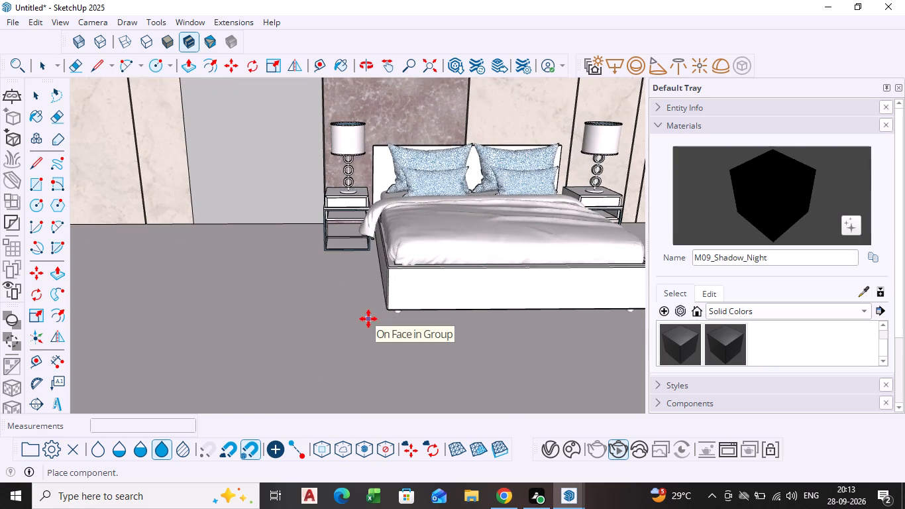
left_click(368, 327)
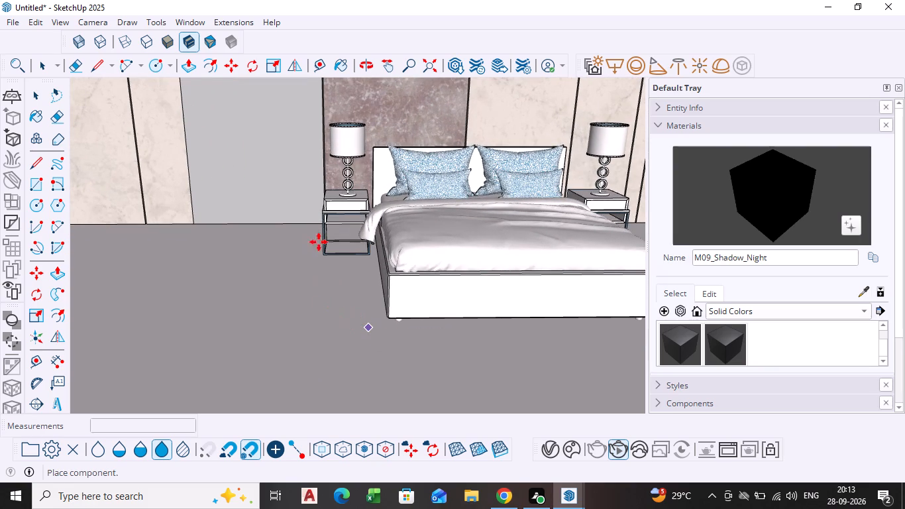
Scale the bed set along the green axis from its foot end by a factor of about 1.80.
middle_click_drag(326, 251, 357, 348)
scroll(327, 254, "down", 1)
middle_click_drag(359, 321, 339, 249)
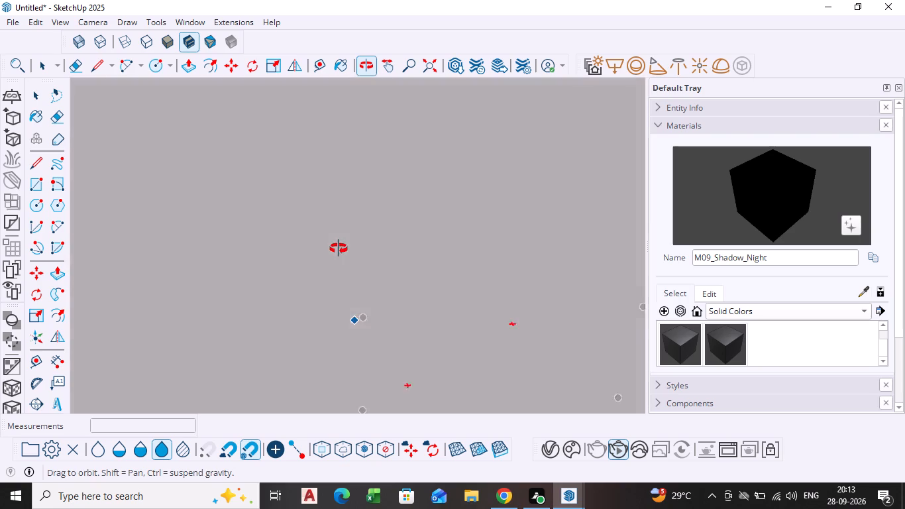
middle_click_drag(339, 249, 343, 233)
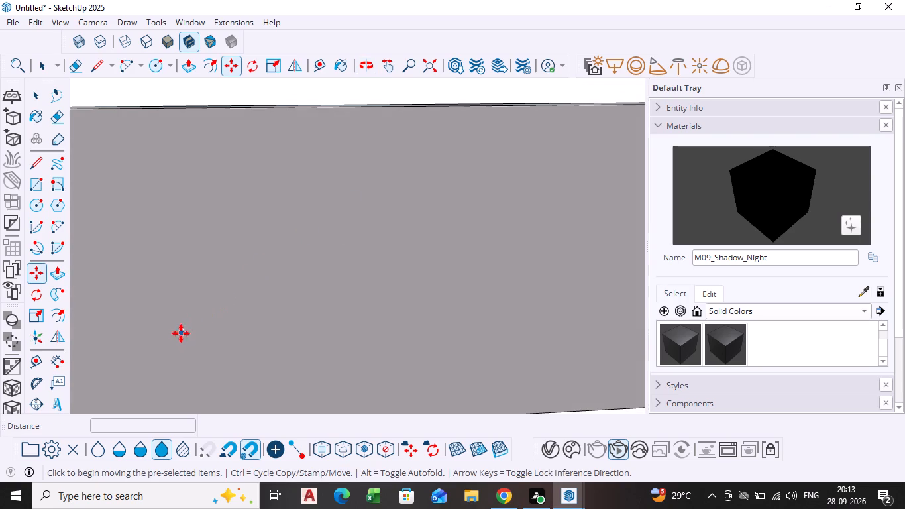
middle_click_drag(551, 358, 551, 298)
scroll(551, 349, "down", 1)
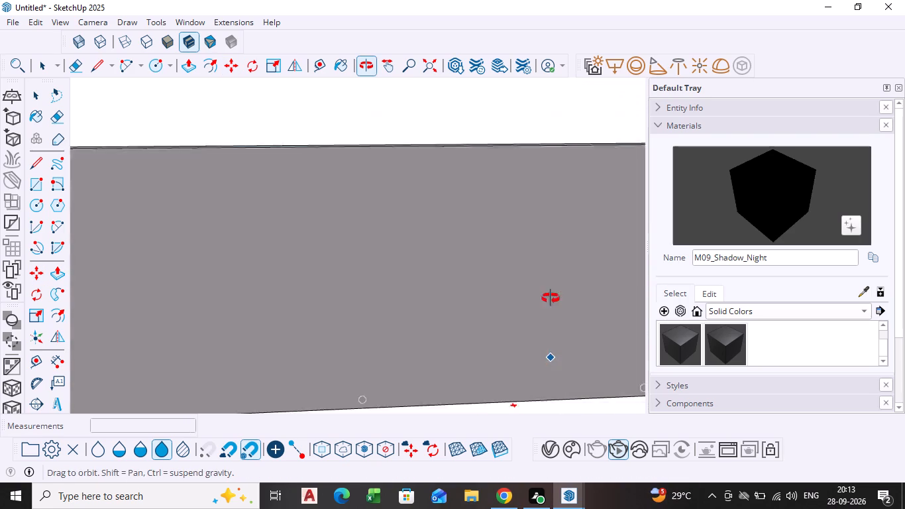
middle_click_drag(551, 298, 543, 232)
scroll(536, 269, "down", 17)
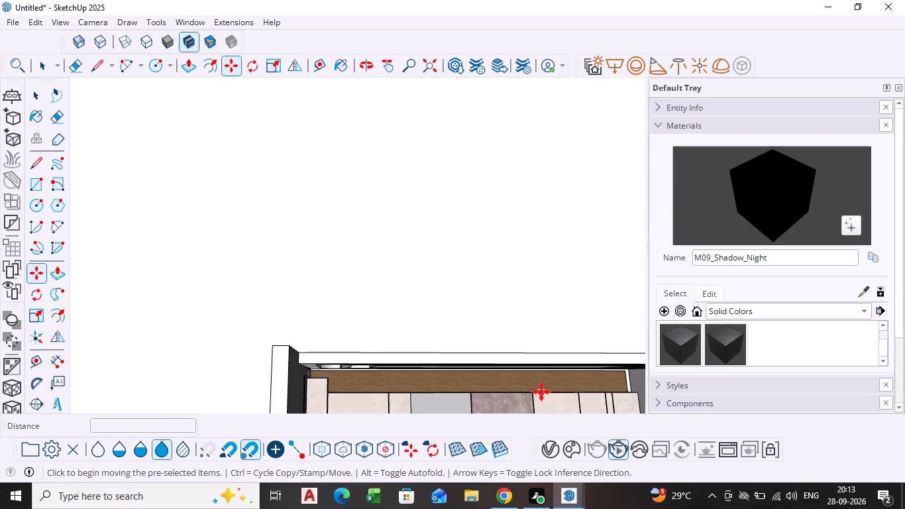
scroll(541, 393, "down", 3)
middle_click_drag(550, 394, 490, 249, "shift")
middle_click_drag(466, 340, 485, 420)
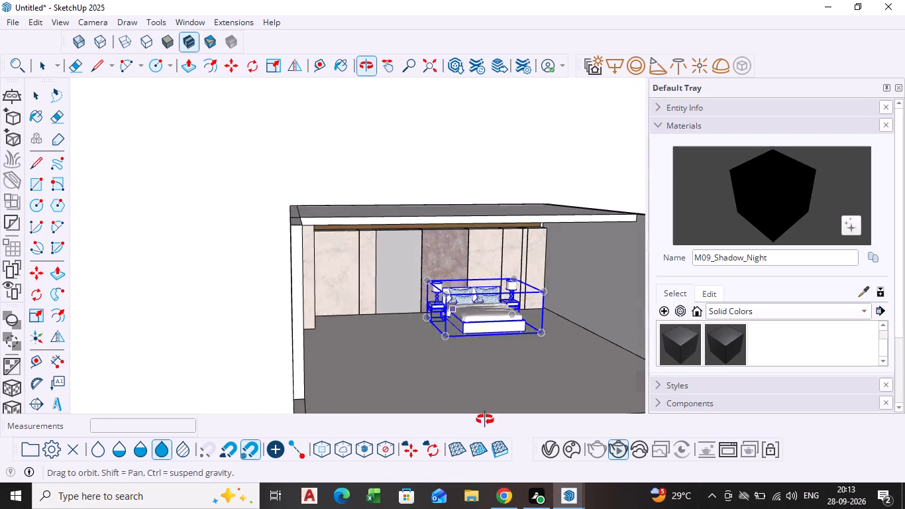
middle_click_drag(485, 420, 485, 418)
scroll(476, 325, "up", 14)
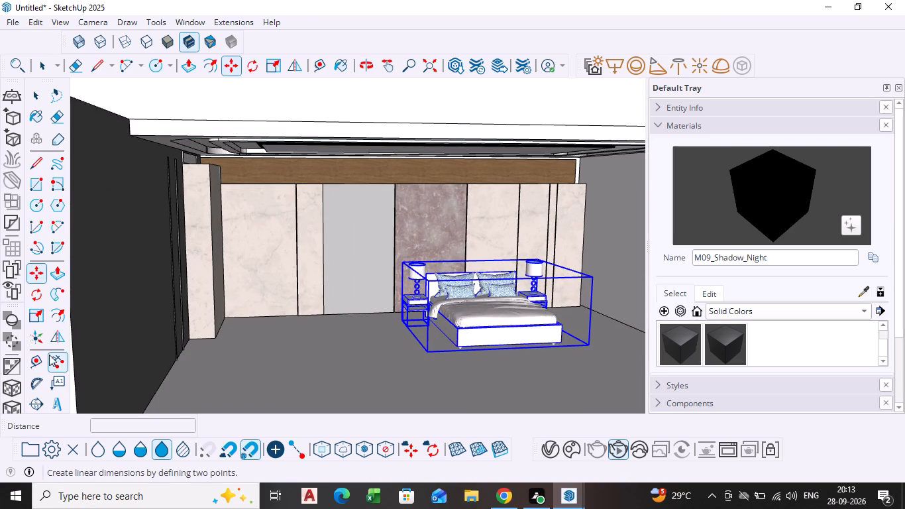
left_click(43, 319)
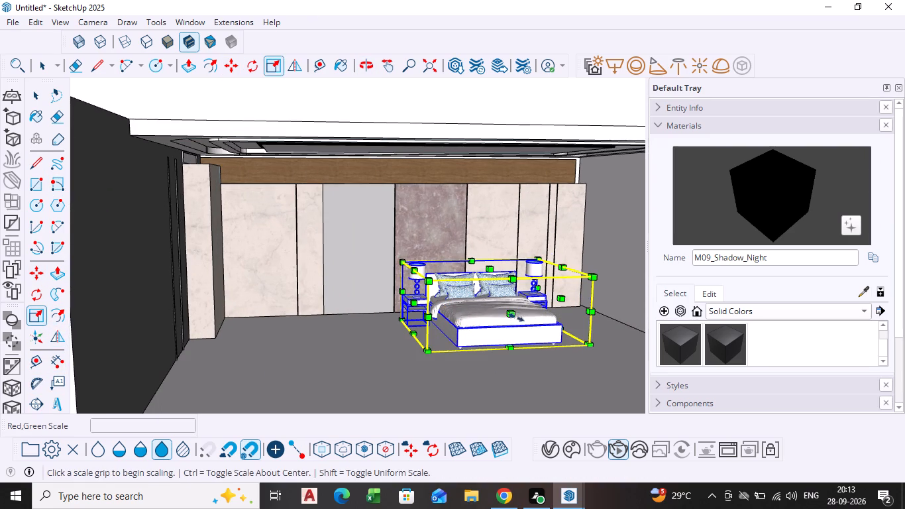
left_click(514, 317)
left_click(546, 361)
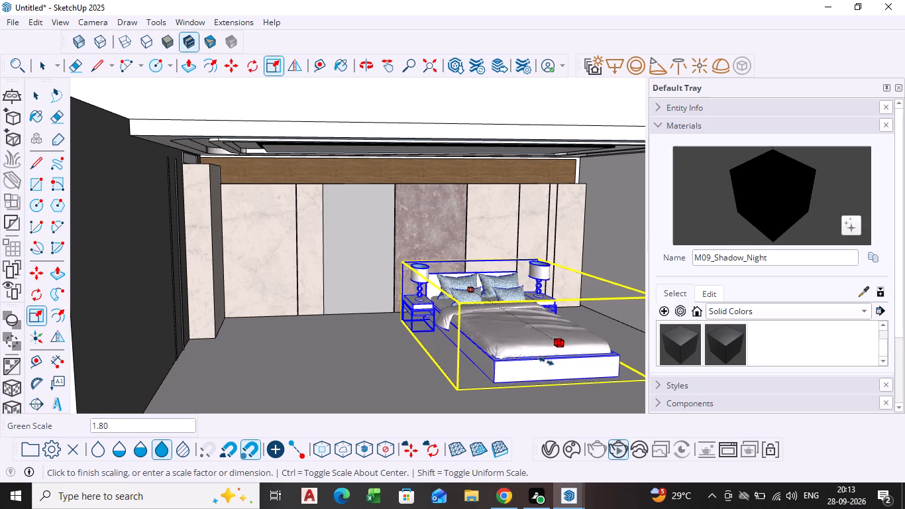
Widen the bed set along the red axis, by about 1.39 on the open-floor side and slightly more toward the nearer side wall.
left_click(425, 315)
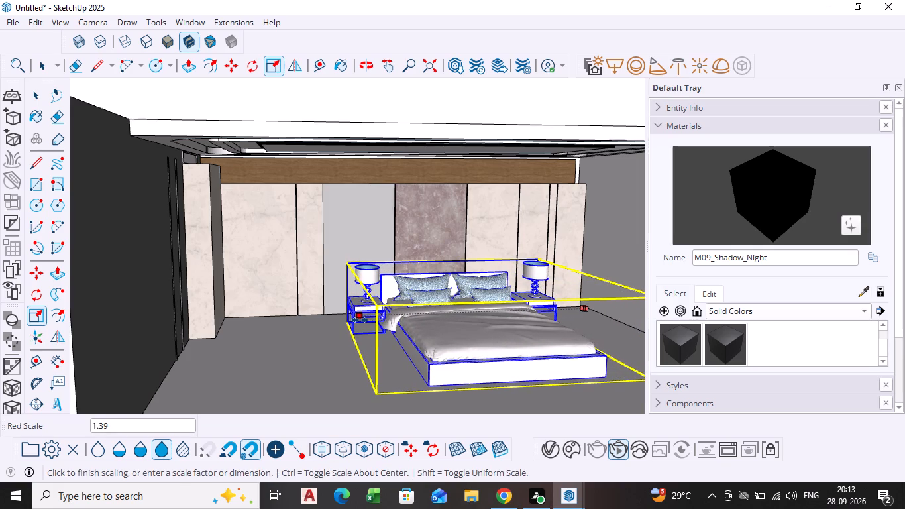
left_click(359, 319)
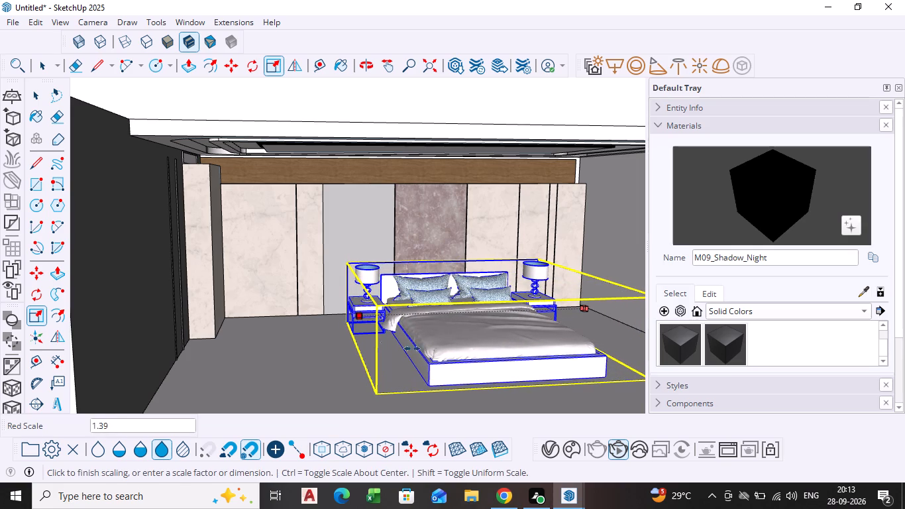
scroll(440, 347, "down", 2)
middle_click_drag(472, 347, 333, 323, "shift")
middle_click_drag(511, 315, 504, 314)
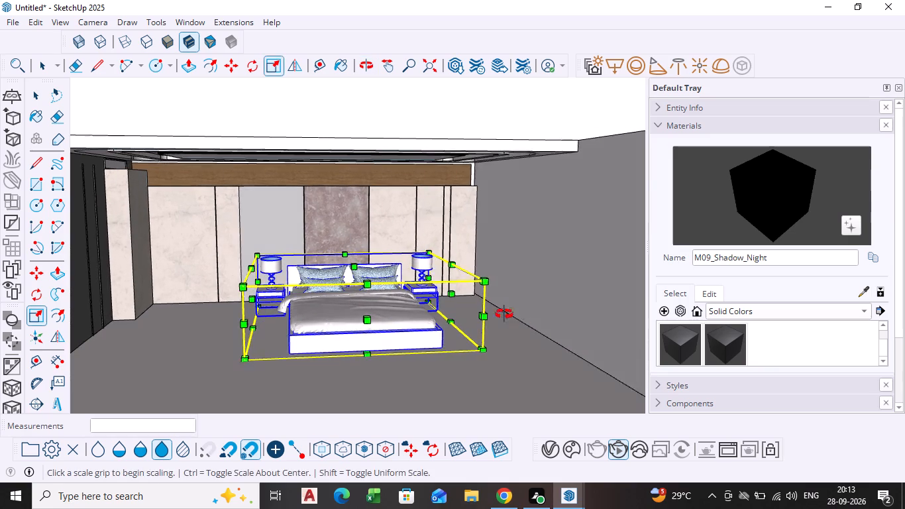
middle_click_drag(504, 314, 419, 335)
scroll(449, 317, "up", 8)
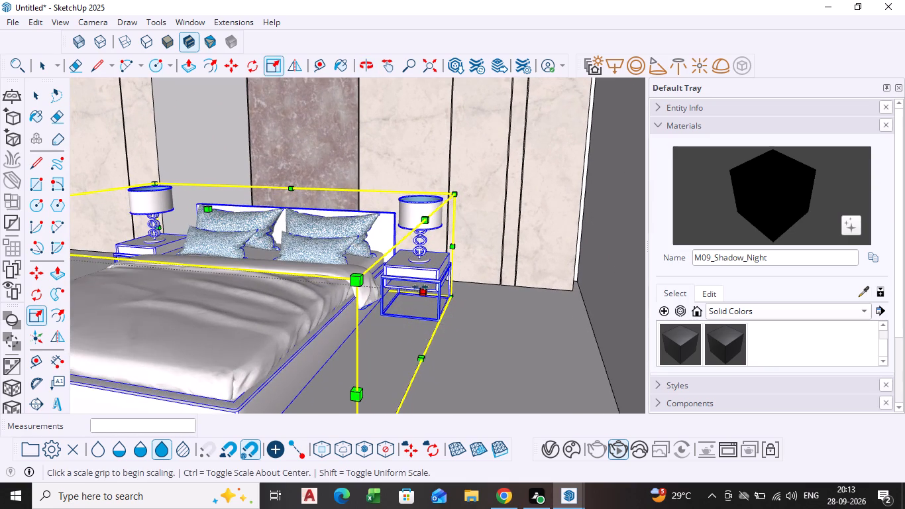
left_click(428, 293)
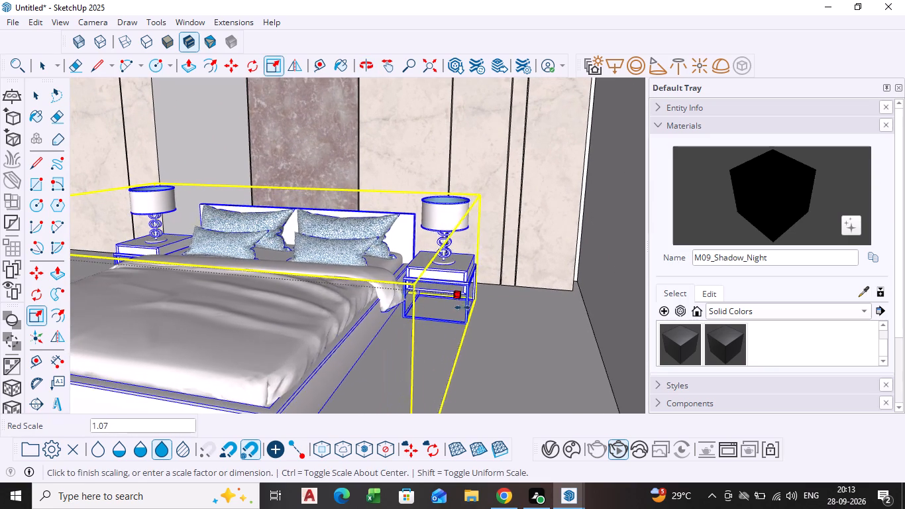
left_click(479, 310)
key("space")
Widen the bed set toward the nearer side wall by a red scale of about 1.16, and deselect it.
scroll(494, 321, "down", 5)
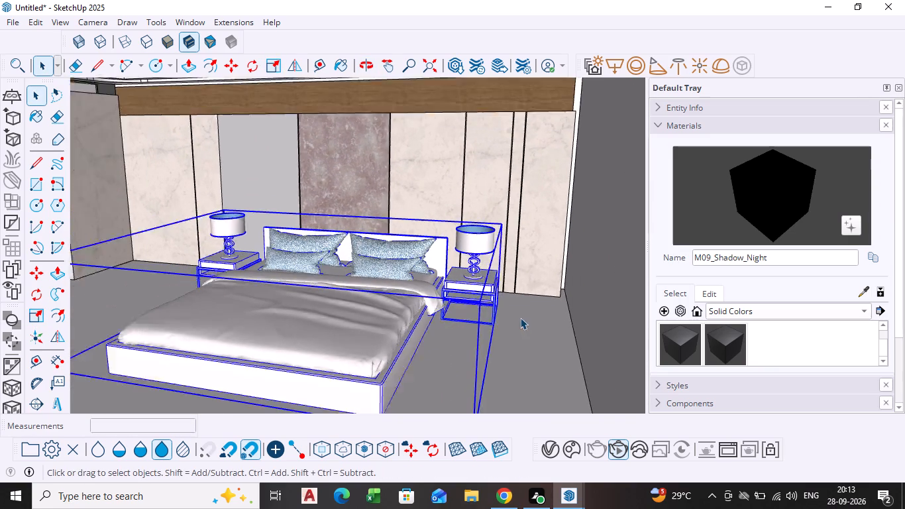
scroll(430, 287, "down", 1)
middle_click_drag(430, 287, 447, 353)
scroll(425, 341, "up", 2)
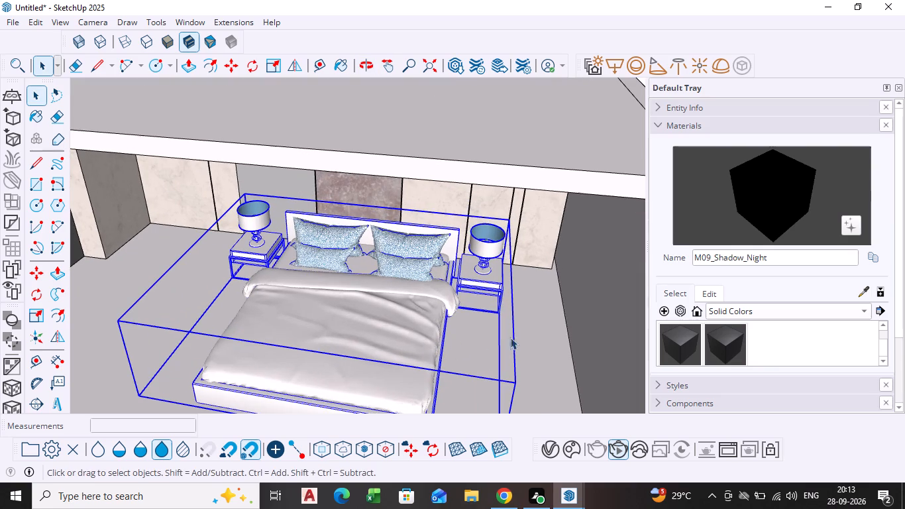
middle_click_drag(518, 336, 468, 298)
scroll(520, 330, "up", 4)
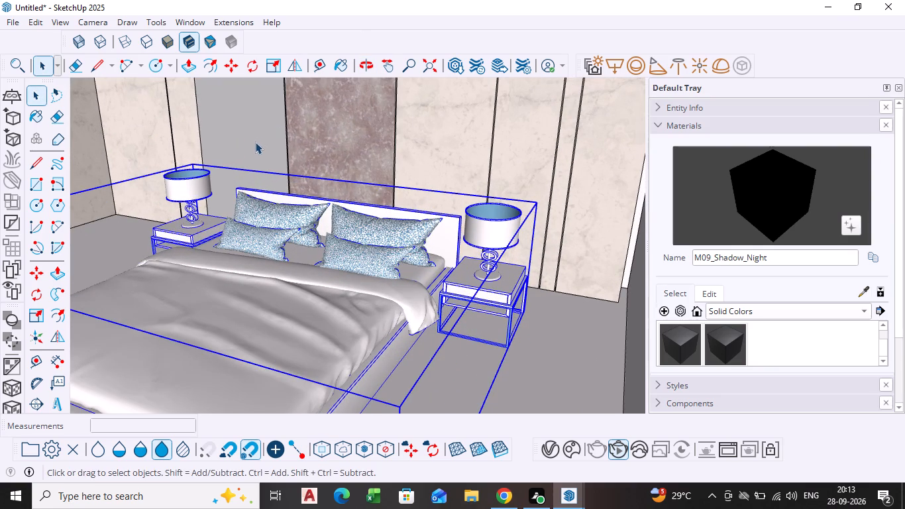
scroll(803, 82, "up", 1)
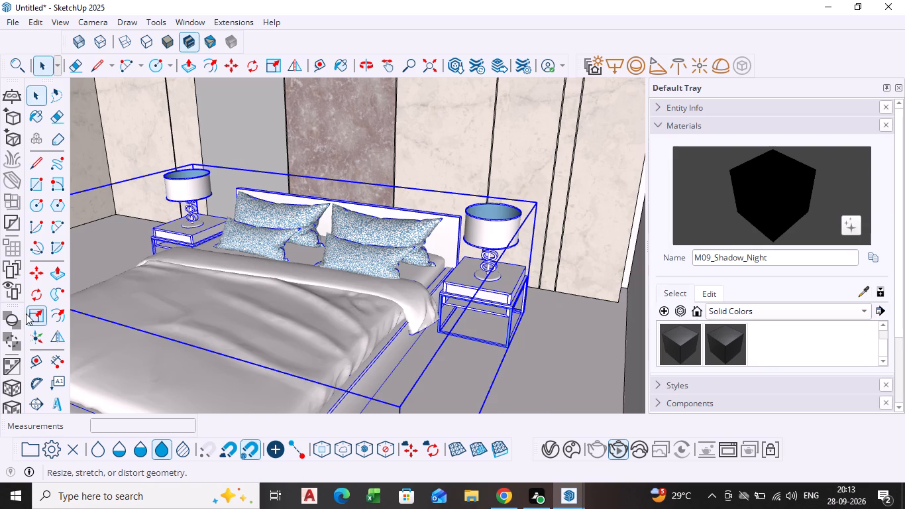
left_click(40, 317)
left_click(494, 344)
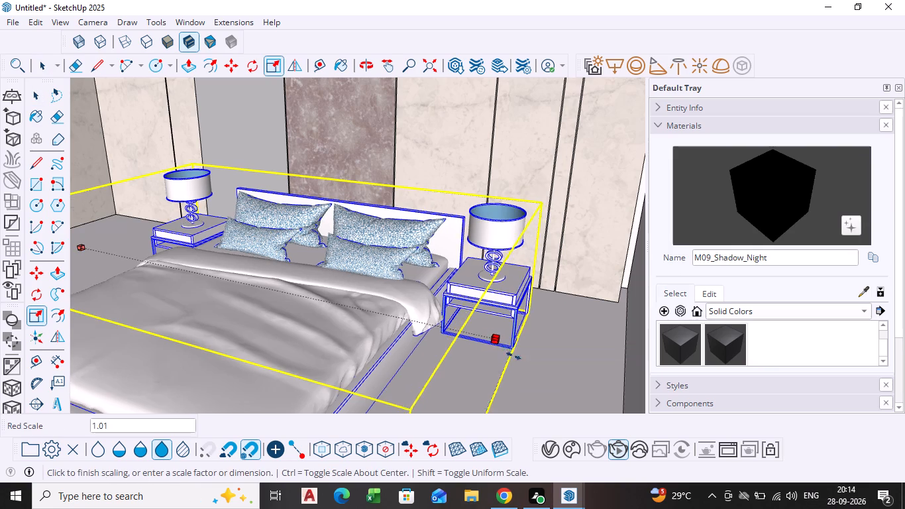
left_click(590, 367)
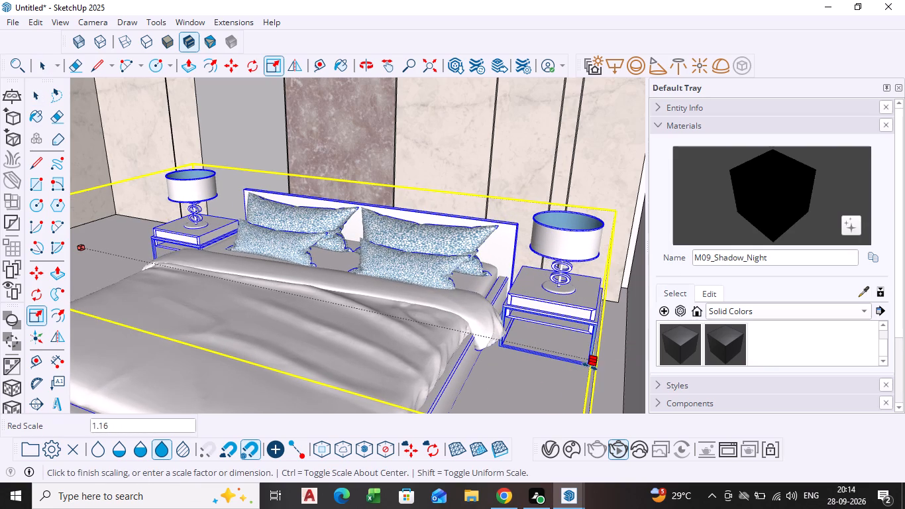
scroll(435, 291, "down", 4)
scroll(388, 262, "down", 8)
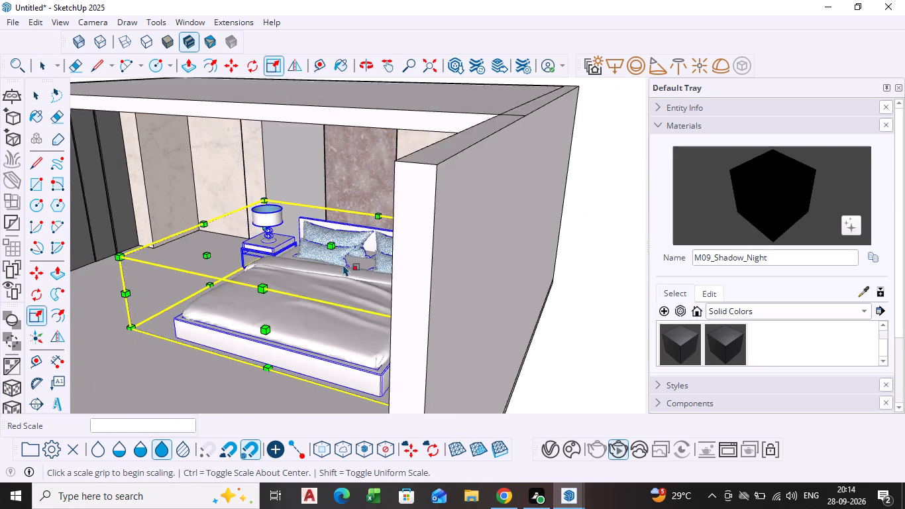
middle_click_drag(341, 260, 401, 286)
middle_click_drag(299, 302, 339, 273)
left_click(597, 119)
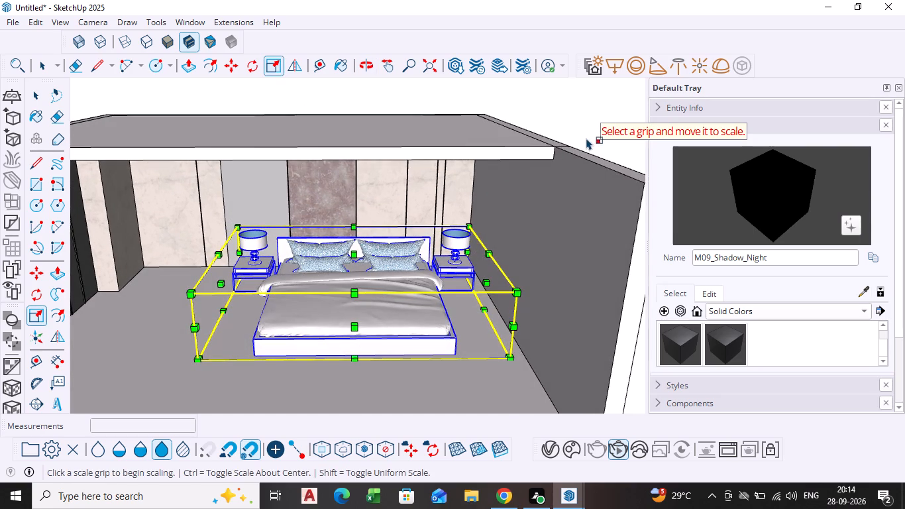
key("space")
left_click(574, 121)
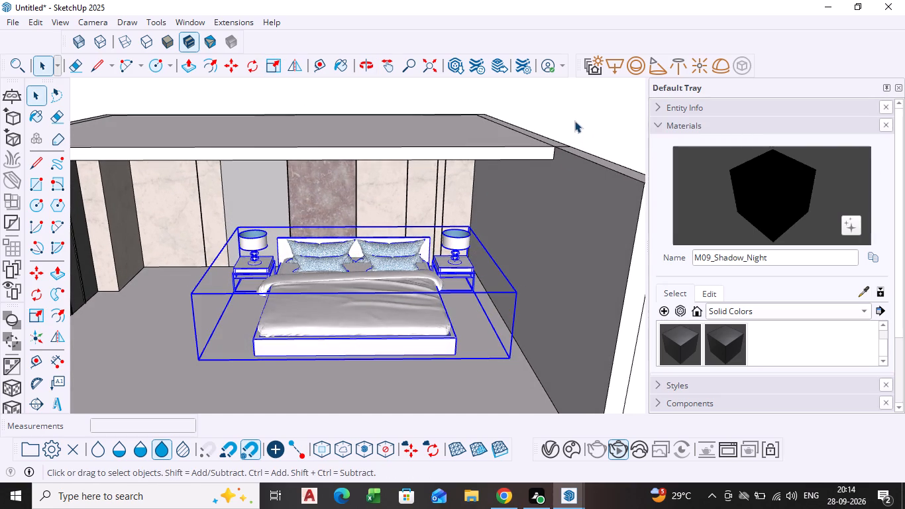
Scale the bed set along the green axis from its headboard side toward the panelled wall by a factor of about 1.15.
scroll(549, 192, "down", 4)
middle_click_drag(490, 231, 486, 205)
scroll(470, 221, "up", 4)
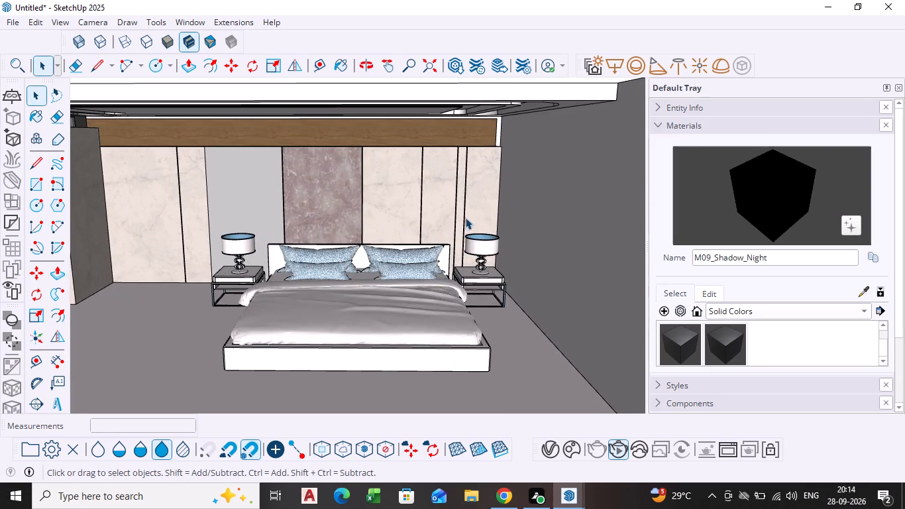
middle_click_drag(447, 221, 446, 256)
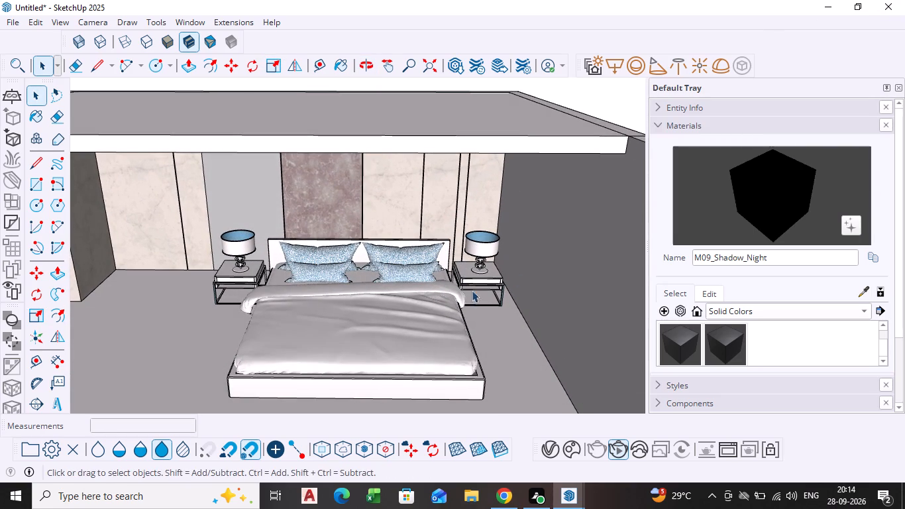
middle_click(442, 306)
middle_click_drag(409, 300, 439, 313)
scroll(341, 264, "up", 6)
middle_click_drag(325, 264, 349, 299)
middle_click_drag(317, 295, 311, 294)
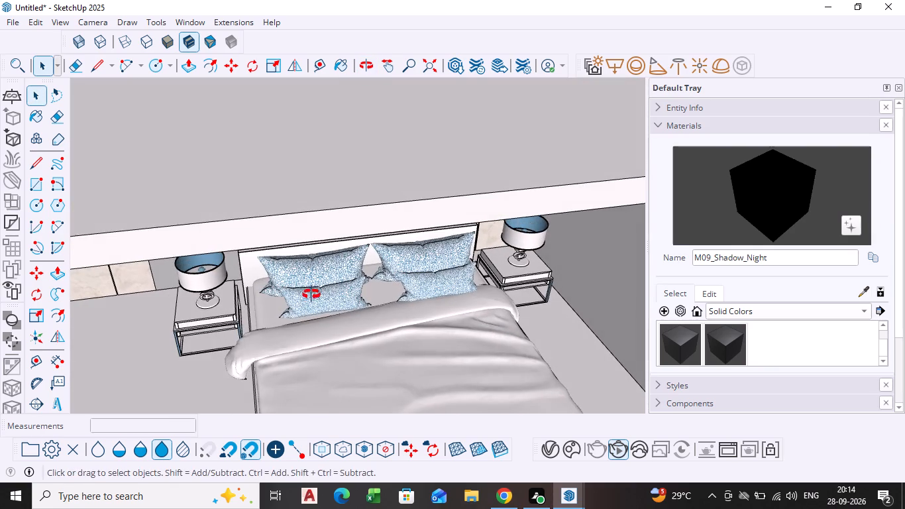
middle_click_drag(311, 294, 310, 242)
scroll(285, 260, "up", 4)
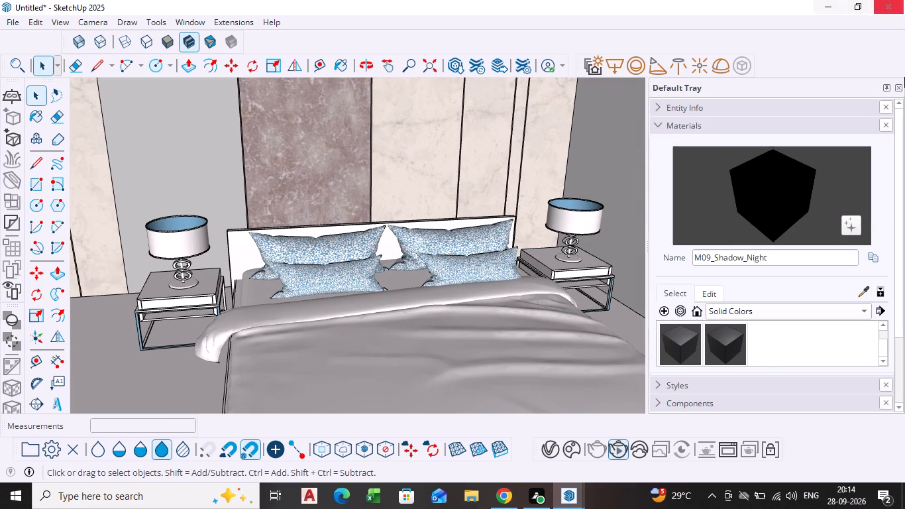
middle_click_drag(151, 198, 223, 231)
scroll(152, 198, "down", 1)
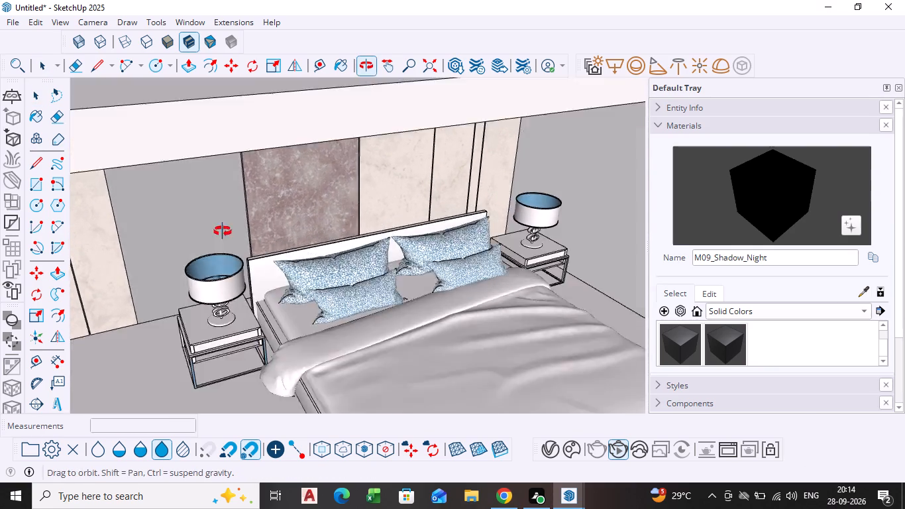
middle_click_drag(223, 231, 238, 204)
scroll(205, 256, "up", 5)
middle_click_drag(207, 277, 262, 294)
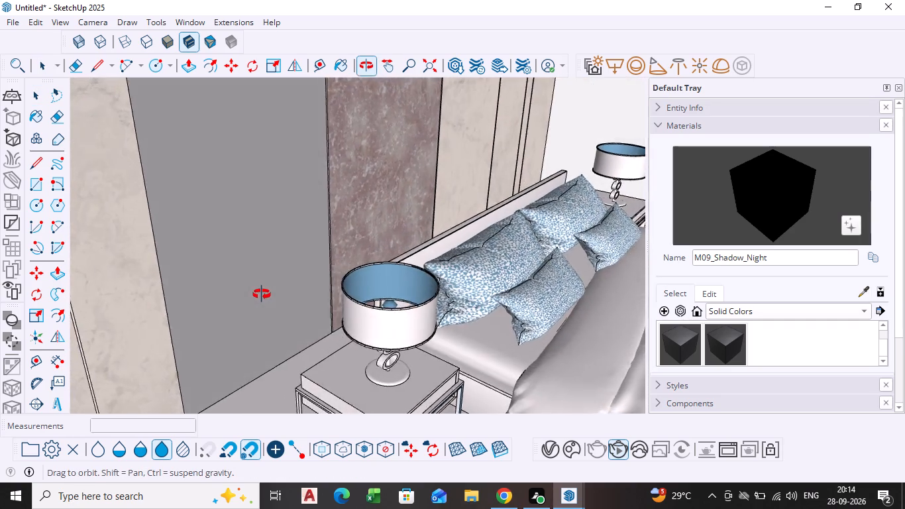
middle_click_drag(262, 294, 294, 307)
scroll(386, 276, "up", 5)
middle_click_drag(407, 327, 431, 325)
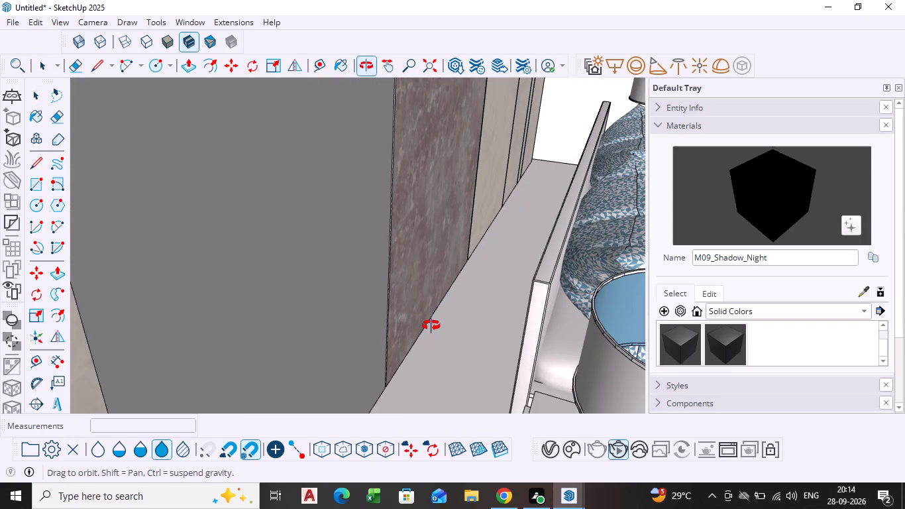
middle_click_drag(431, 325, 432, 325)
middle_click_drag(441, 325, 456, 351)
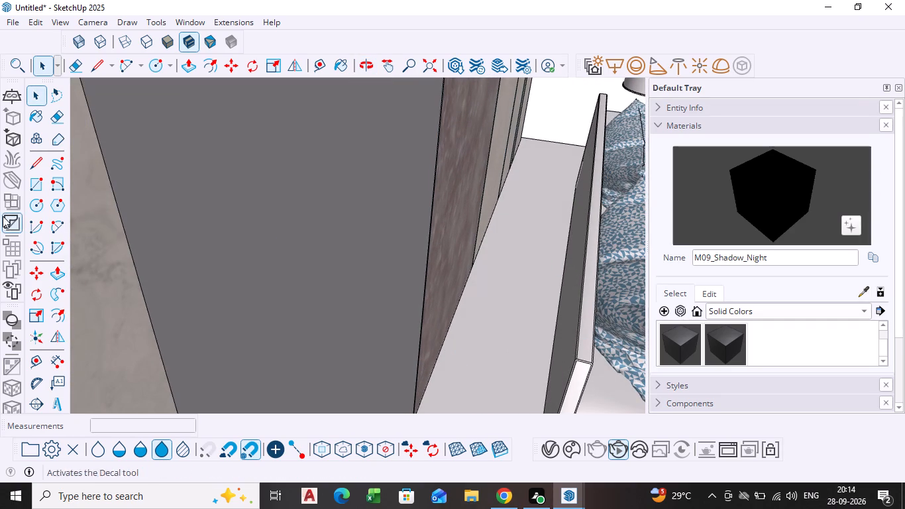
left_click(37, 316)
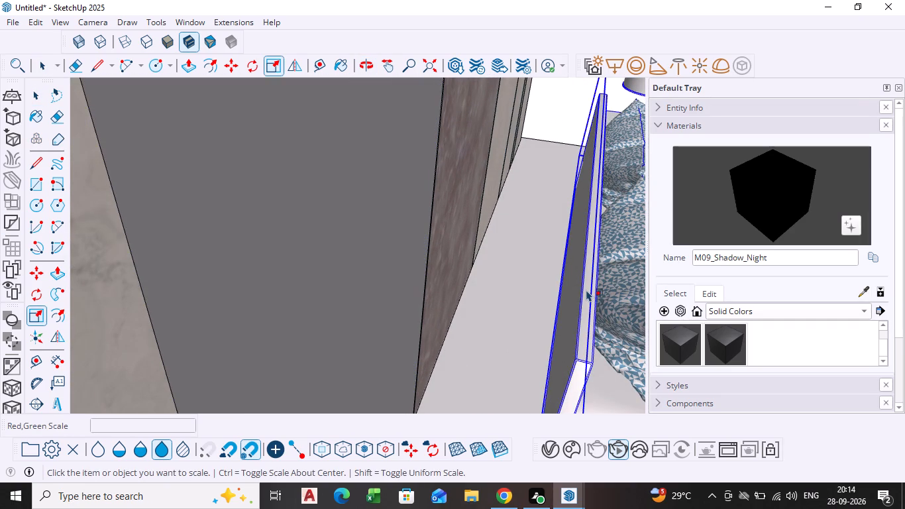
left_click(586, 290)
left_click(573, 221)
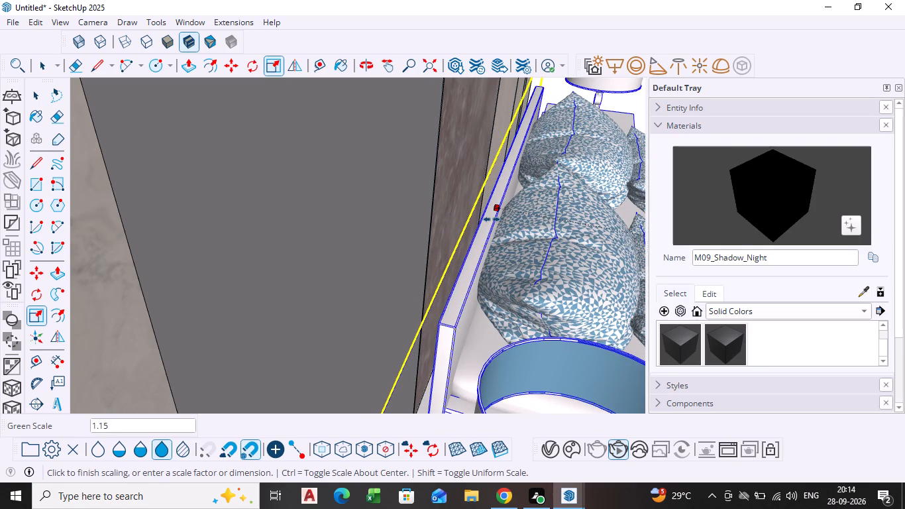
left_click(492, 219)
scroll(498, 257, "down", 4)
key("space")
Deselect the bed set and examine how it fits against the panelled wall within the whole room.
scroll(525, 258, "down", 7)
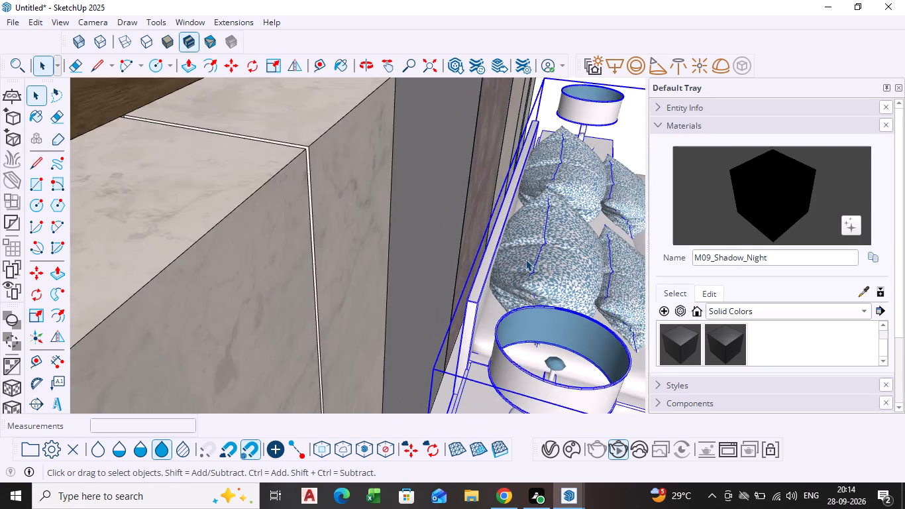
scroll(525, 259, "down", 16)
middle_click_drag(483, 335, 507, 250)
scroll(488, 290, "down", 1)
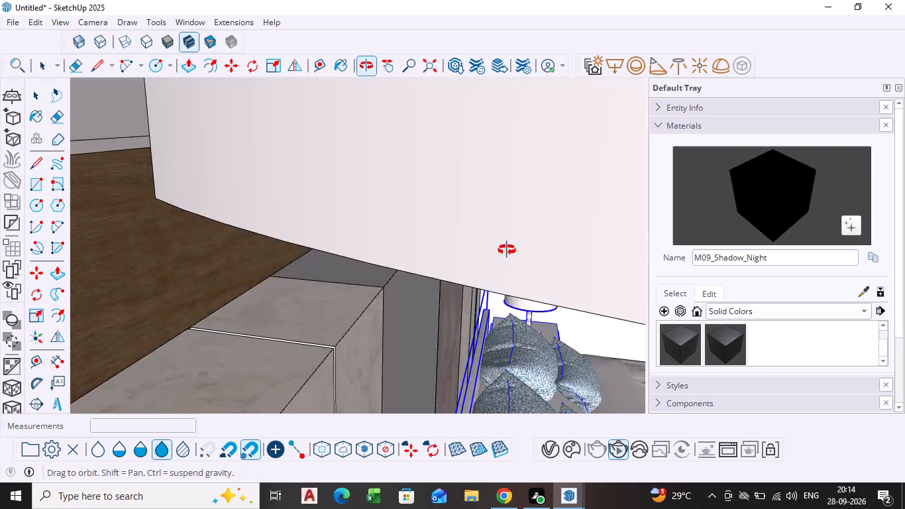
middle_click_drag(507, 250, 516, 223)
scroll(496, 331, "down", 6)
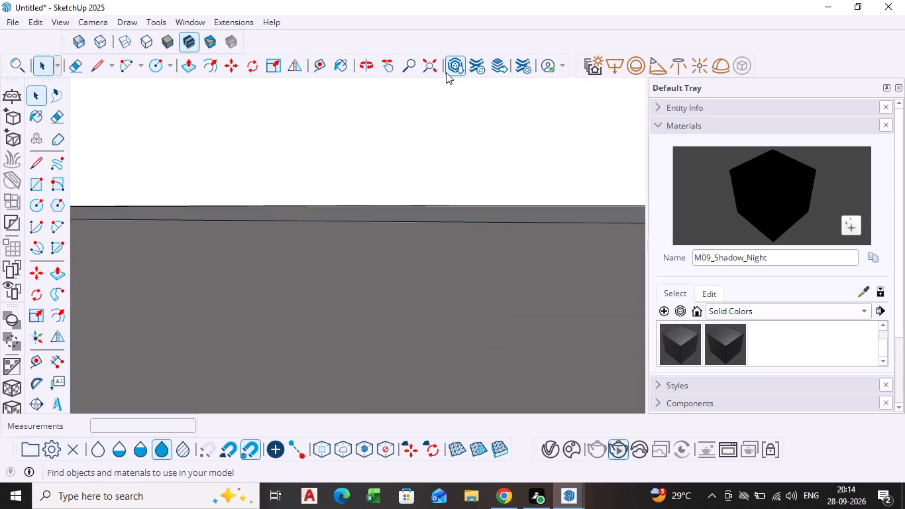
left_click(435, 72)
middle_click_drag(403, 272, 267, 298)
scroll(398, 276, "down", 1)
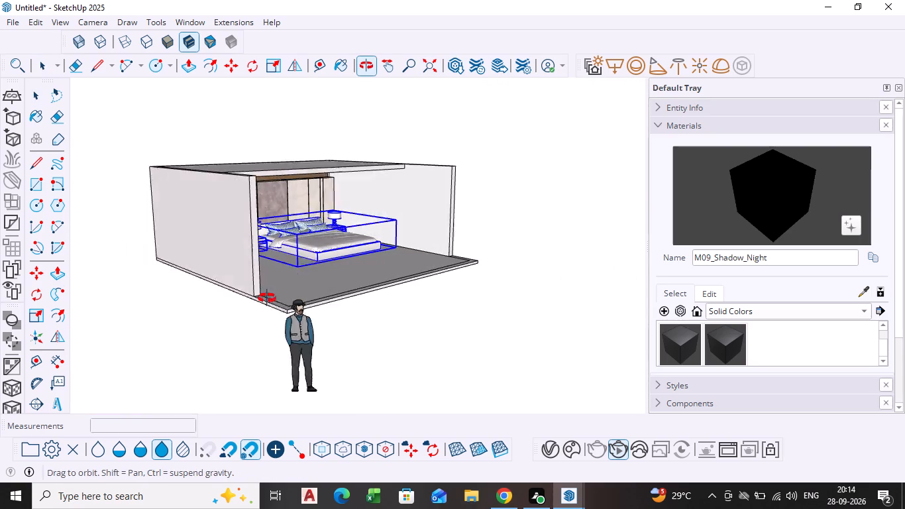
middle_click_drag(267, 298, 248, 297)
scroll(313, 217, "up", 5)
middle_click_drag(401, 291, 347, 310)
scroll(356, 242, "up", 9)
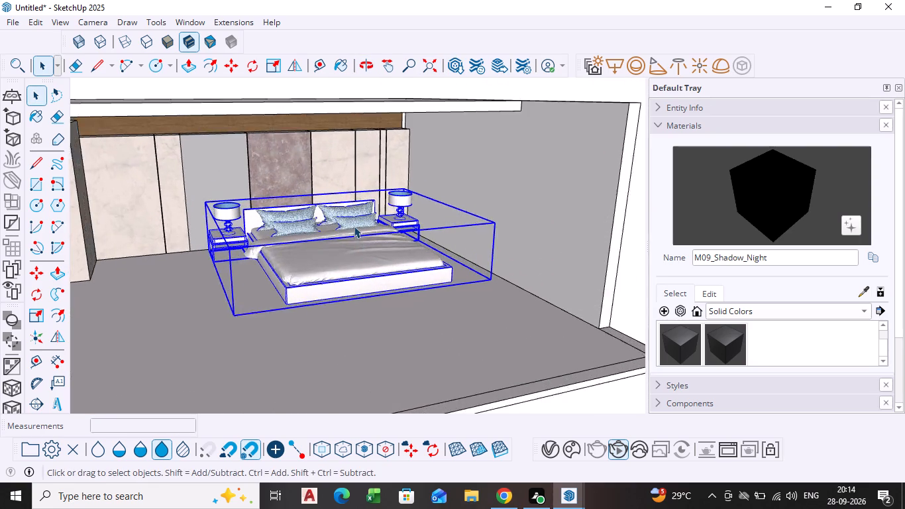
key("space")
left_click(504, 323)
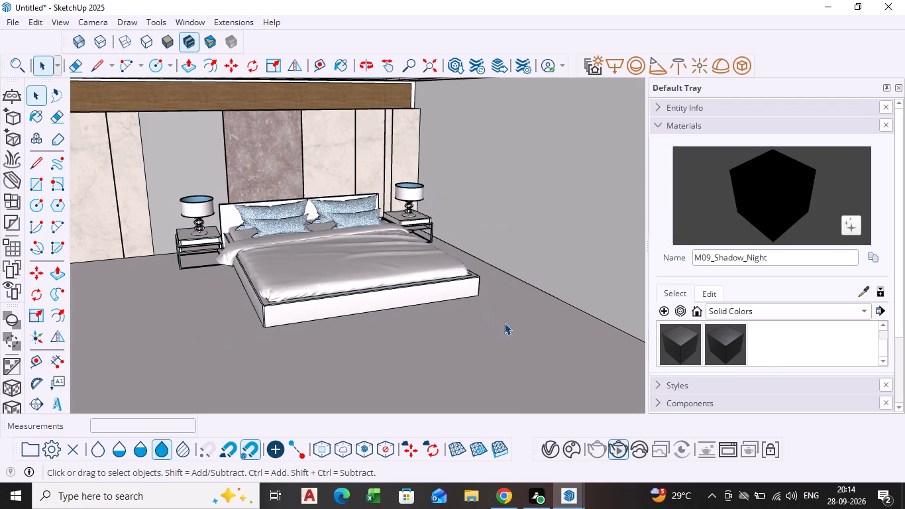
middle_click_drag(504, 323, 432, 341)
scroll(271, 251, "down", 2)
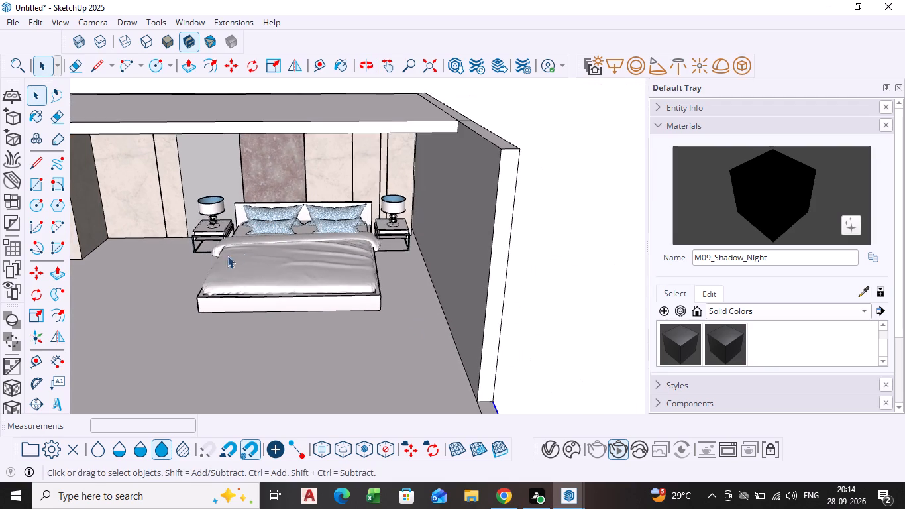
middle_click_drag(205, 237, 270, 219, "shift")
middle_click_drag(295, 237, 294, 218)
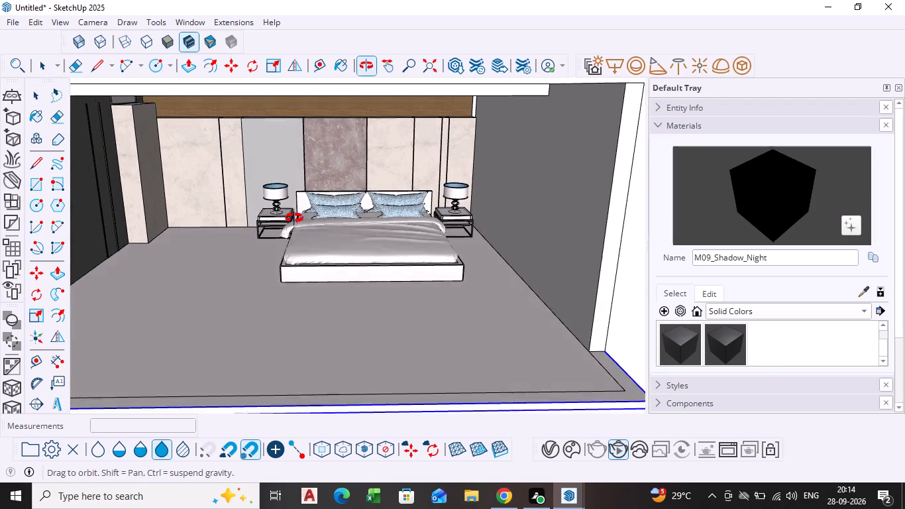
middle_click_drag(294, 218, 293, 211)
scroll(299, 215, "up", 4)
scroll(303, 232, "down", 2)
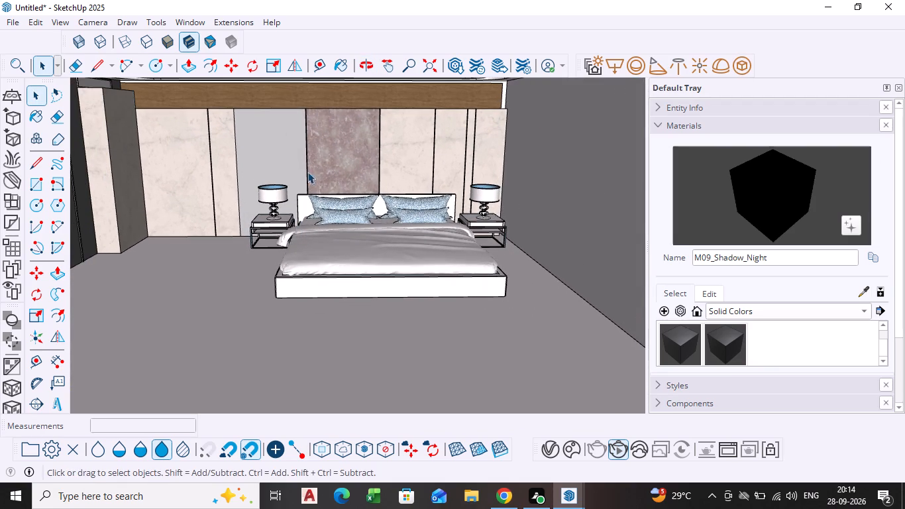
scroll(334, 174, "down", 2)
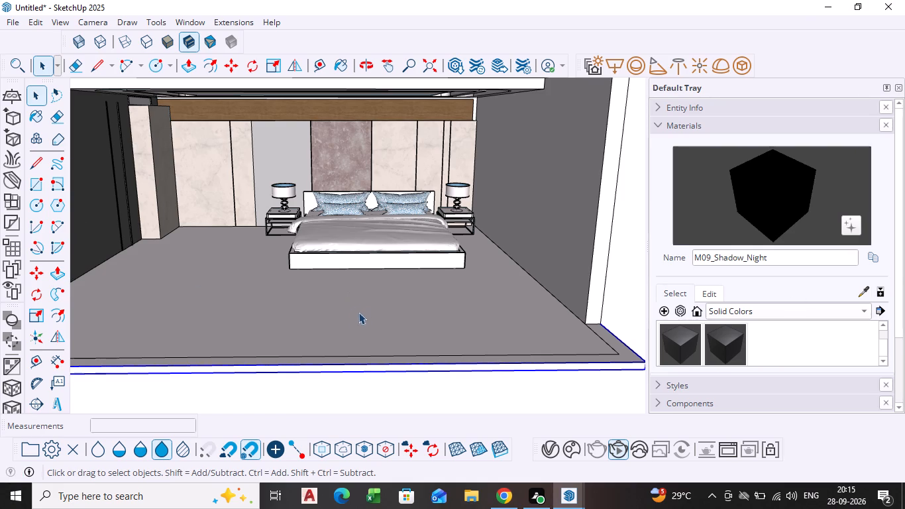
middle_click_drag(275, 272, 280, 291)
scroll(288, 263, "up", 2)
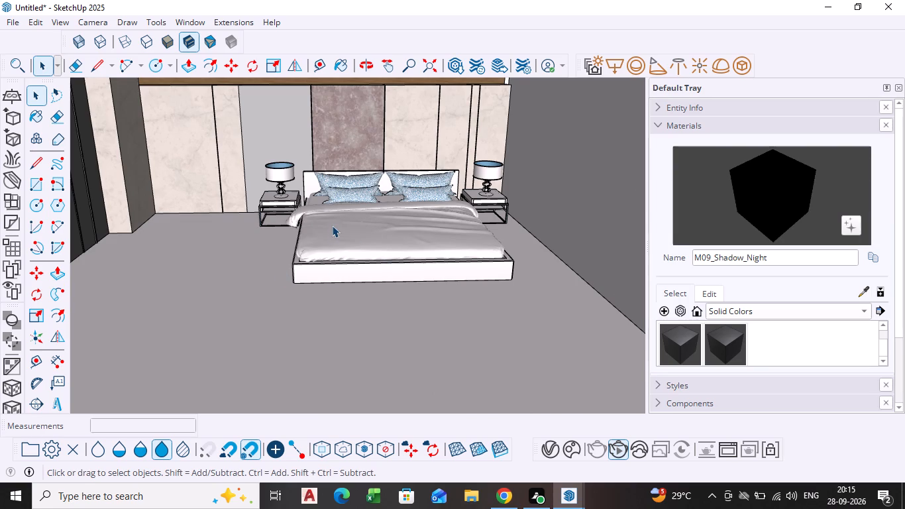
Examine the stepped ceiling above the bed and the panelled wall from inside the room.
scroll(332, 225, "down", 3)
middle_click_drag(332, 225, 332, 178)
scroll(332, 225, "down", 1)
scroll(320, 135, "up", 2)
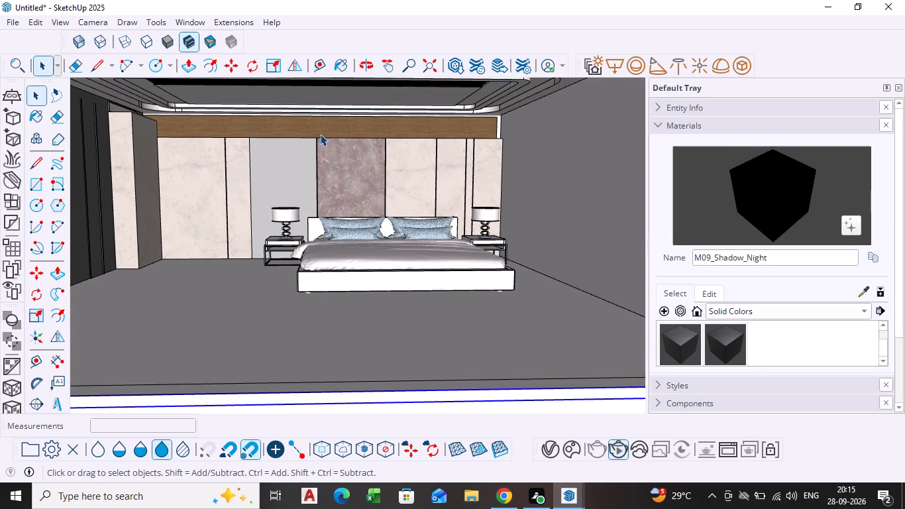
scroll(321, 111, "up", 3)
scroll(321, 109, "down", 7)
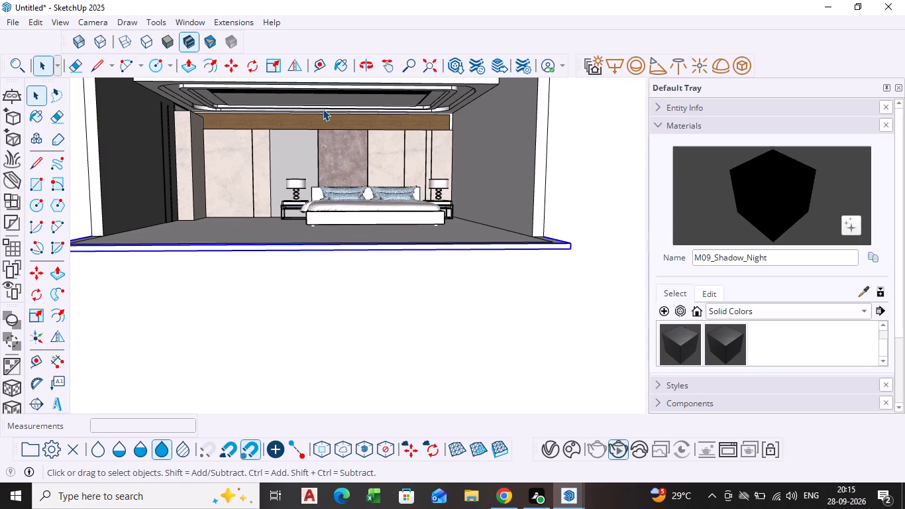
middle_click_drag(323, 109, 313, 135, "shift")
middle_click_drag(313, 135, 305, 100)
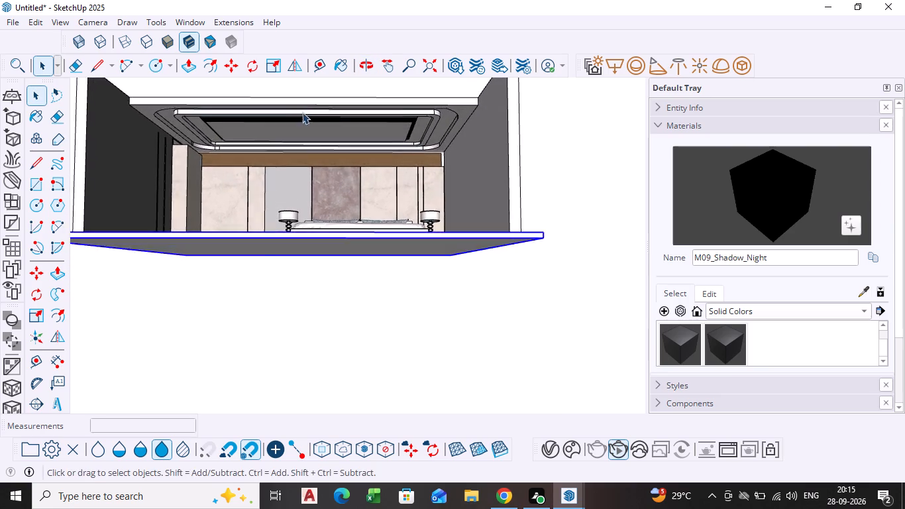
scroll(302, 114, "up", 9)
middle_click_drag(295, 130, 290, 102)
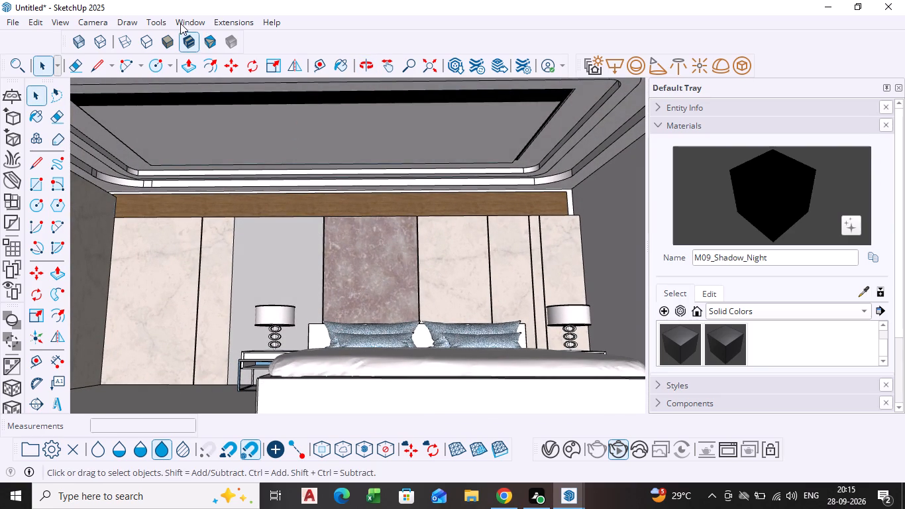
Open the 3D Warehouse and search it for WOODEN FAN.
left_click(190, 25)
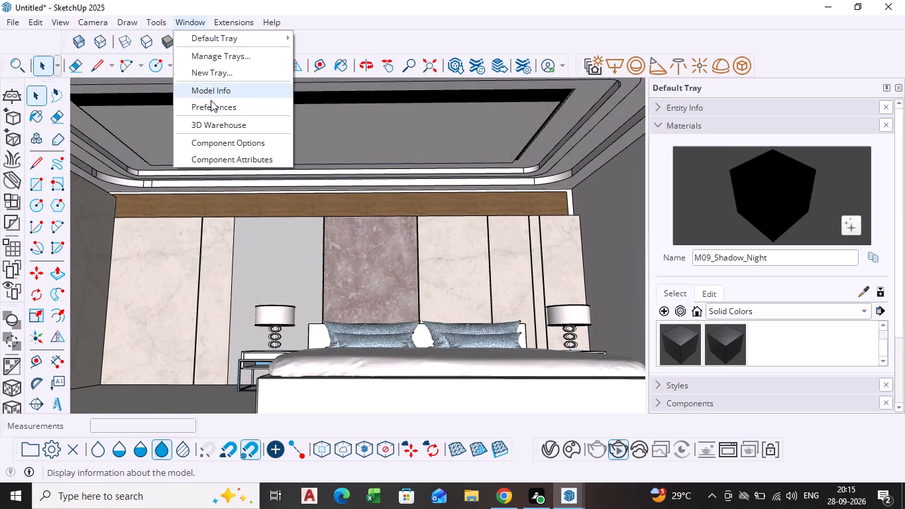
left_click(213, 119)
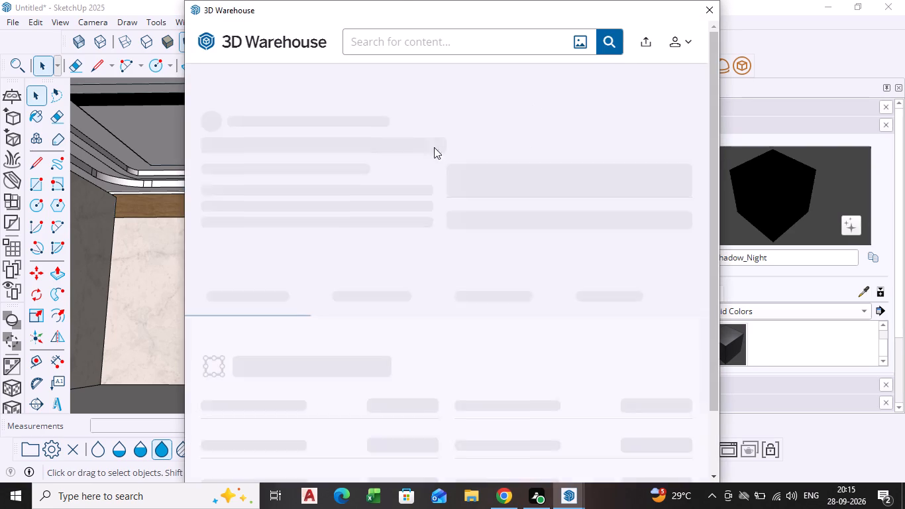
left_click(404, 36)
type("WOO")
type("DEN FAN")
key("Return")
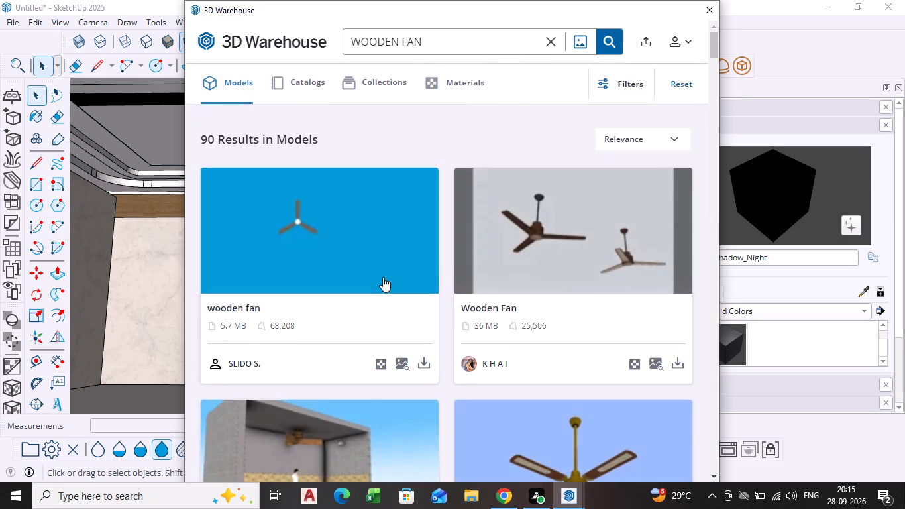
Look through the WOODEN FAN results in 3D Warehouse and compare the ceiling fan models.
scroll(549, 268, "down", 4)
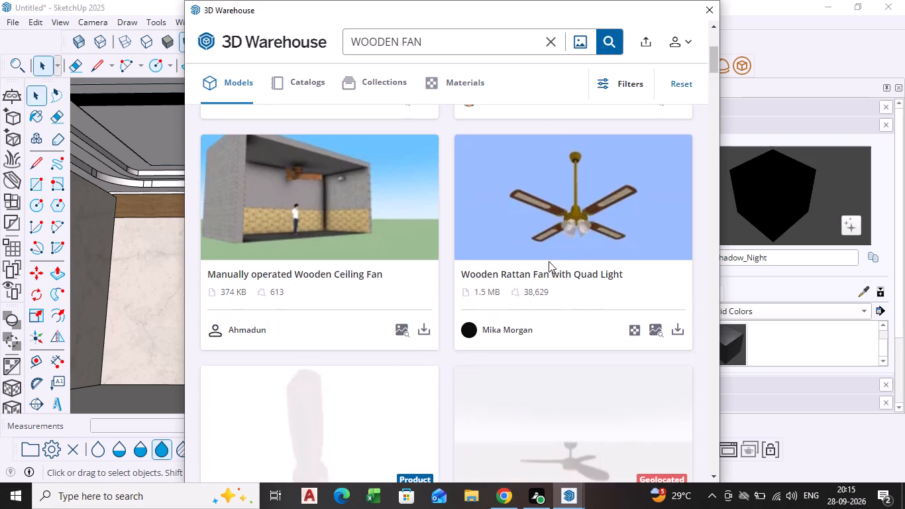
scroll(545, 254, "down", 7)
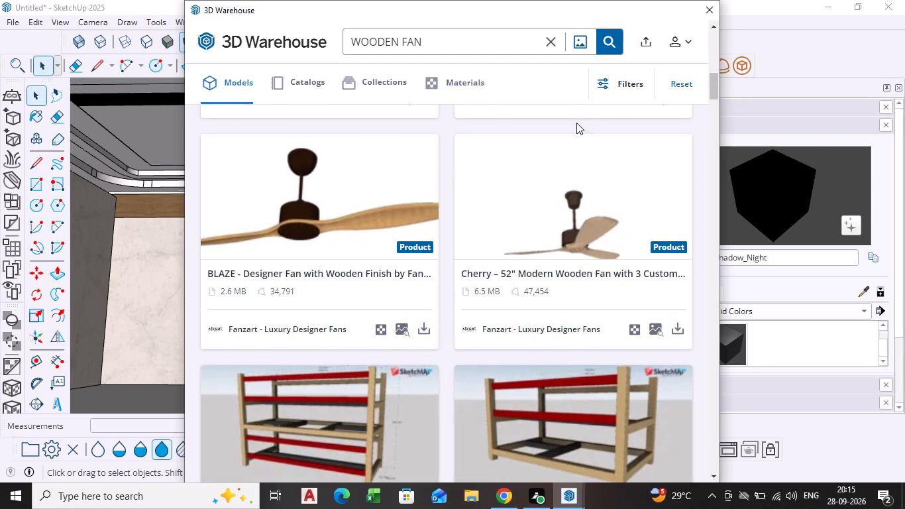
scroll(578, 201, "down", 7)
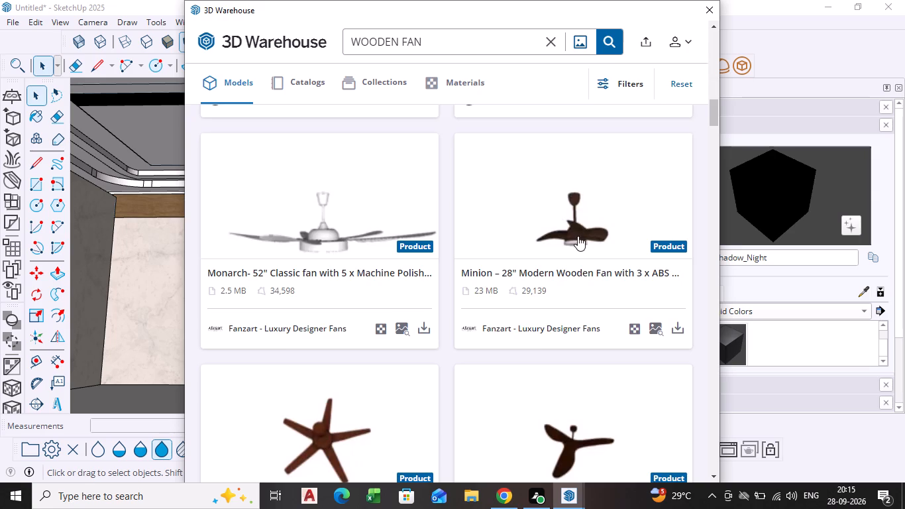
scroll(577, 236, "down", 7)
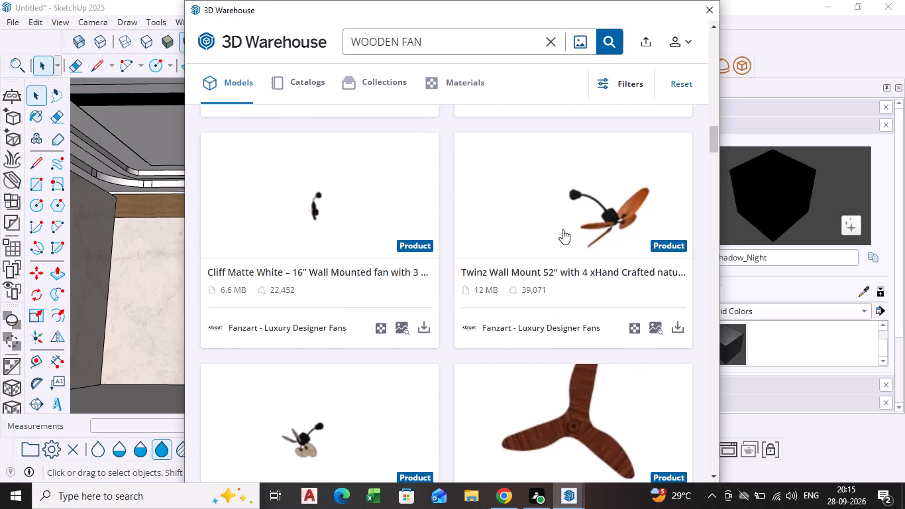
scroll(564, 258, "down", 3)
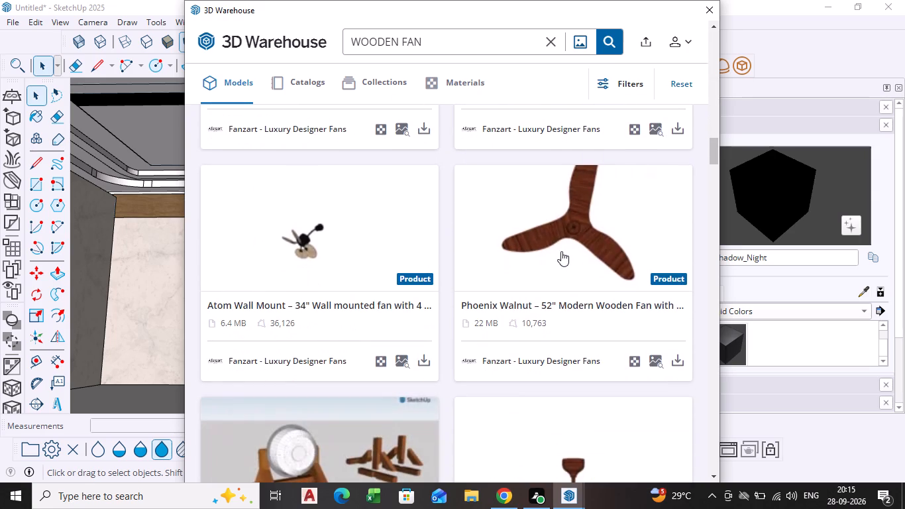
scroll(561, 251, "down", 7)
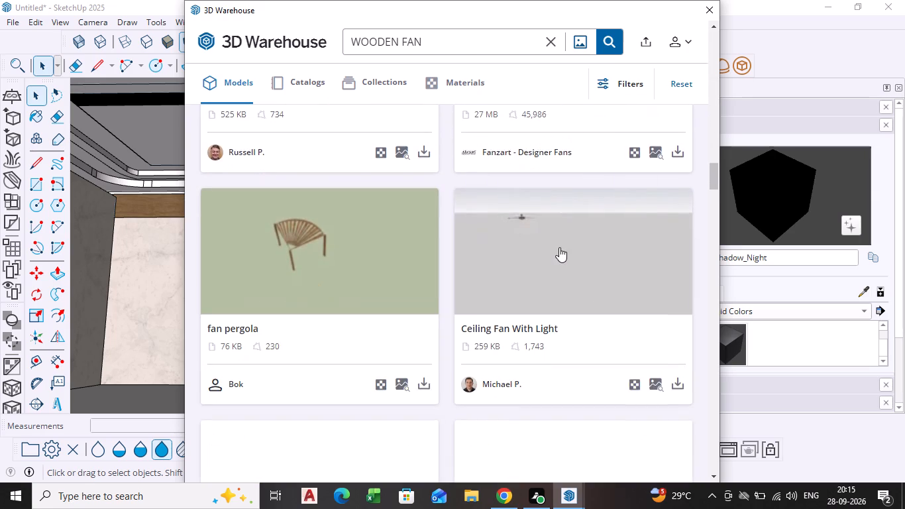
scroll(559, 247, "down", 8)
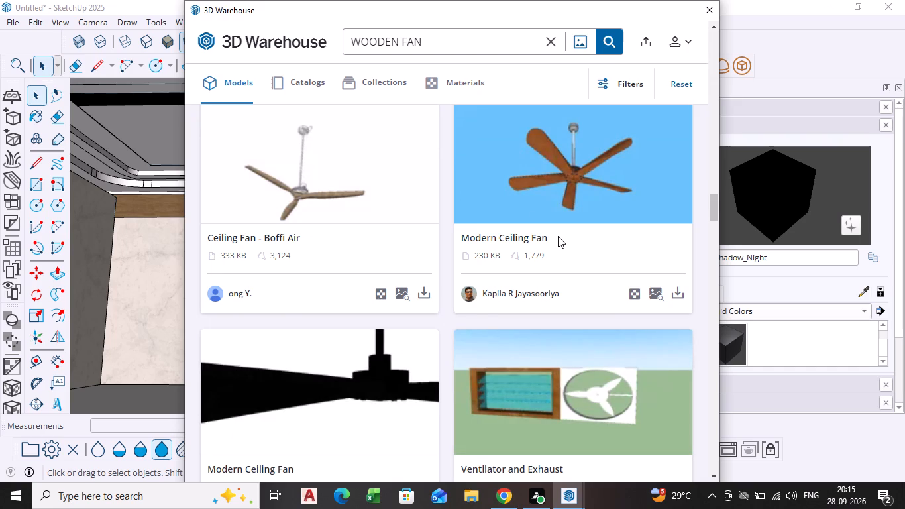
scroll(557, 236, "down", 8)
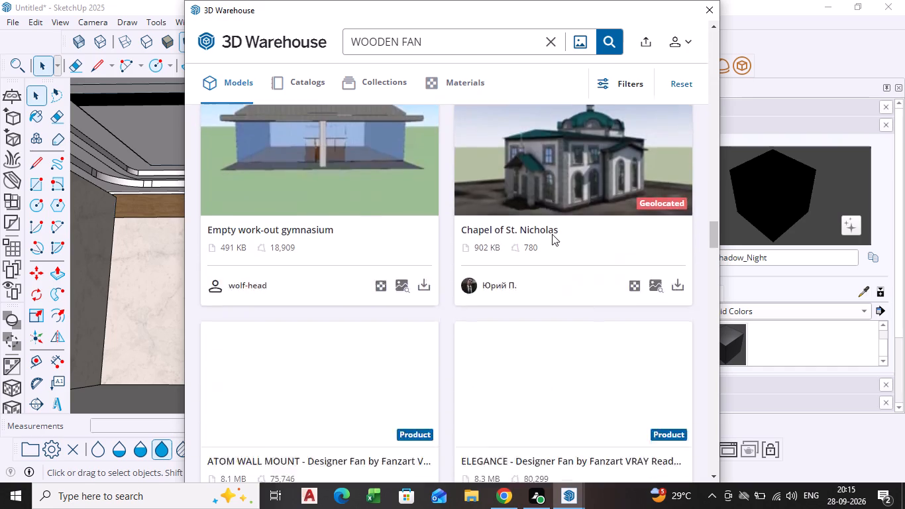
scroll(552, 233, "down", 7)
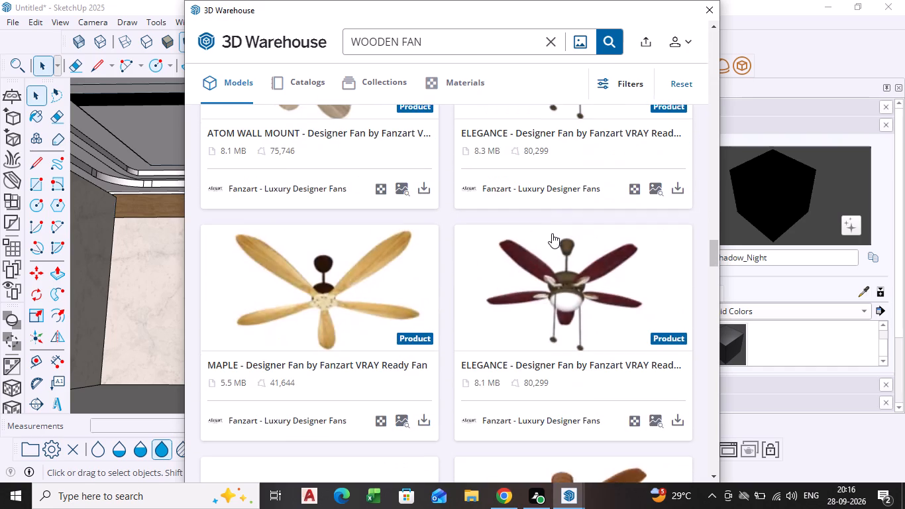
scroll(552, 233, "down", 7)
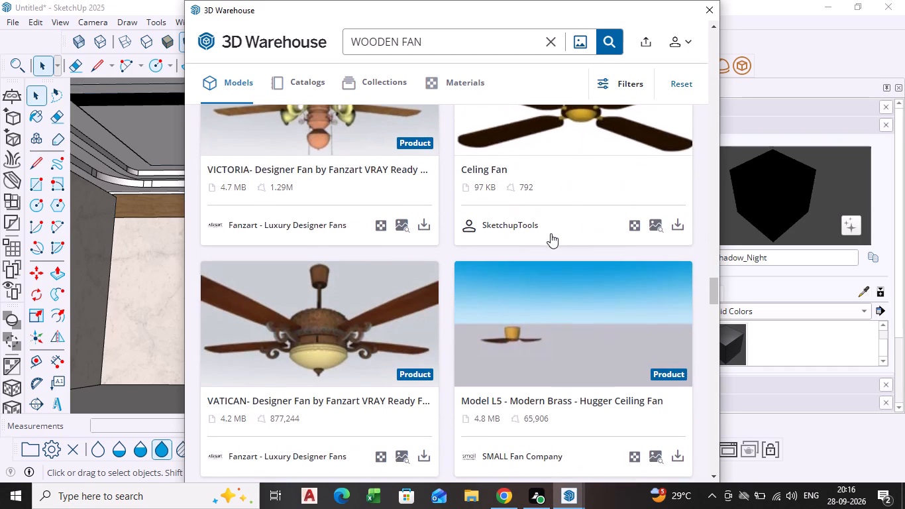
scroll(549, 233, "down", 6)
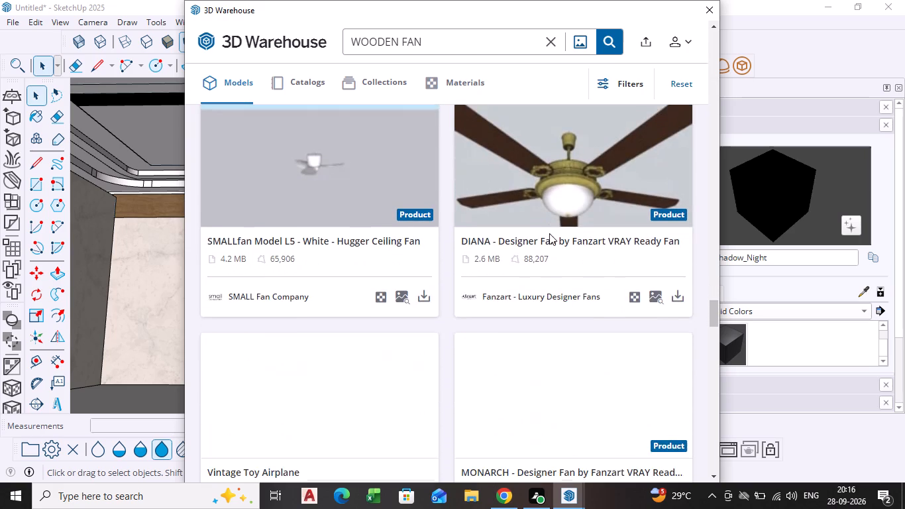
scroll(549, 233, "down", 6)
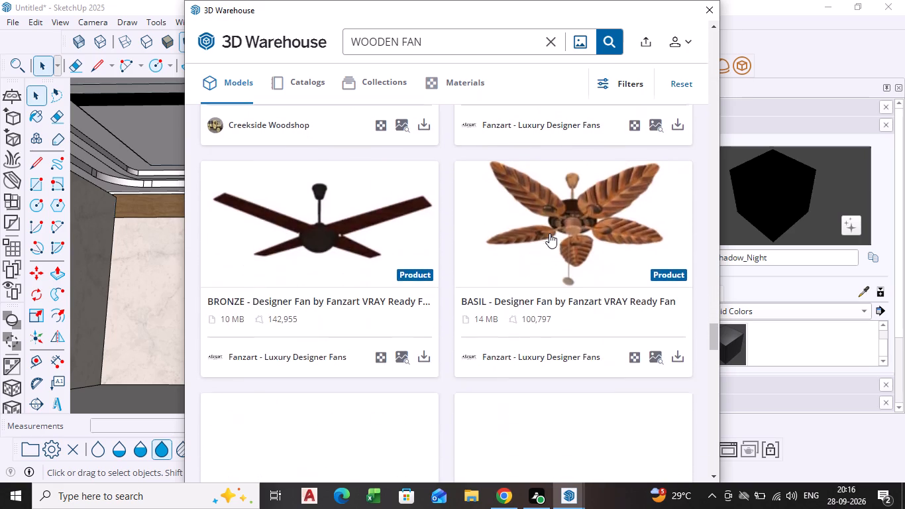
scroll(549, 233, "up", 18)
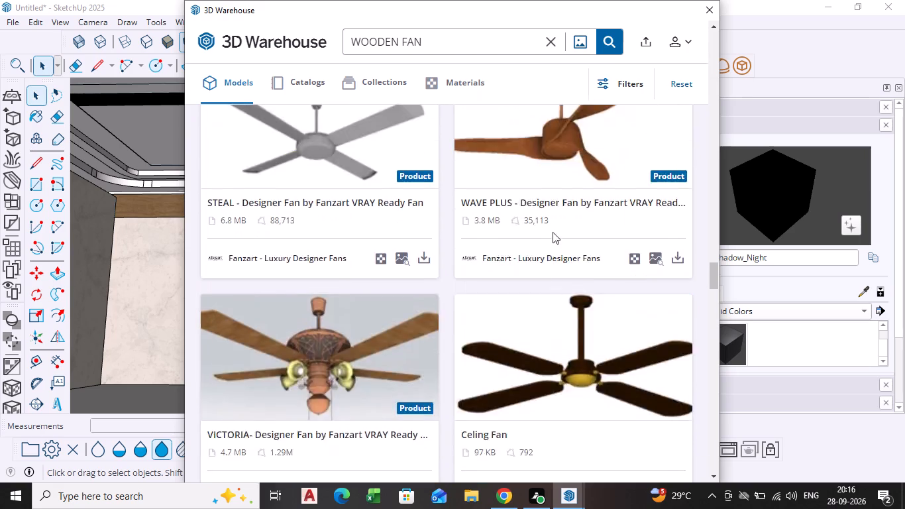
scroll(553, 232, "up", 20)
scroll(553, 232, "up", 12)
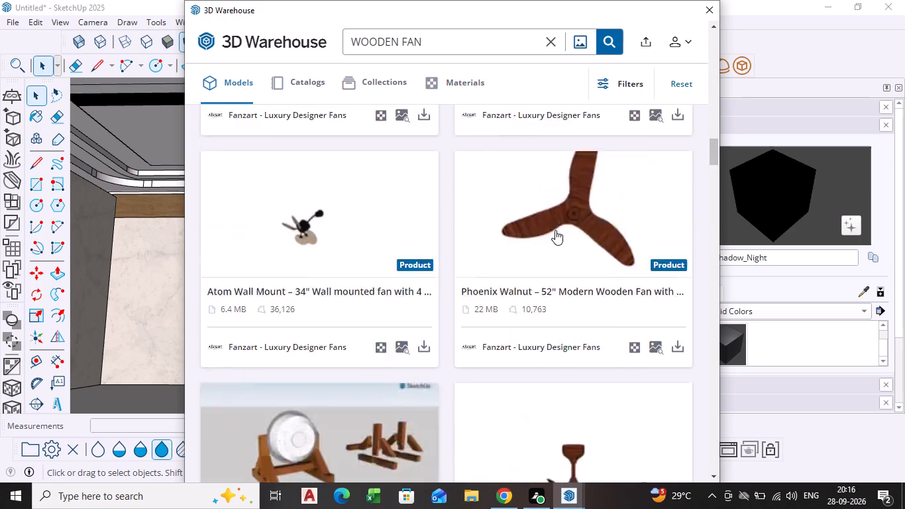
scroll(555, 230, "up", 16)
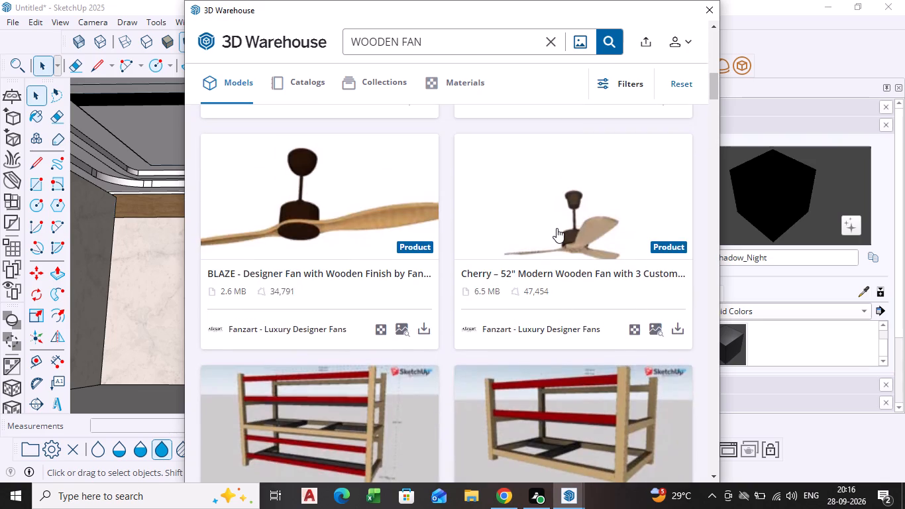
scroll(557, 228, "up", 14)
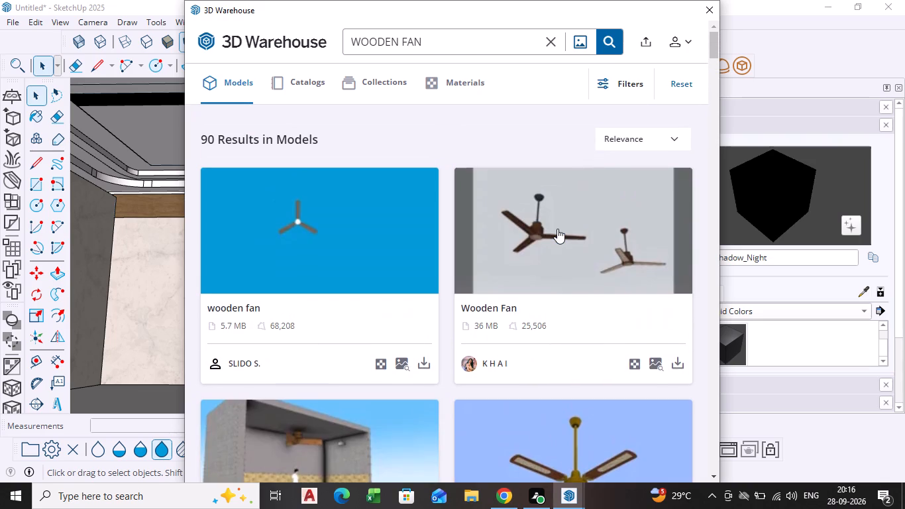
scroll(557, 229, "up", 3)
Load the BLAZE - Designer Fan with Wooden Finish by Fanzart directly into the model.
scroll(528, 232, "down", 8)
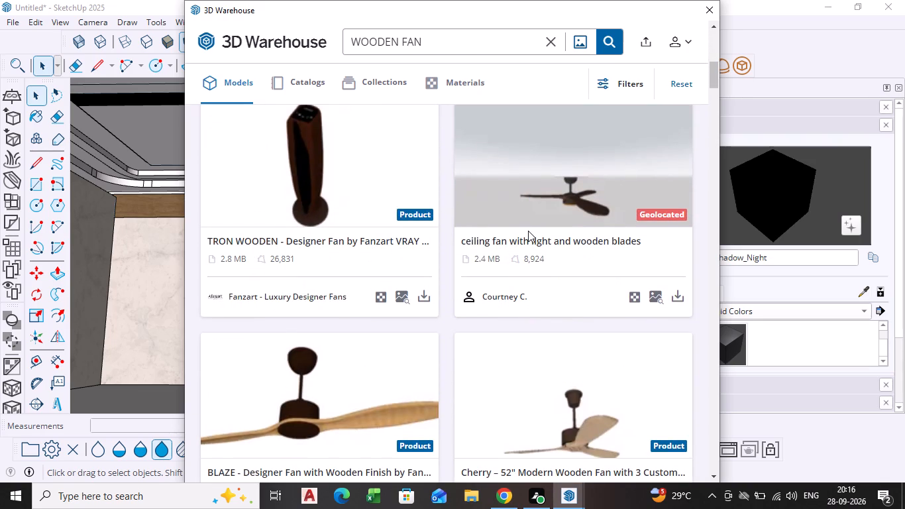
scroll(528, 231, "down", 1)
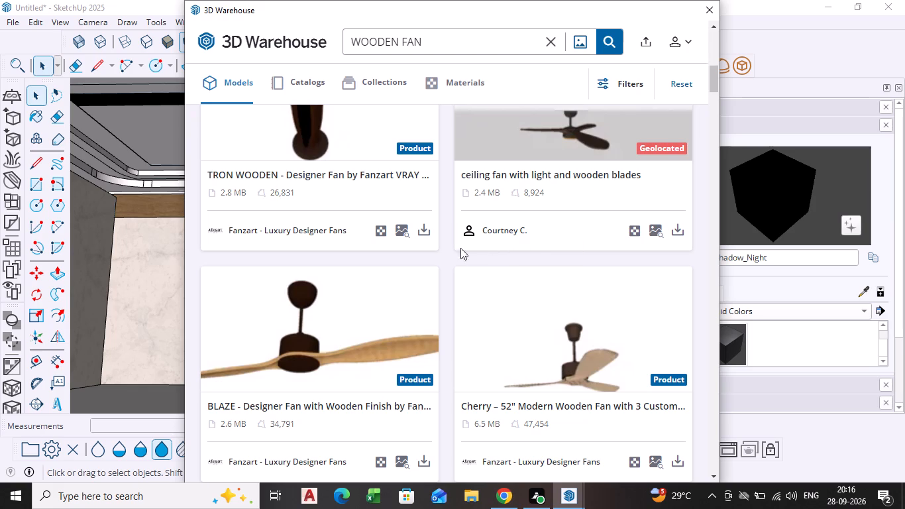
scroll(385, 311, "down", 1)
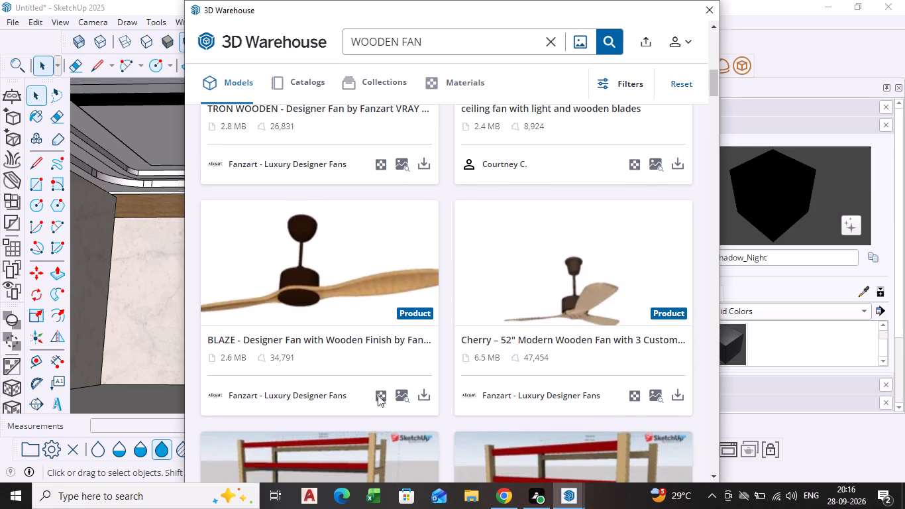
left_click(425, 394)
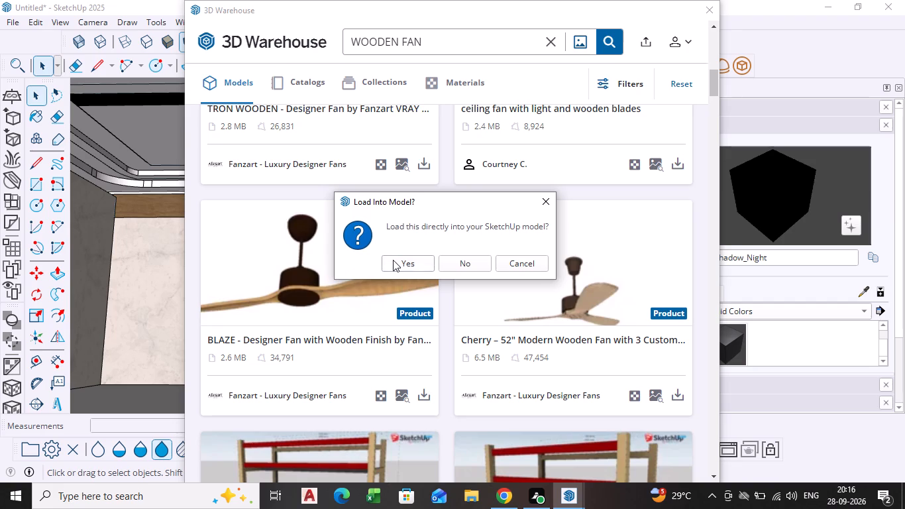
left_click(393, 260)
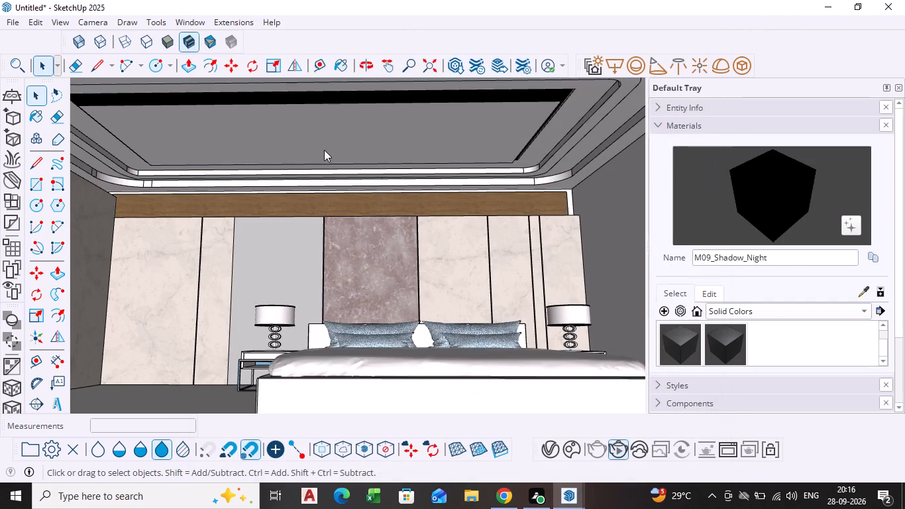
Place the wooden fan on the recessed central face of the stepped ceiling.
scroll(318, 146, "down", 3)
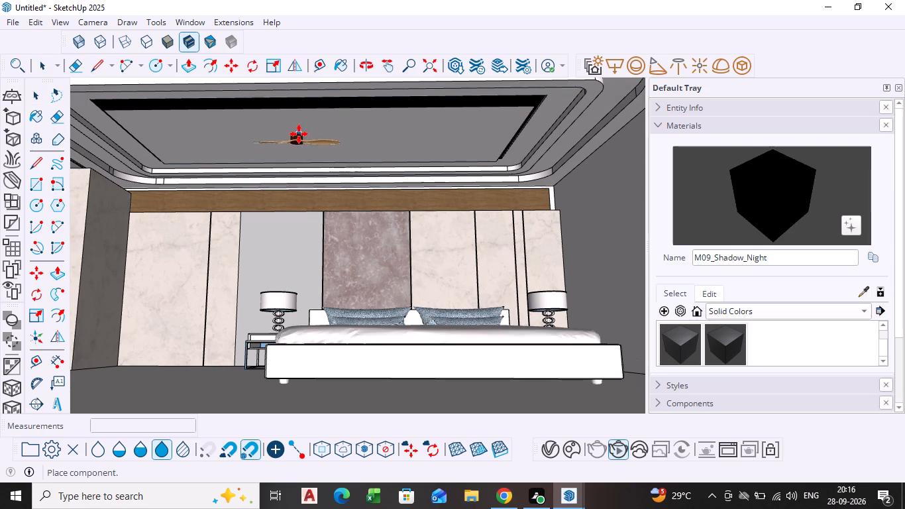
scroll(299, 134, "up", 7)
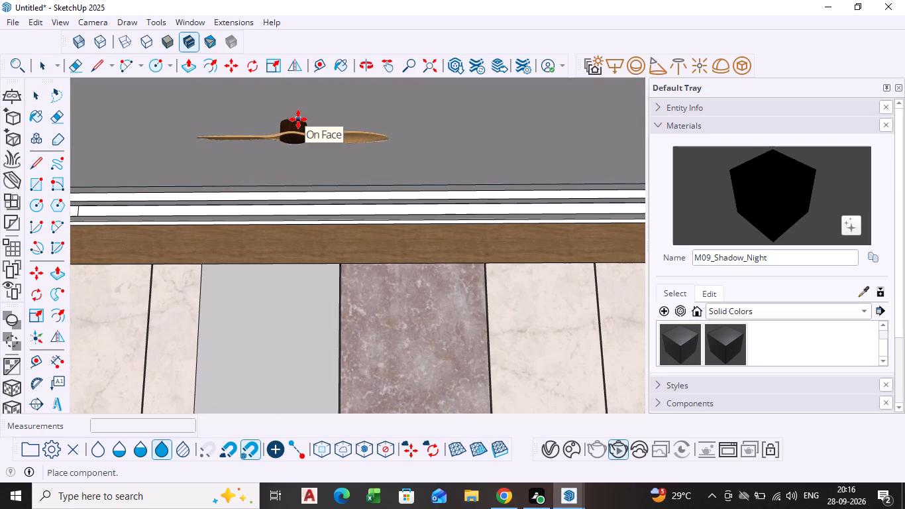
scroll(298, 119, "down", 4)
middle_click_drag(306, 138, 307, 157)
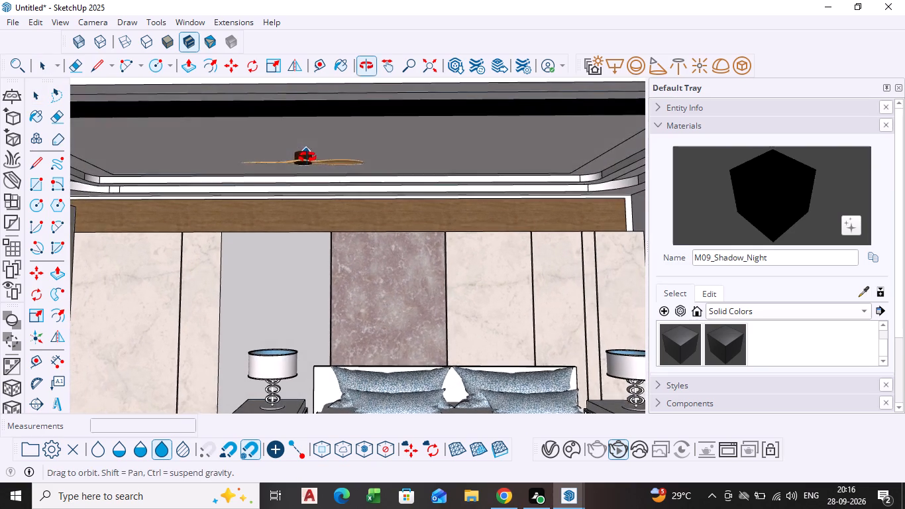
middle_click_drag(307, 157, 305, 148)
scroll(305, 141, "up", 5)
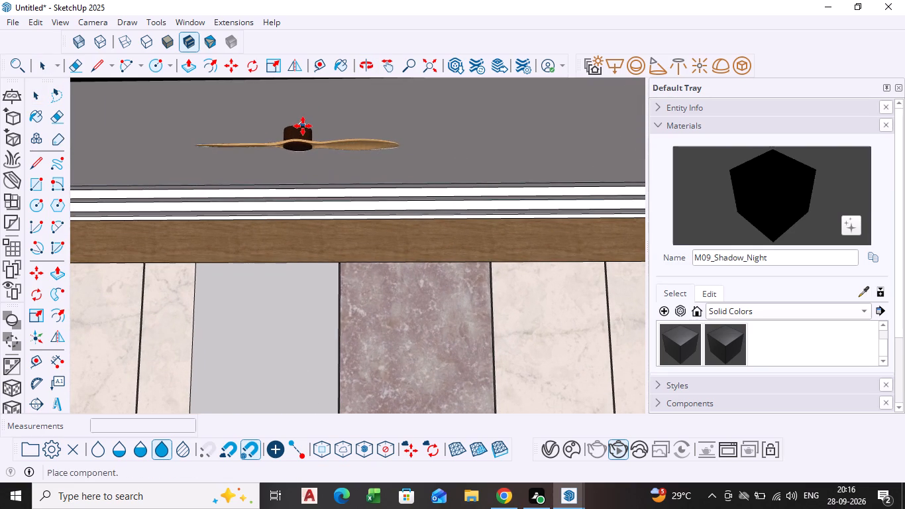
left_click(303, 126)
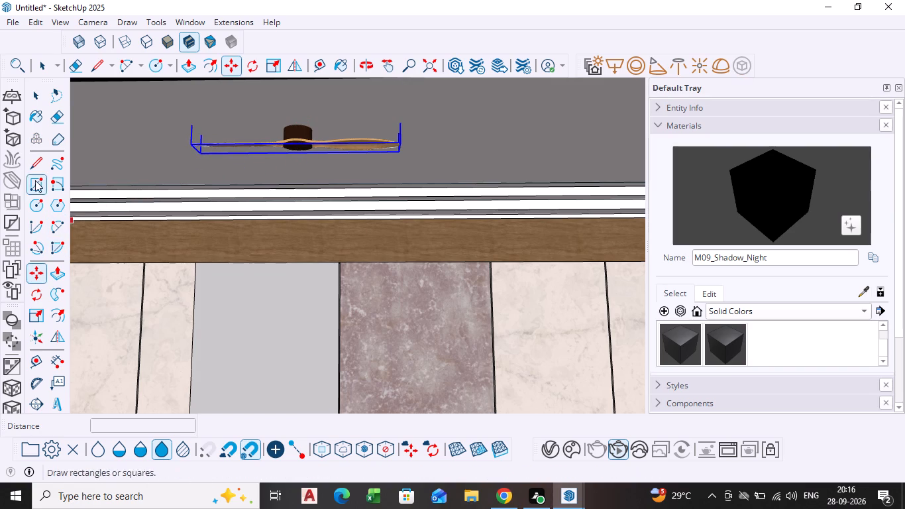
Scale the fan downward along the blue axis by a factor of about 1.50 and stretch it slightly further.
left_click(38, 308)
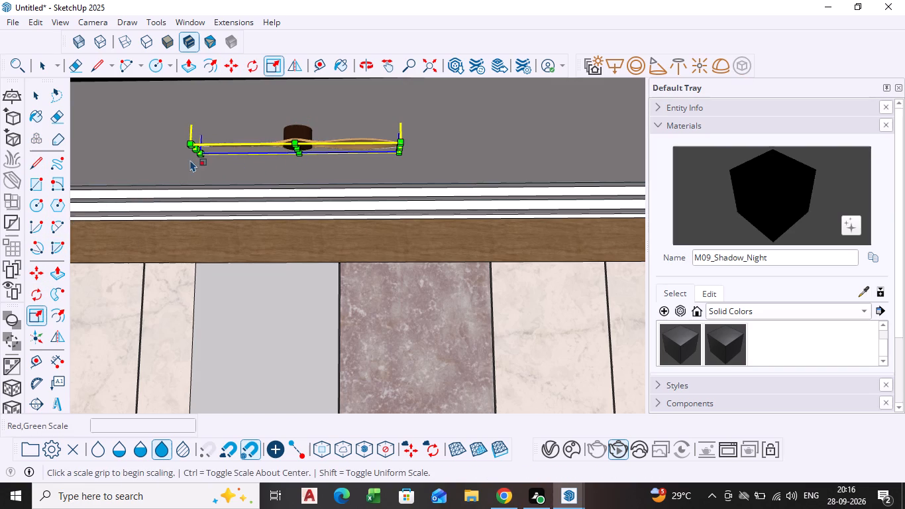
left_click(299, 152)
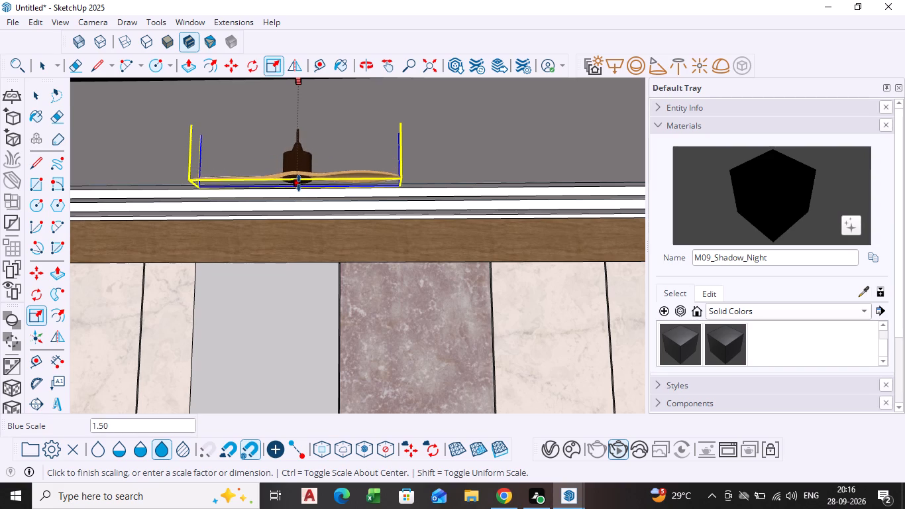
left_click(299, 183)
middle_click_drag(231, 194, 242, 160)
scroll(279, 132, "up", 4)
left_click(342, 126)
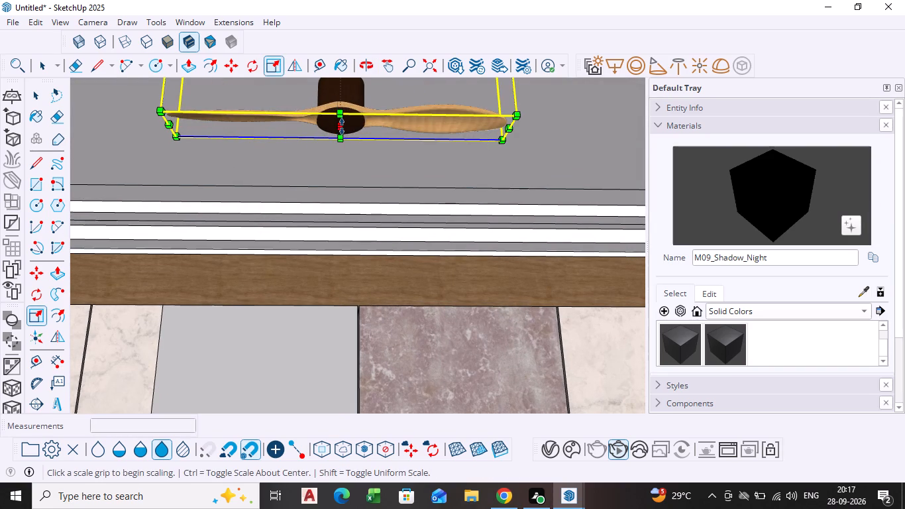
left_click(341, 139)
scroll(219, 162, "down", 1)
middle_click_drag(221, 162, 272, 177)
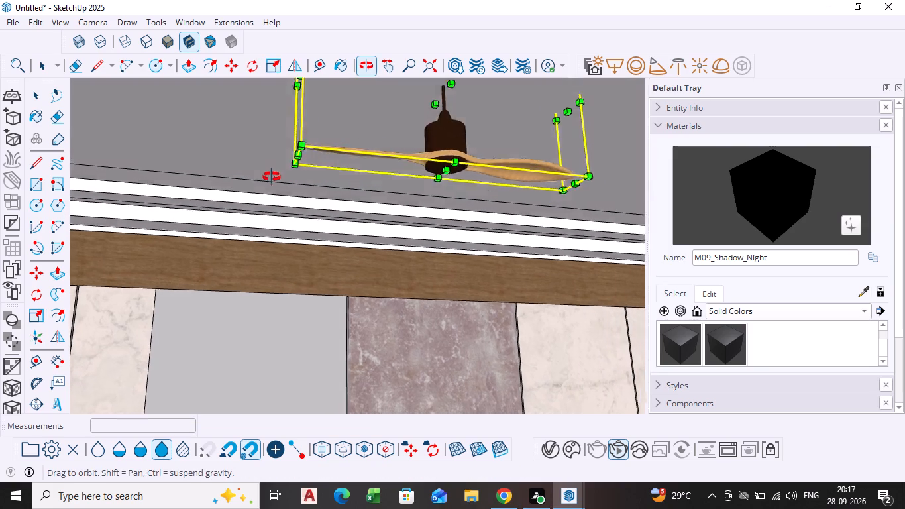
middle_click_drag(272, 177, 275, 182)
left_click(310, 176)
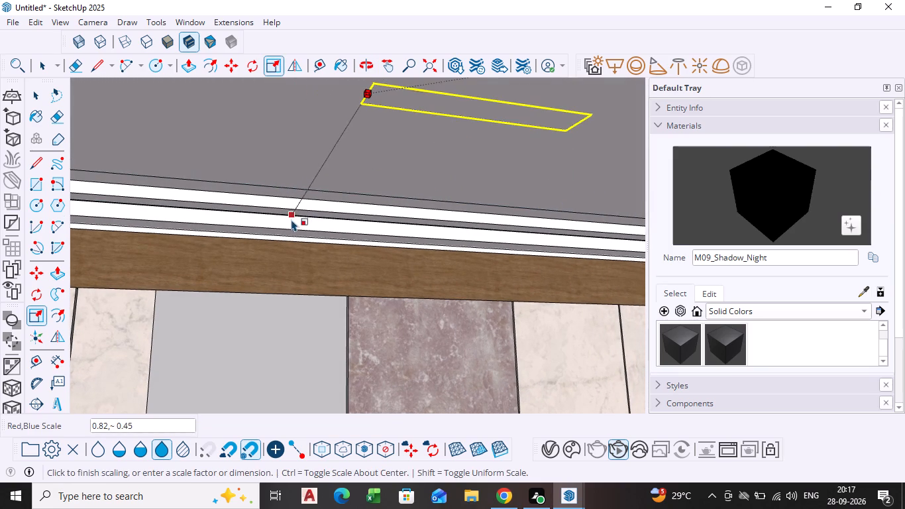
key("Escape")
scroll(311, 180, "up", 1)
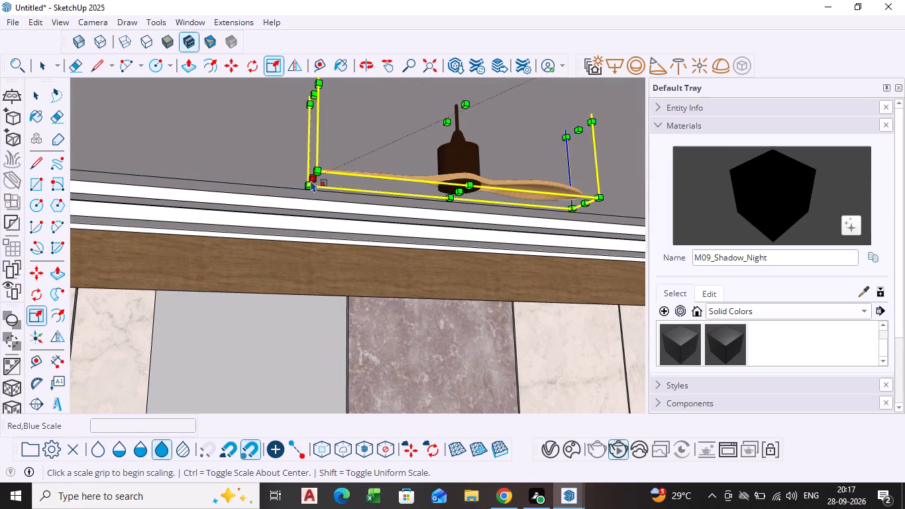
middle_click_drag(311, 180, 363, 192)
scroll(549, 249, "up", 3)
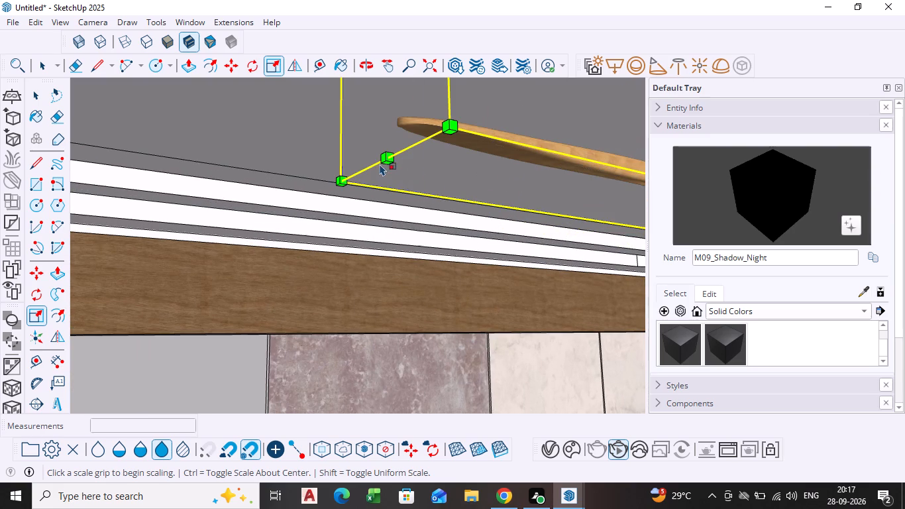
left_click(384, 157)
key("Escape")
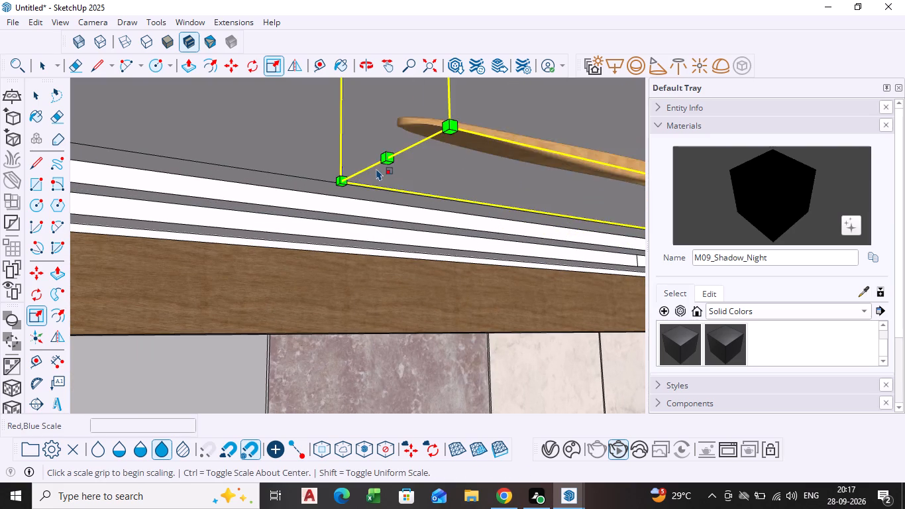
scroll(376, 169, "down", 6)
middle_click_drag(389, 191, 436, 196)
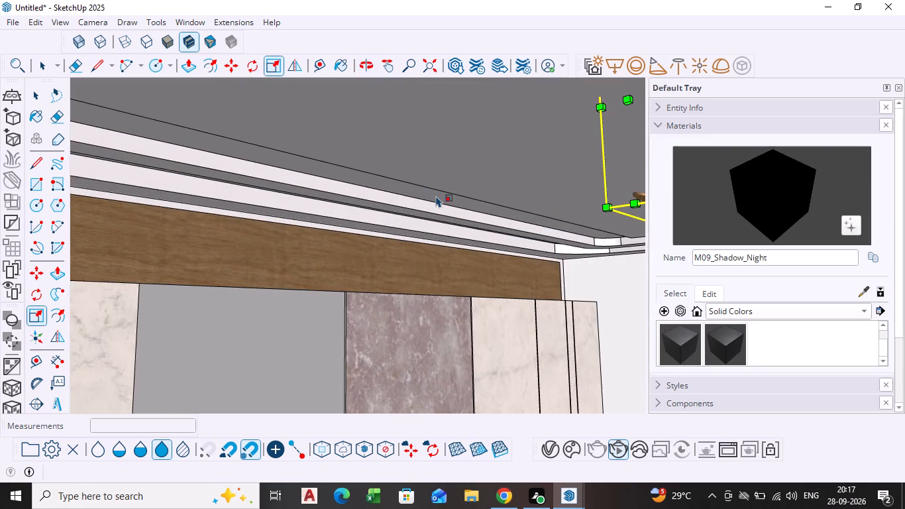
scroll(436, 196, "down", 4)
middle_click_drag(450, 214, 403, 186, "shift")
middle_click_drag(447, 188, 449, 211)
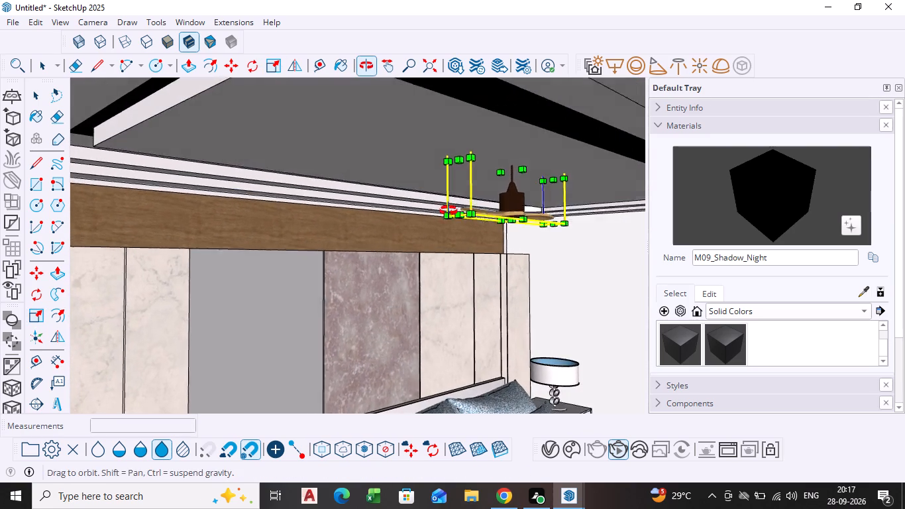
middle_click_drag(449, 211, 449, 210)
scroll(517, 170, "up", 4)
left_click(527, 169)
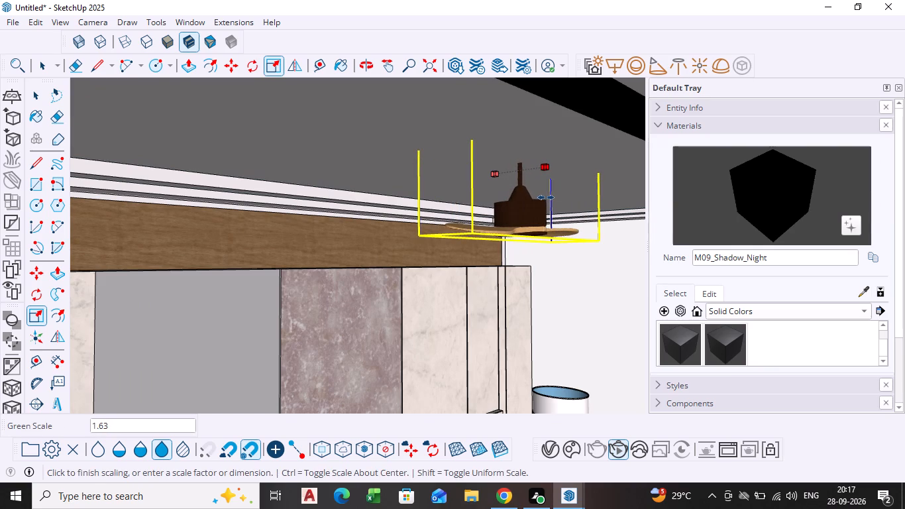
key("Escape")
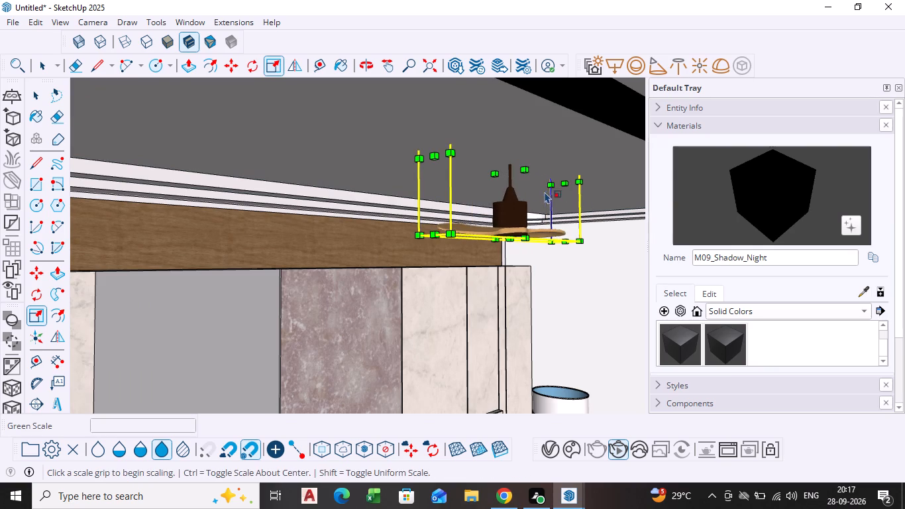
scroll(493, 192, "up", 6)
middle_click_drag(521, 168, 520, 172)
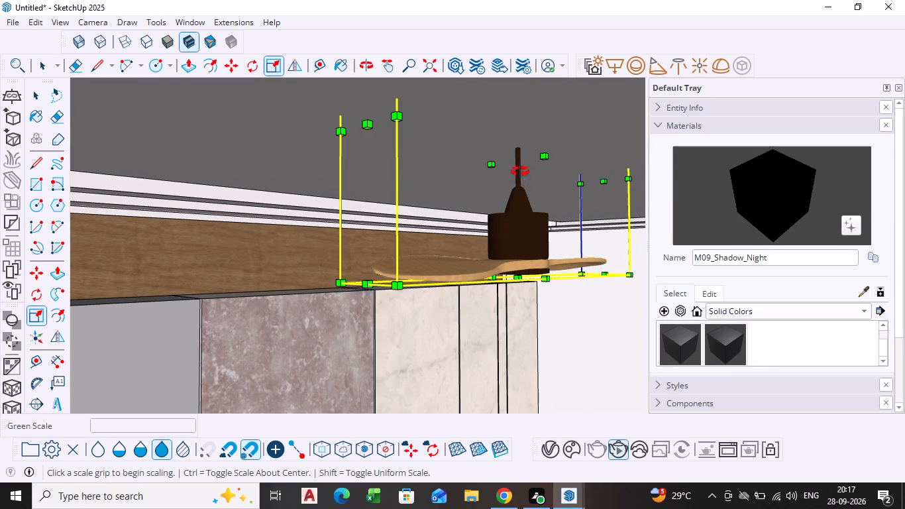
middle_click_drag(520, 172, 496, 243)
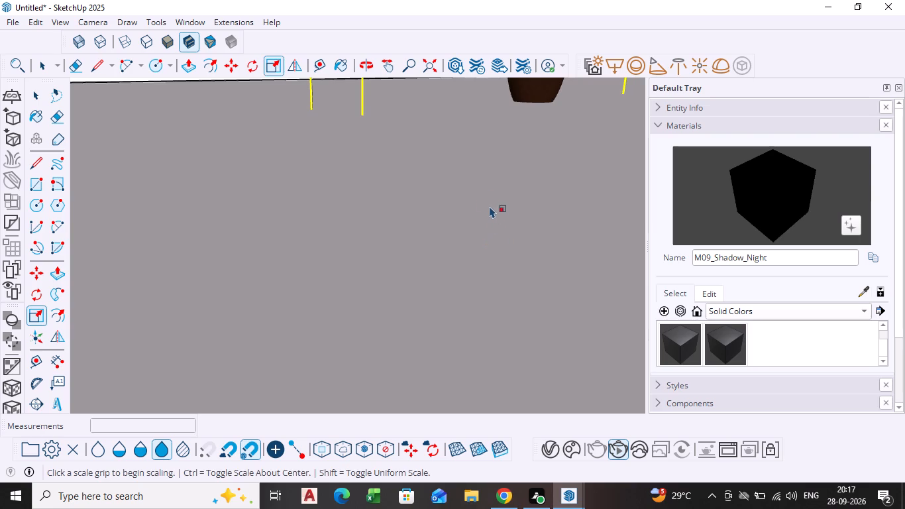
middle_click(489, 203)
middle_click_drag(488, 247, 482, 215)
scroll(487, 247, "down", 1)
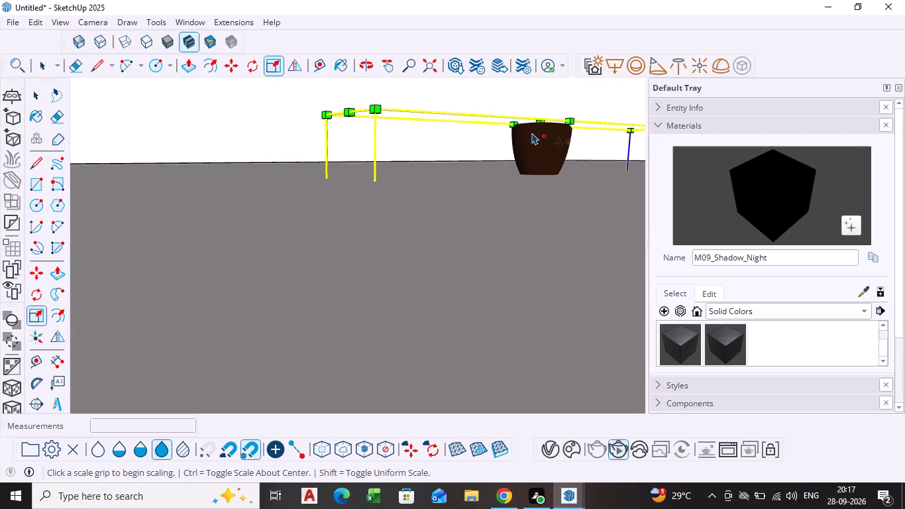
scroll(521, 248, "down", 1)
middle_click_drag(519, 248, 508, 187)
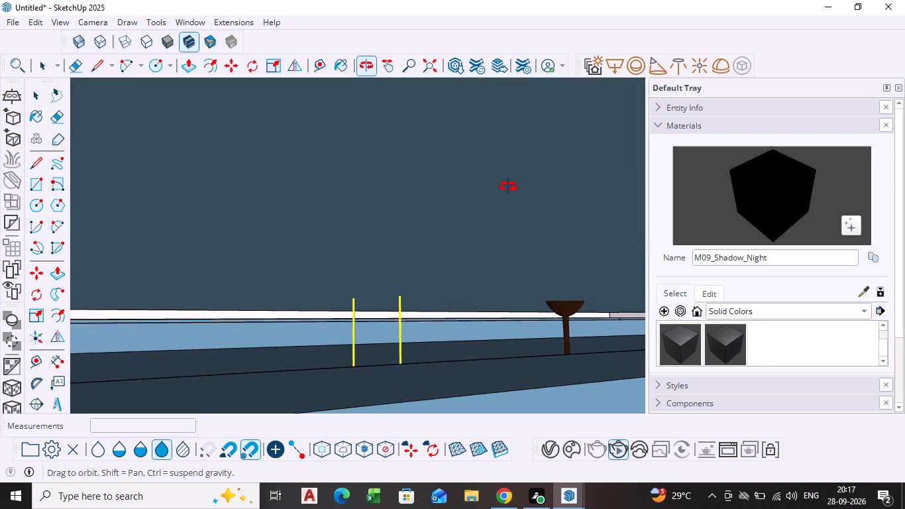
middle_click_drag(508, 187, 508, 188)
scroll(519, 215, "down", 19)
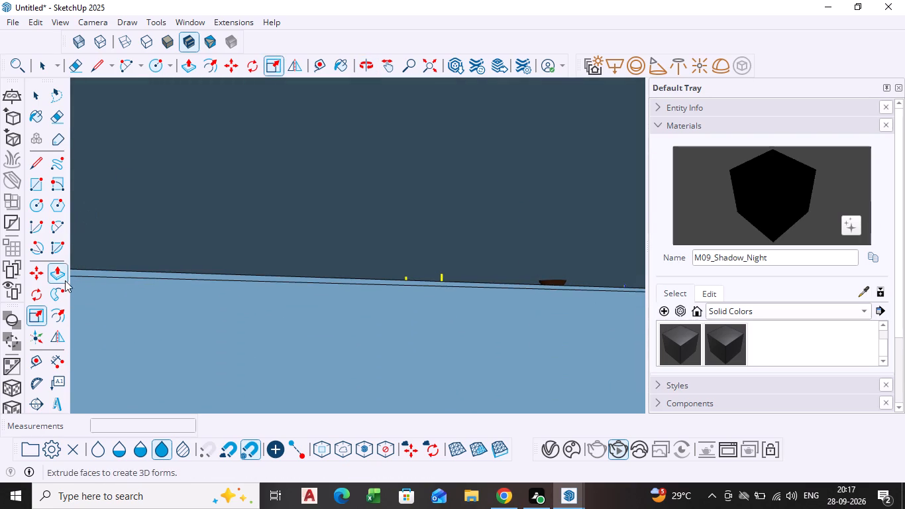
Move the ceiling fan down about 2' 5 9/16" from the roof slab into the room.
left_click(35, 266)
scroll(393, 188, "down", 3)
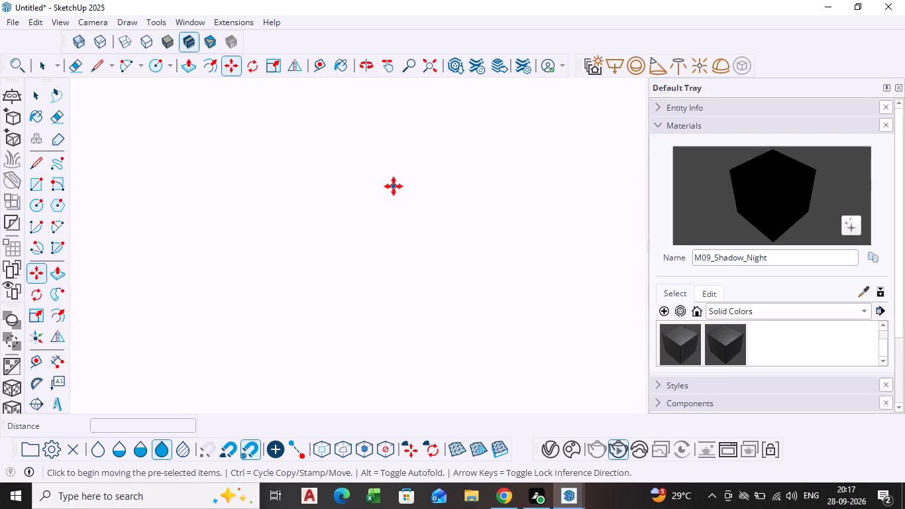
middle_click_drag(398, 187, 433, 260)
scroll(421, 205, "down", 1)
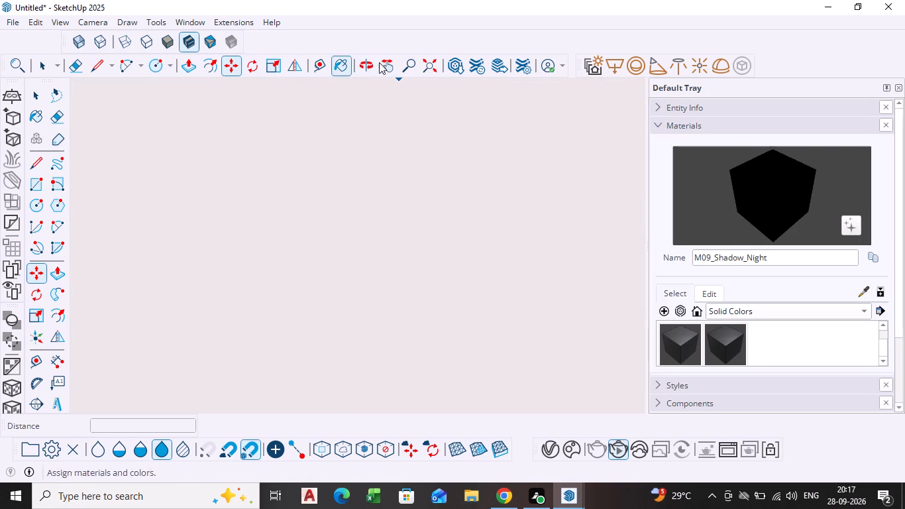
left_click(422, 68)
scroll(484, 171, "down", 2)
middle_click_drag(436, 162, 427, 233)
scroll(437, 164, "down", 1)
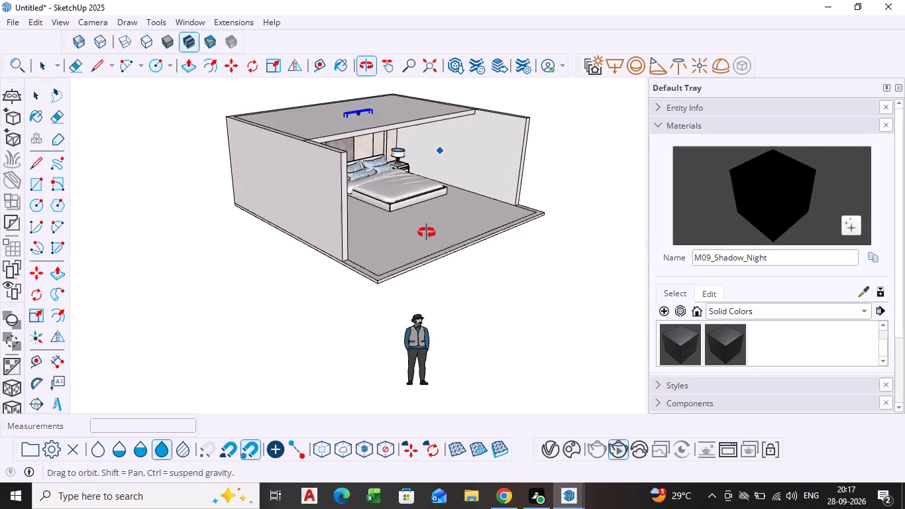
middle_click_drag(427, 233, 418, 228)
scroll(366, 115, "up", 14)
left_click(358, 111)
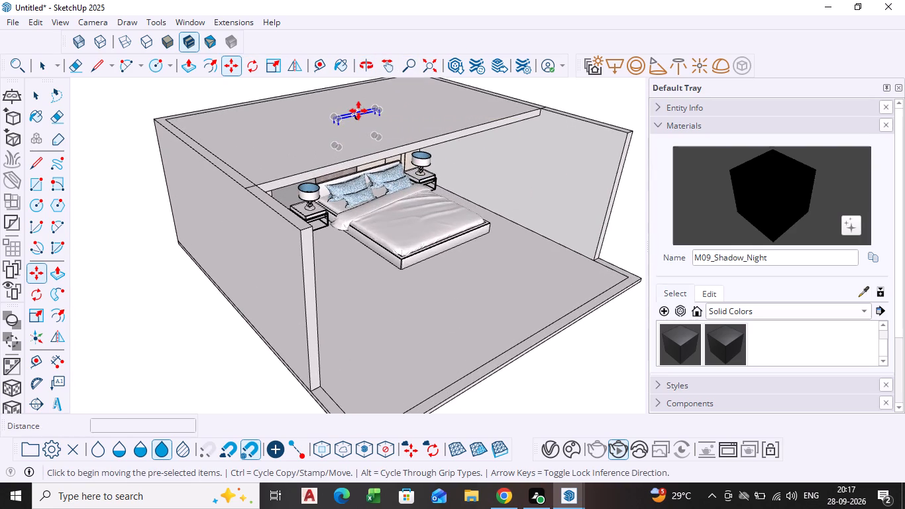
left_click(358, 142)
scroll(387, 176, "down", 1)
middle_click_drag(387, 176, 360, 100)
middle_click_drag(385, 192, 339, 151)
scroll(339, 138, "down", 1)
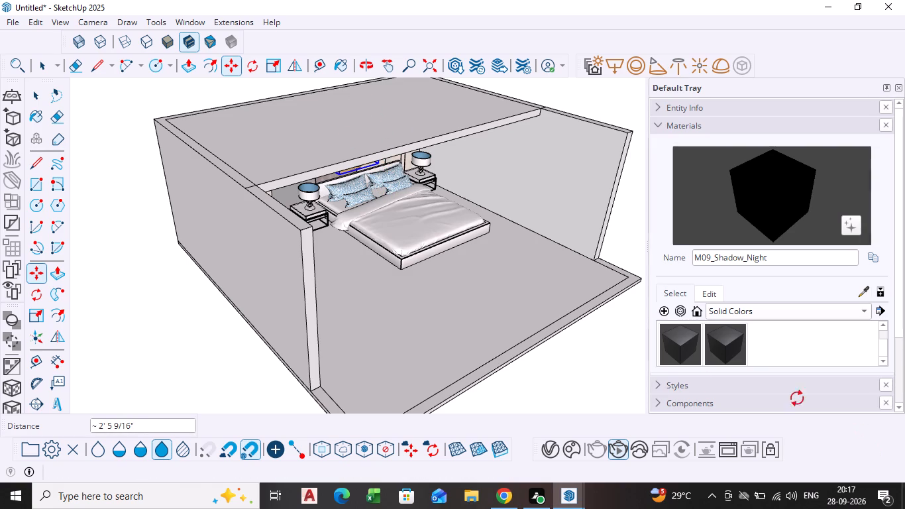
middle_click_drag(364, 236, 344, 157)
key("space")
key("space")
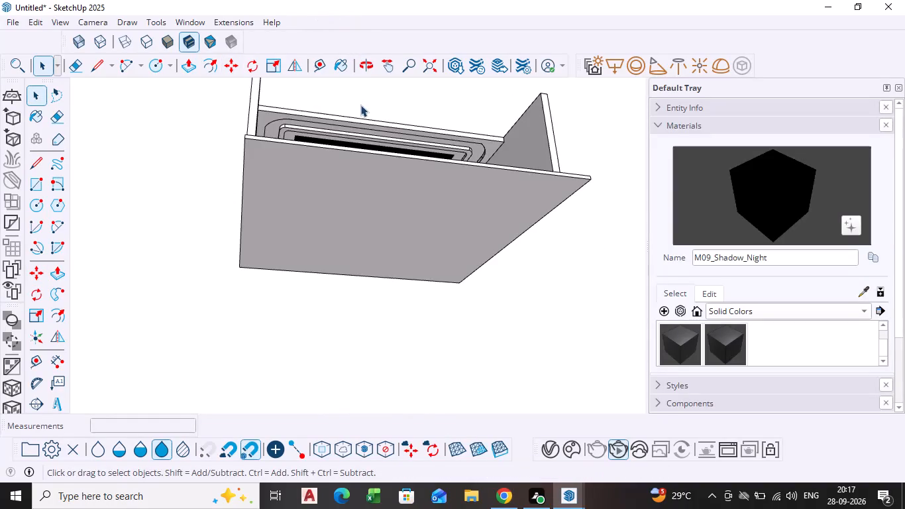
Move the fan by the top of its canopy about 2' 4 3/16" onto the ceiling's recessed central face and deselect it.
middle_click_drag(366, 127, 367, 178)
scroll(365, 159, "up", 14)
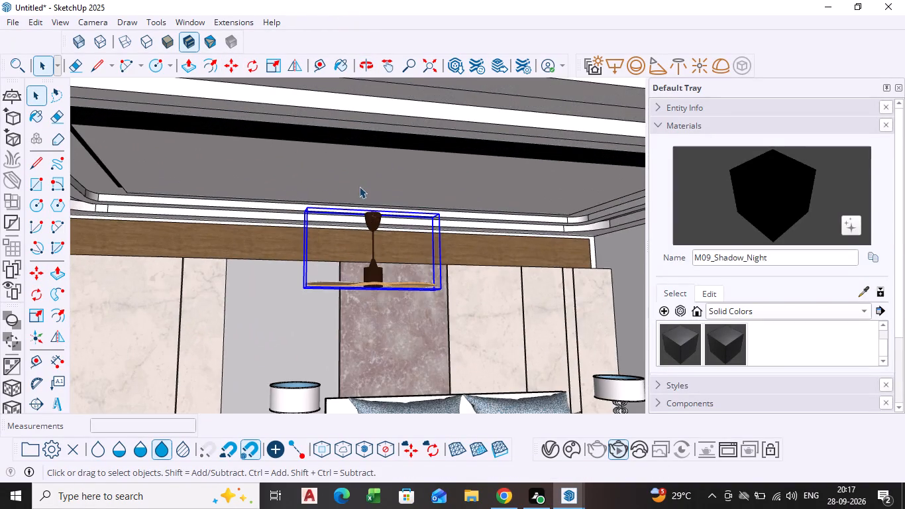
middle_click_drag(360, 187, 365, 201)
scroll(372, 214, "up", 4)
key("m")
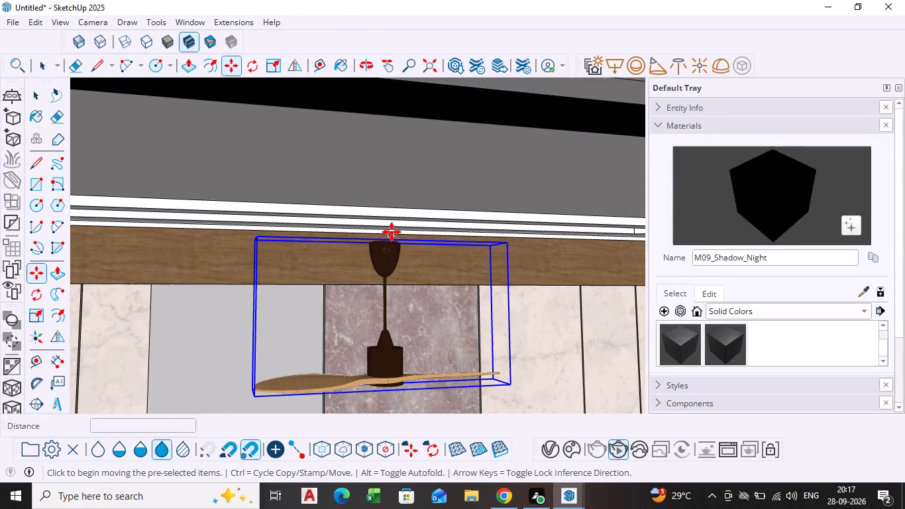
scroll(392, 233, "up", 1)
middle_click_drag(396, 235, 392, 250)
middle_click(364, 290)
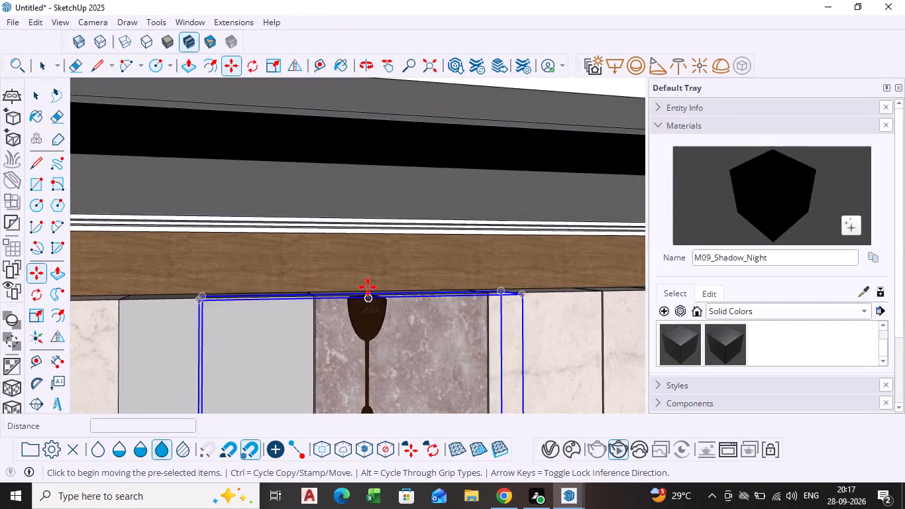
scroll(368, 287, "up", 4)
left_click(359, 334)
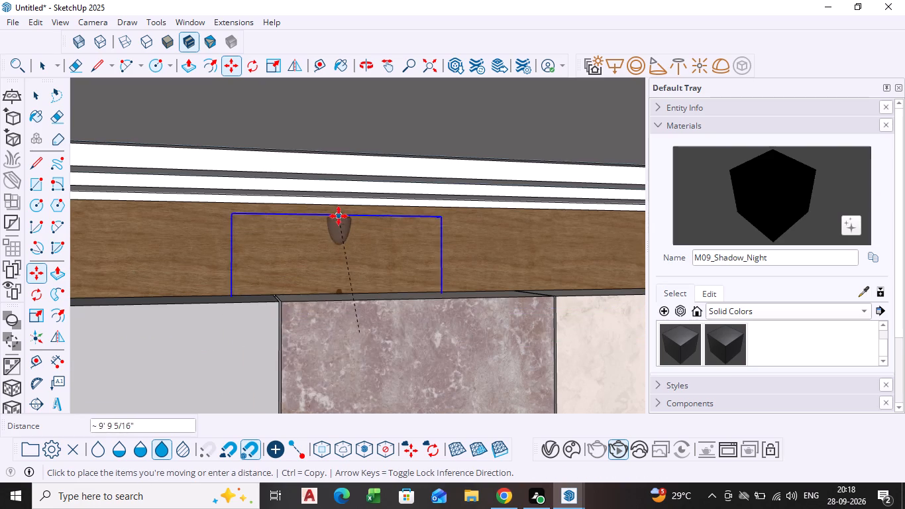
scroll(327, 138, "down", 10)
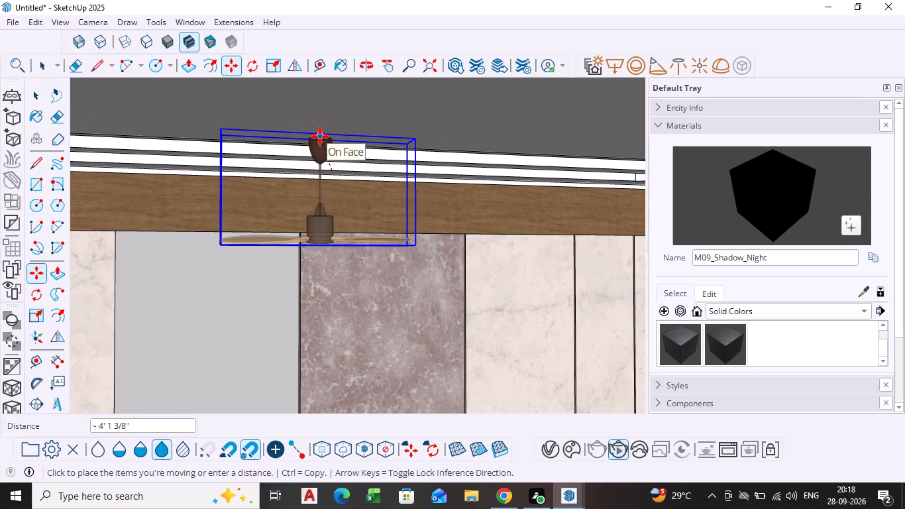
scroll(312, 127, "down", 10)
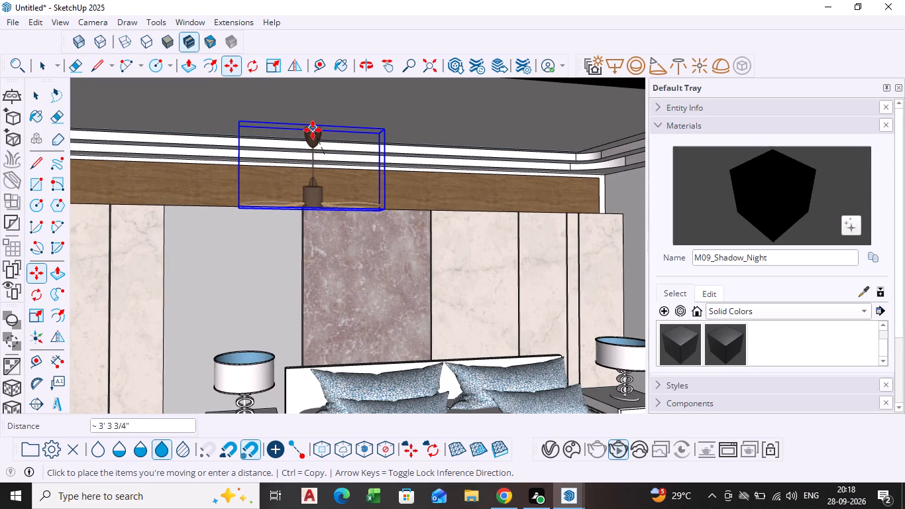
scroll(317, 133, "down", 4)
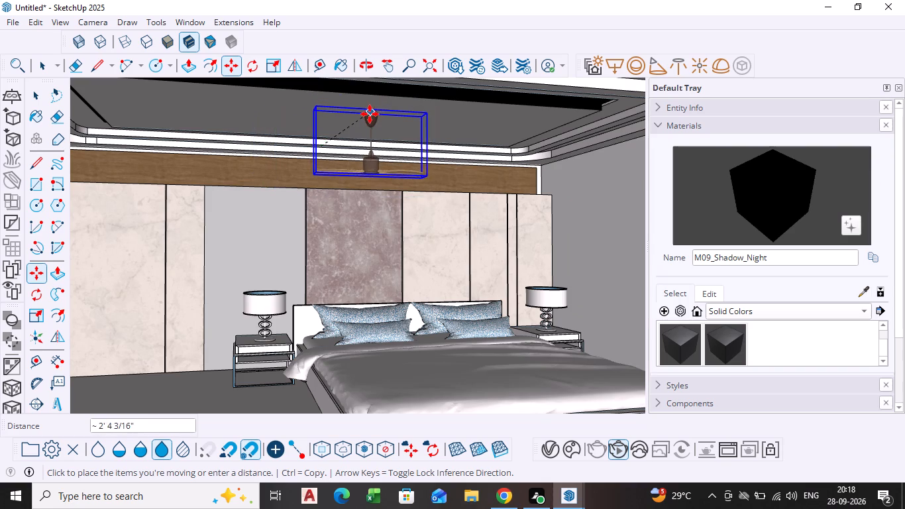
left_click(370, 113)
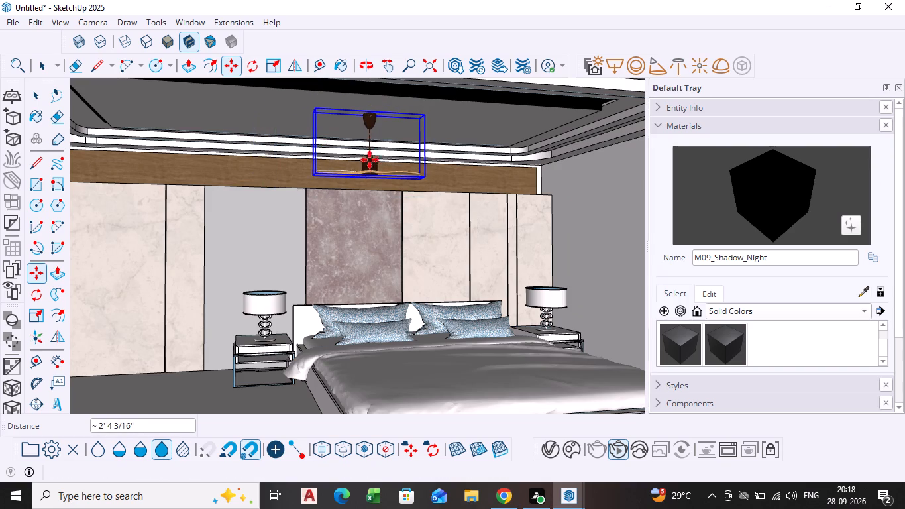
key("space")
key("space")
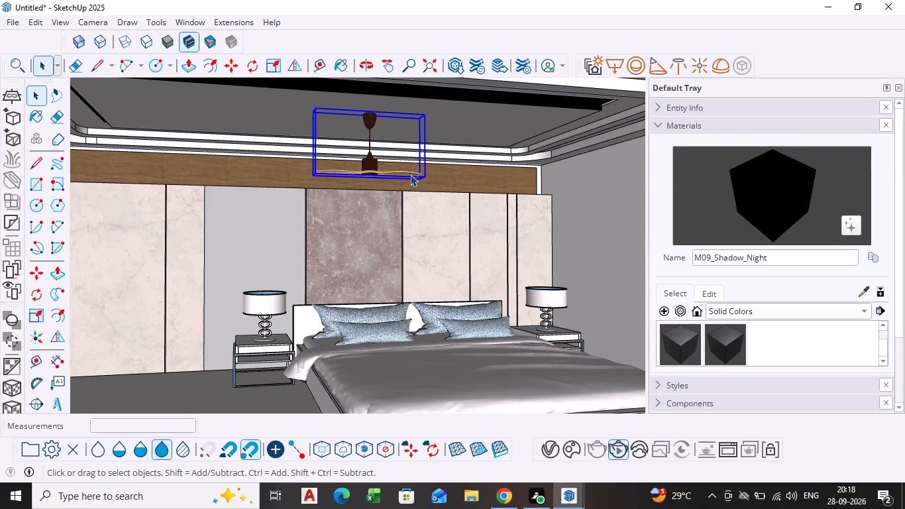
scroll(376, 153, "down", 1)
middle_click_drag(378, 160, 367, 173)
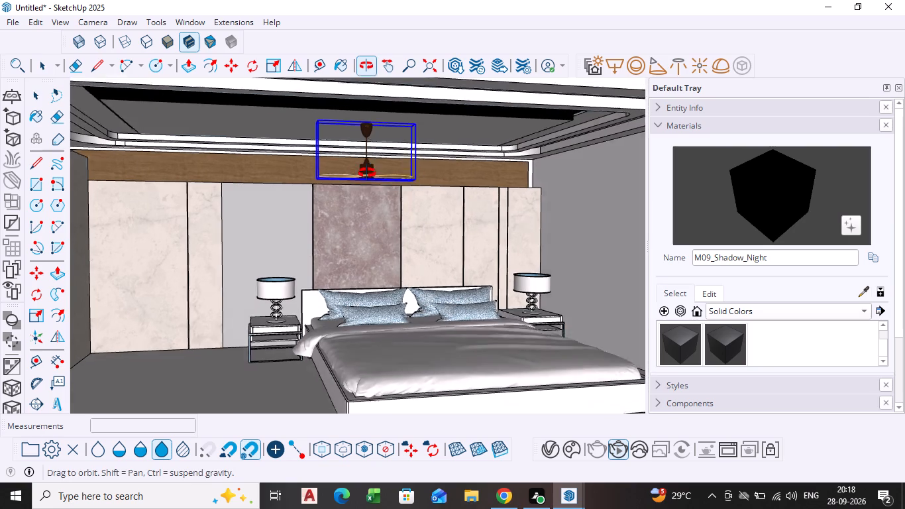
middle_click_drag(367, 173, 366, 174)
scroll(456, 131, "down", 3)
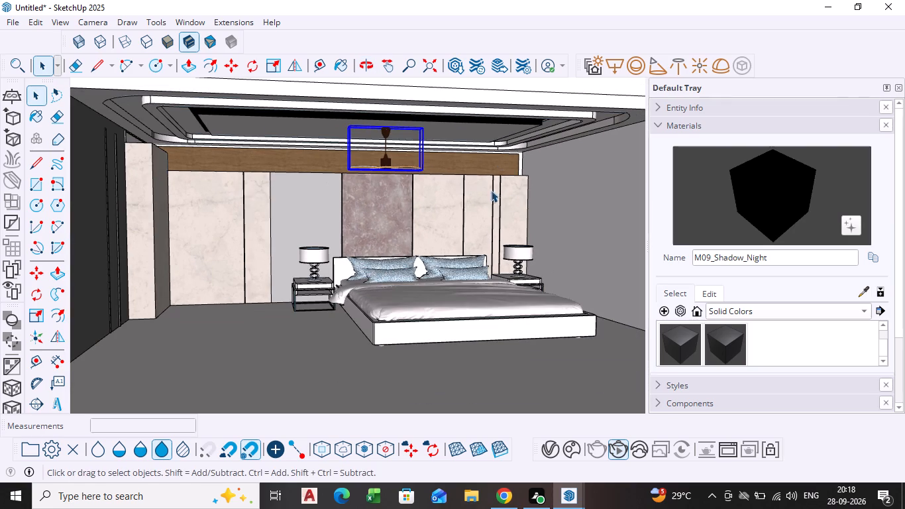
scroll(445, 204, "down", 6)
left_click(268, 200)
Scale the ceiling fan downward along the blue axis by a factor of about 1.31.
scroll(514, 142, "up", 4)
scroll(418, 185, "up", 4)
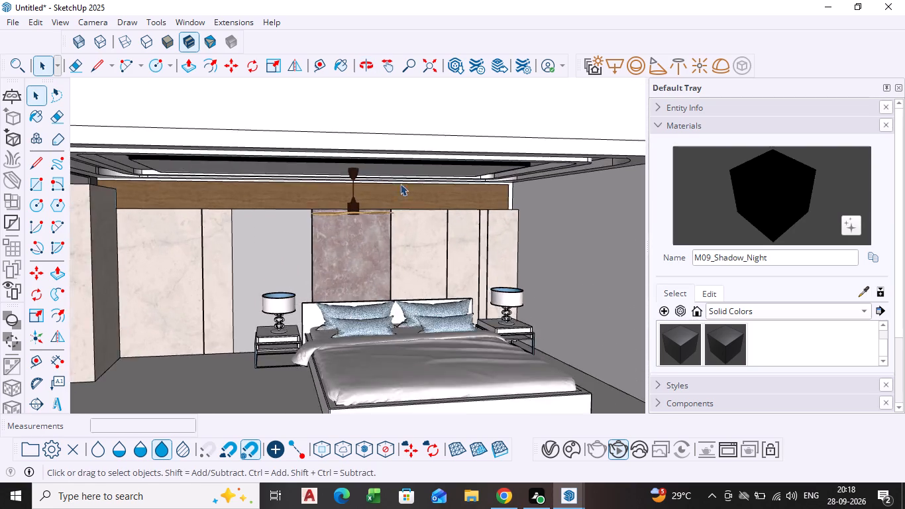
scroll(377, 190, "up", 4)
middle_click_drag(337, 216, 339, 203)
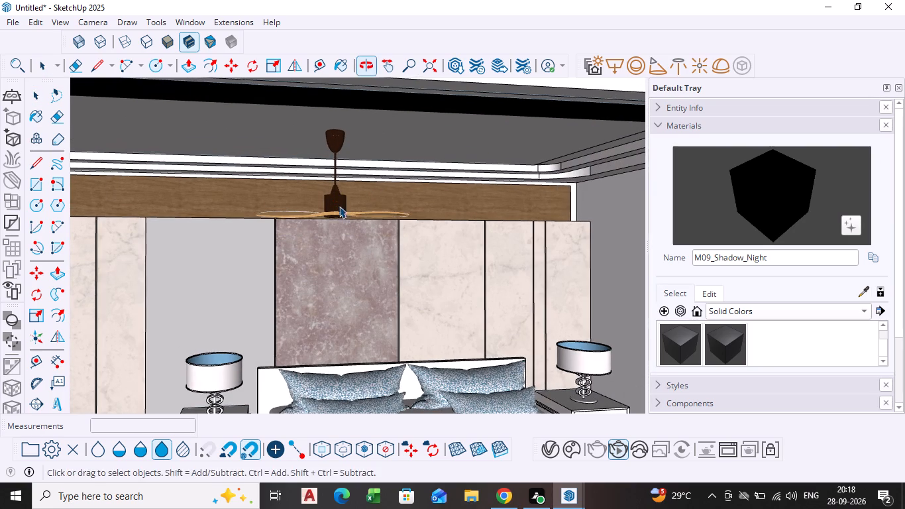
middle_click_drag(339, 212, 333, 174)
left_click(329, 152)
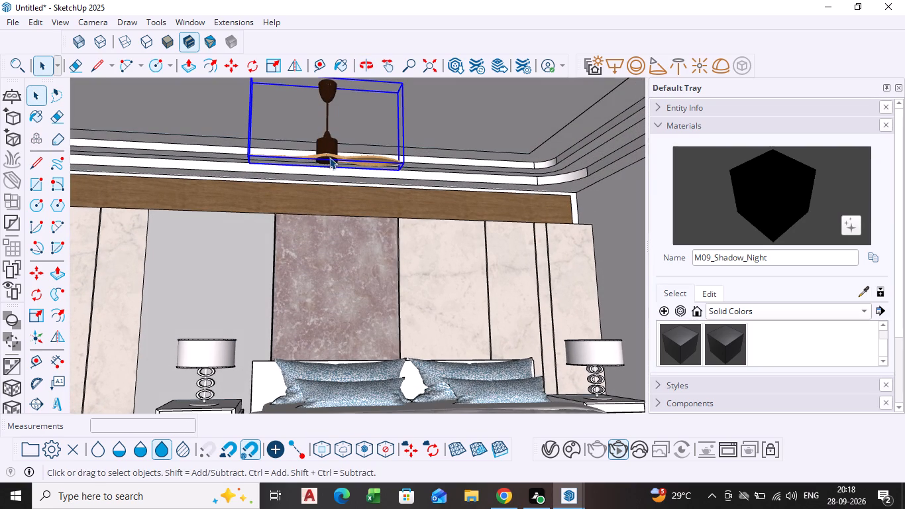
key("m")
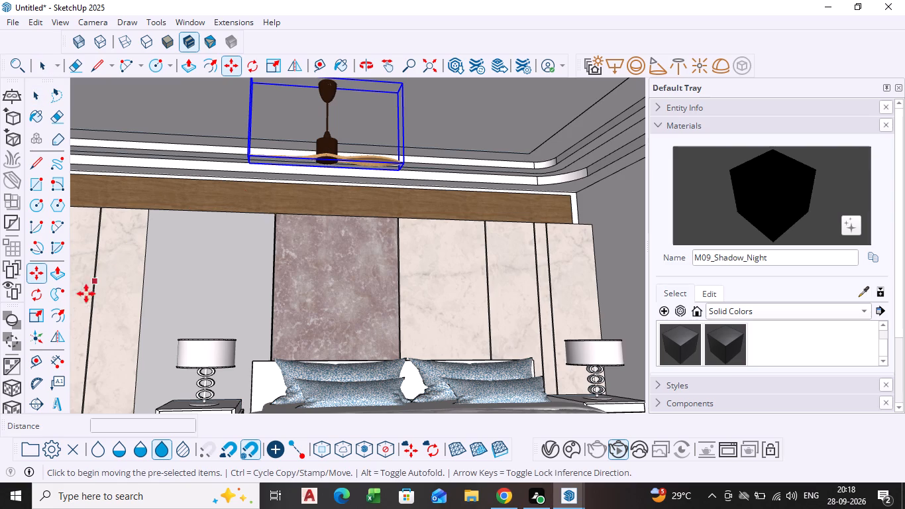
left_click(39, 309)
scroll(326, 175, "up", 4)
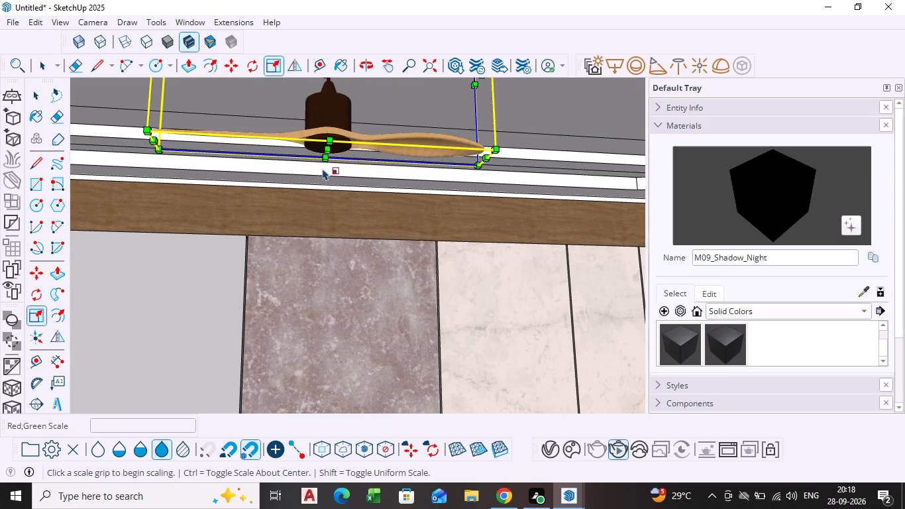
middle_click_drag(323, 166, 322, 148)
scroll(324, 127, "up", 3)
scroll(323, 123, "down", 3)
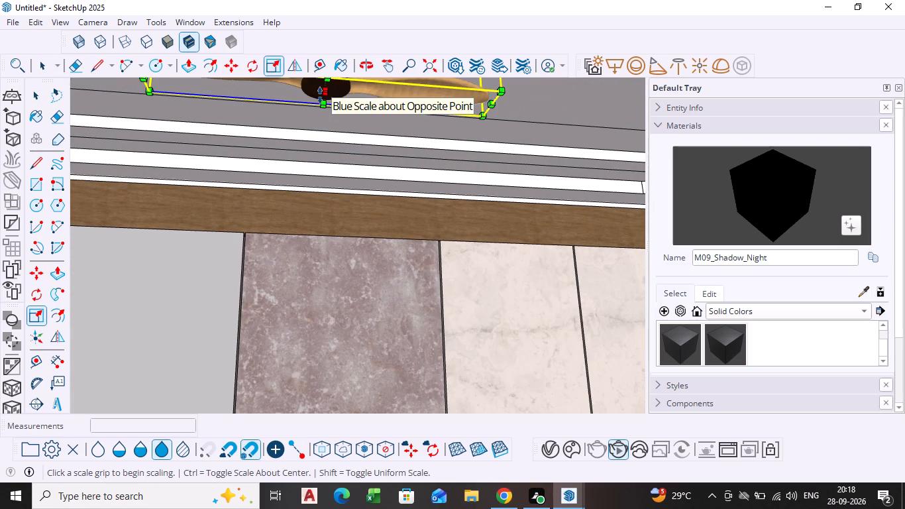
left_click(321, 96)
scroll(315, 147, "down", 17)
middle_click_drag(317, 147, 317, 184, "shift")
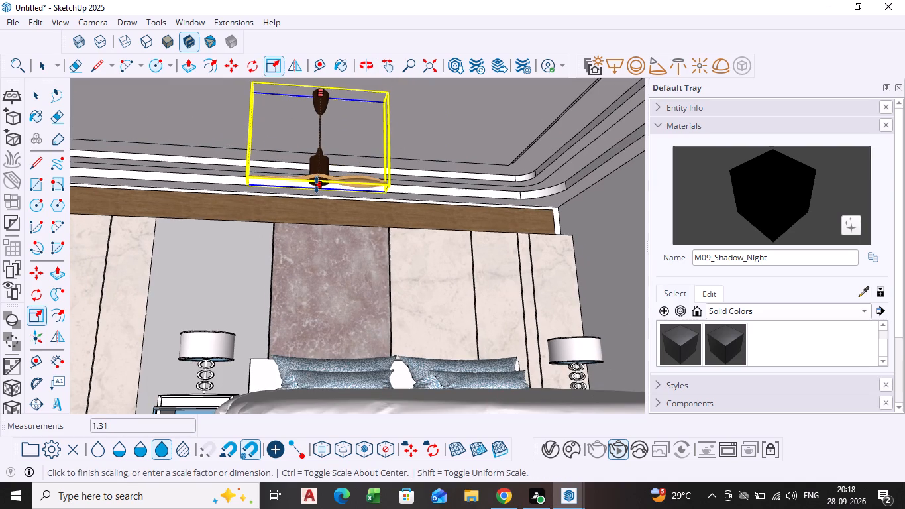
left_click(317, 185)
key("space")
scroll(405, 189, "down", 4)
middle_click_drag(405, 184, 396, 207)
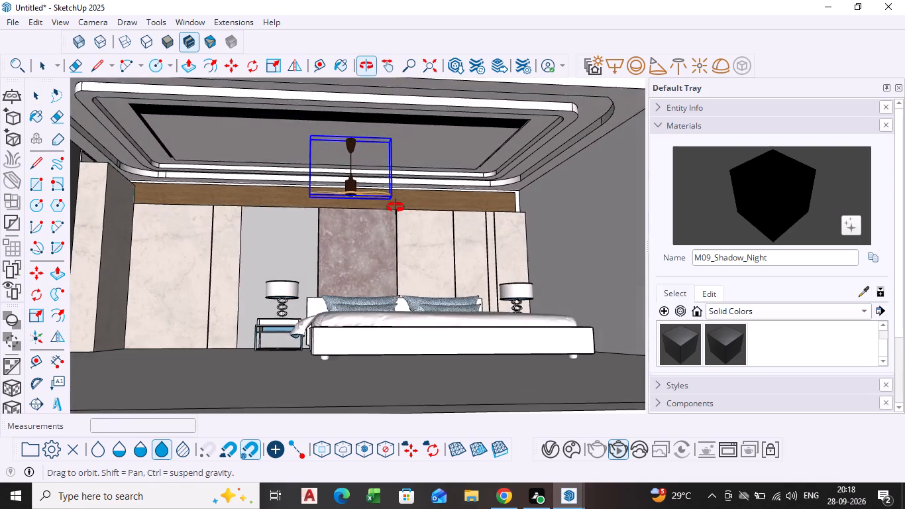
Scale the ceiling fan slightly shorter along the blue axis from its bottom centre grip and deselect it.
middle_click_drag(396, 207, 396, 212)
scroll(396, 211, "down", 1)
left_click(272, 347)
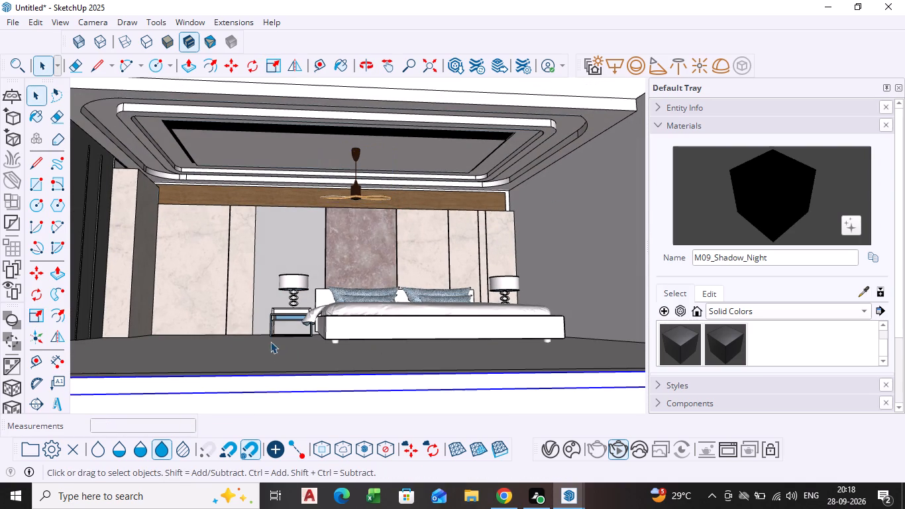
middle_click_drag(359, 272, 340, 301)
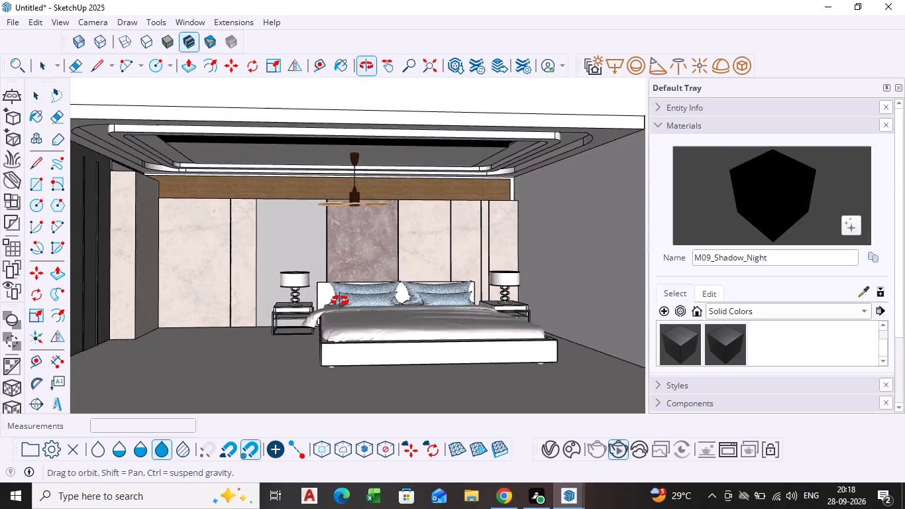
middle_click_drag(340, 301, 337, 301)
scroll(347, 292, "up", 1)
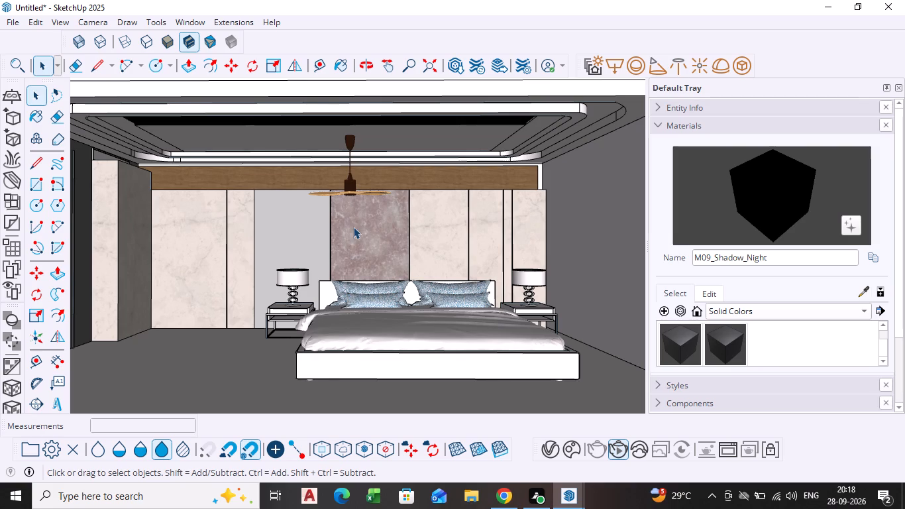
middle_click_drag(352, 211, 358, 213)
scroll(354, 204, "up", 4)
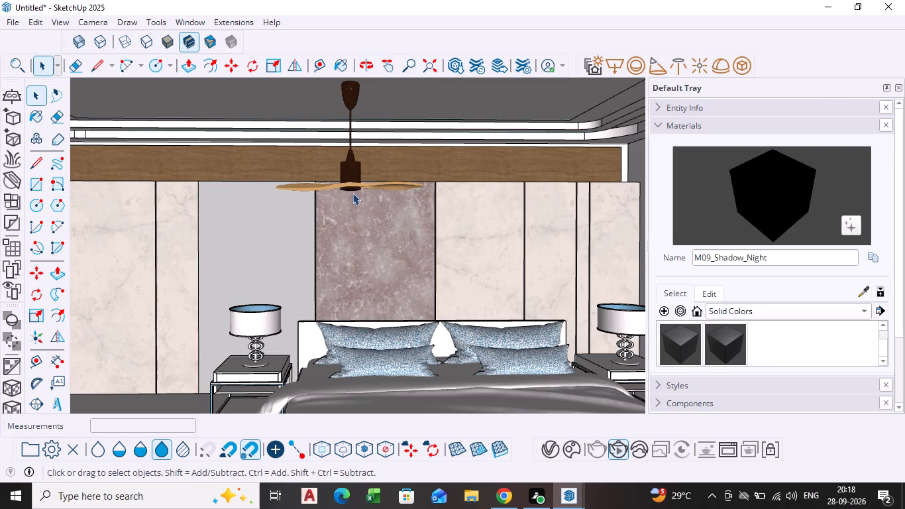
left_click(352, 192)
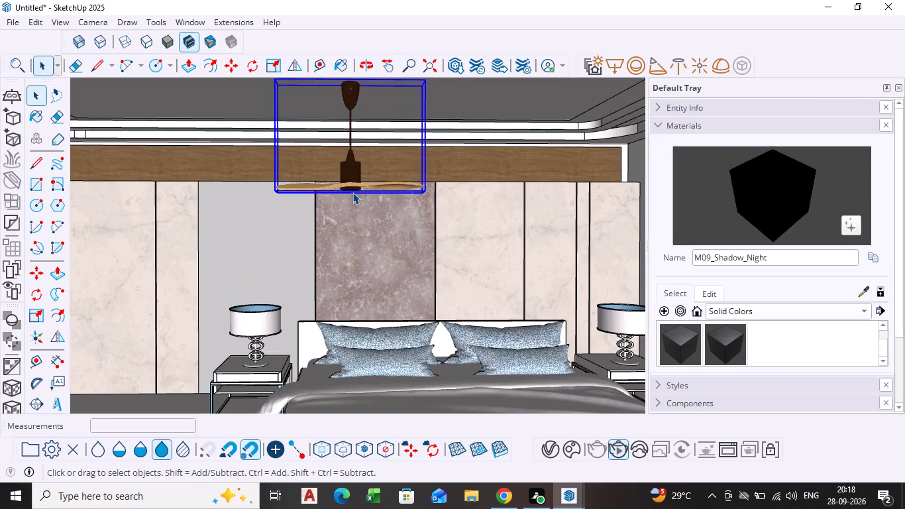
left_click(41, 313)
middle_click_drag(378, 211, 390, 178)
scroll(382, 172, "up", 4)
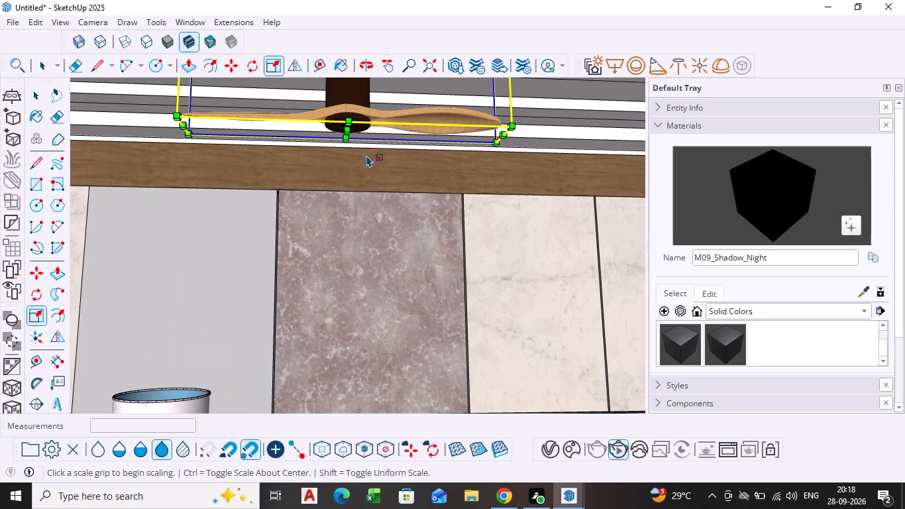
left_click(350, 135)
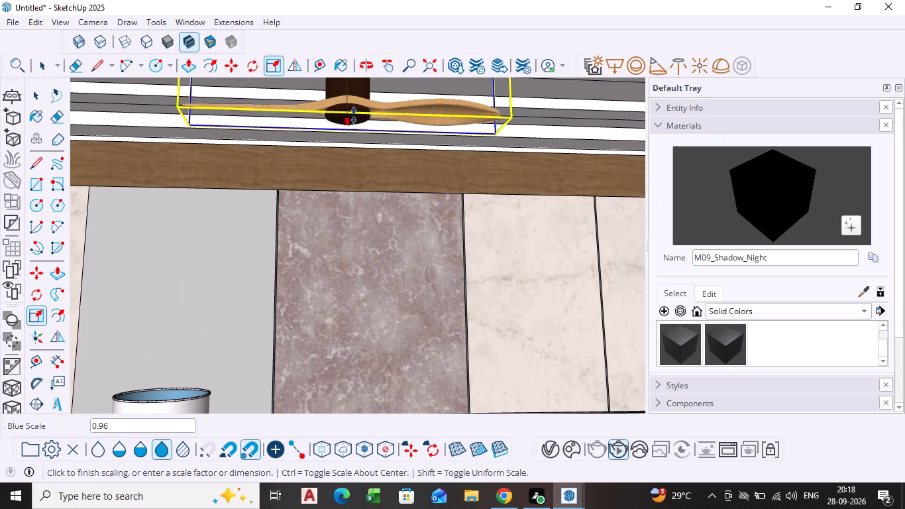
left_click(356, 104)
scroll(385, 180, "down", 8)
middle_click_drag(413, 180, 396, 202)
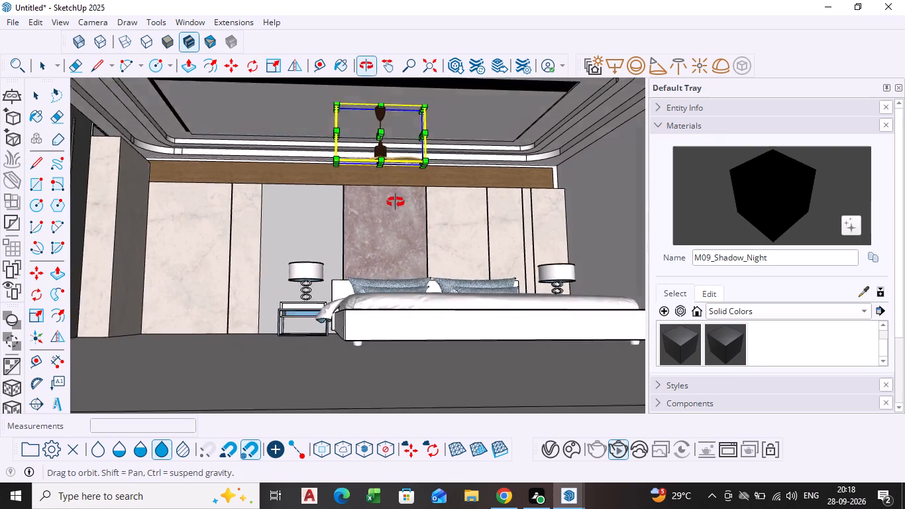
middle_click_drag(396, 202, 388, 212)
key("space")
key("space")
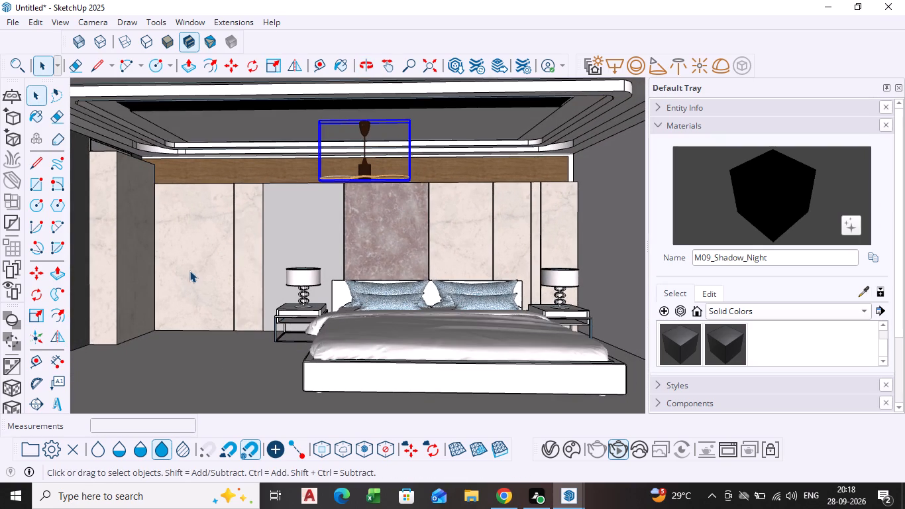
left_click(191, 270)
Examine the resized ceiling fan against the stepped ceiling, bed and headboard wall from several angles.
middle_click_drag(424, 209, 414, 183, "shift")
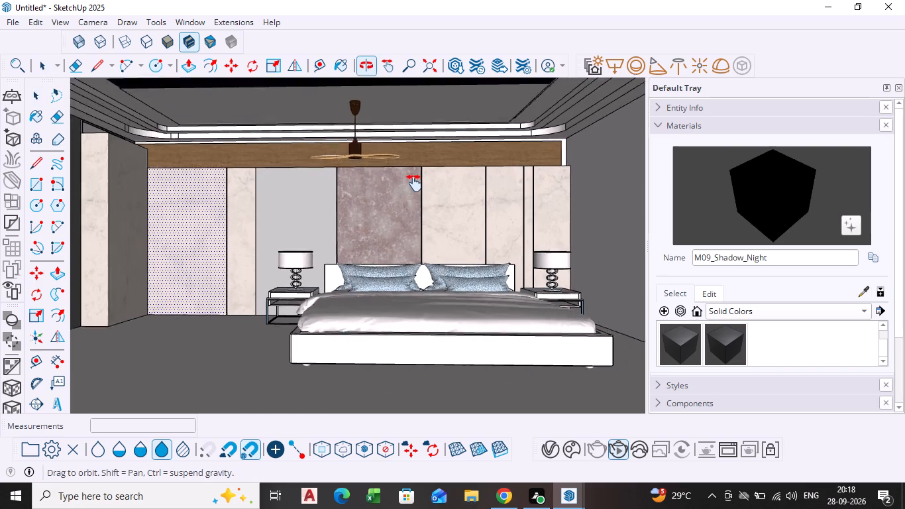
middle_click_drag(414, 183, 412, 164, "shift")
scroll(409, 168, "down", 2)
middle_click_drag(397, 188, 380, 237)
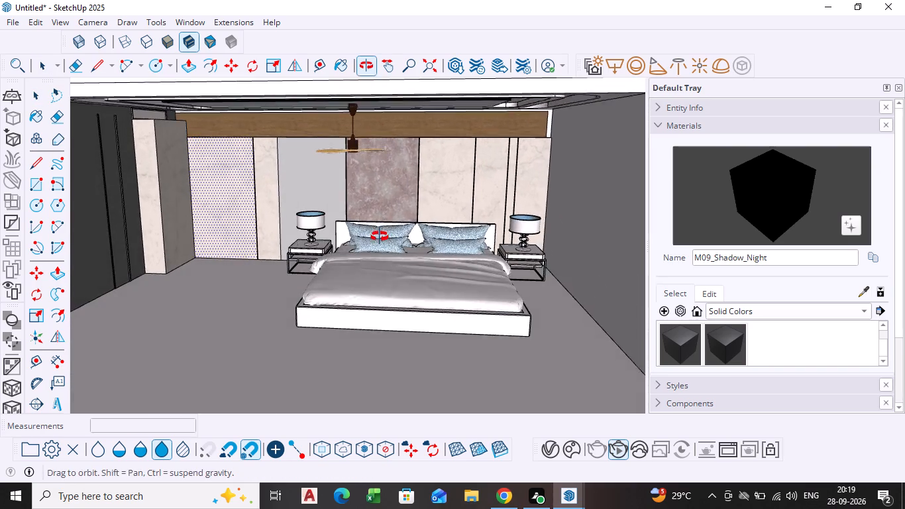
middle_click_drag(380, 237, 380, 238)
middle_click_drag(379, 234, 390, 221)
scroll(389, 220, "up", 3)
middle_click_drag(371, 225, 375, 215)
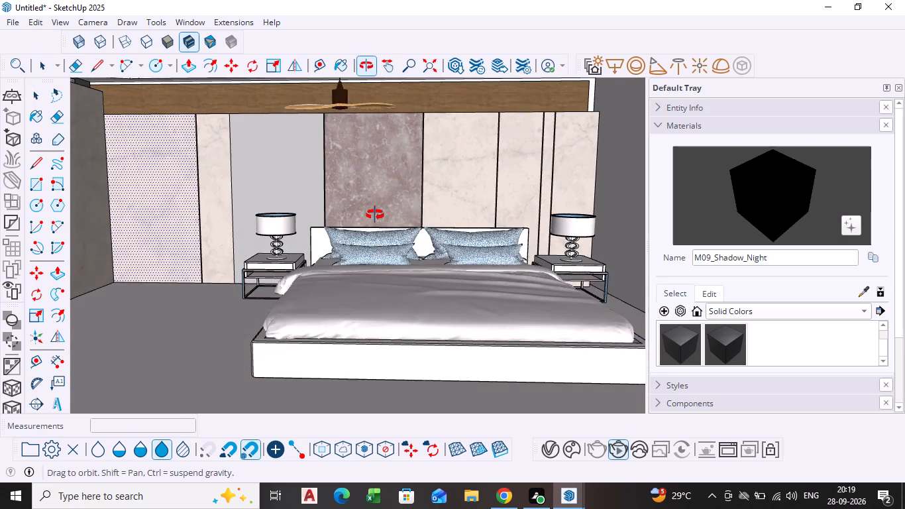
middle_click_drag(375, 215, 378, 215)
scroll(382, 207, "down", 2)
middle_click_drag(382, 204, 374, 226, "shift")
middle_click_drag(374, 225, 378, 211)
middle_click_drag(384, 213, 376, 230, "shift")
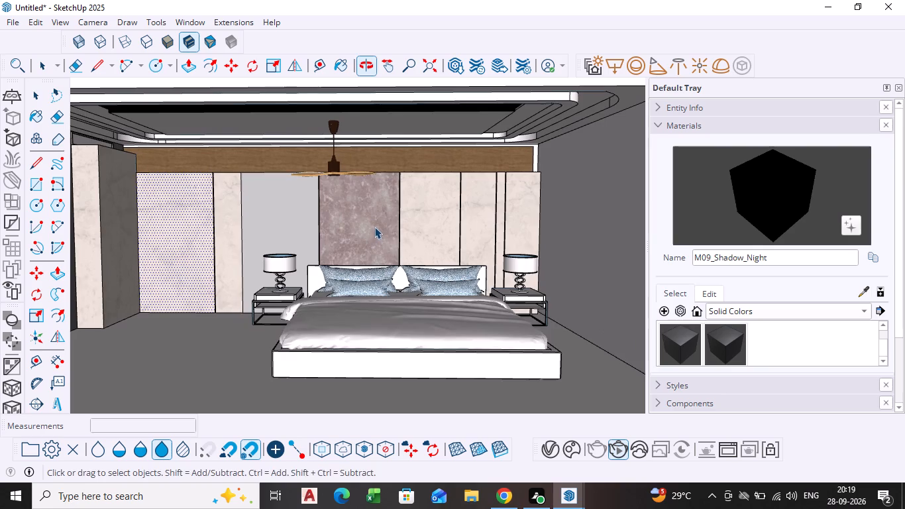
middle_click_drag(374, 224, 376, 208)
scroll(374, 212, "down", 1)
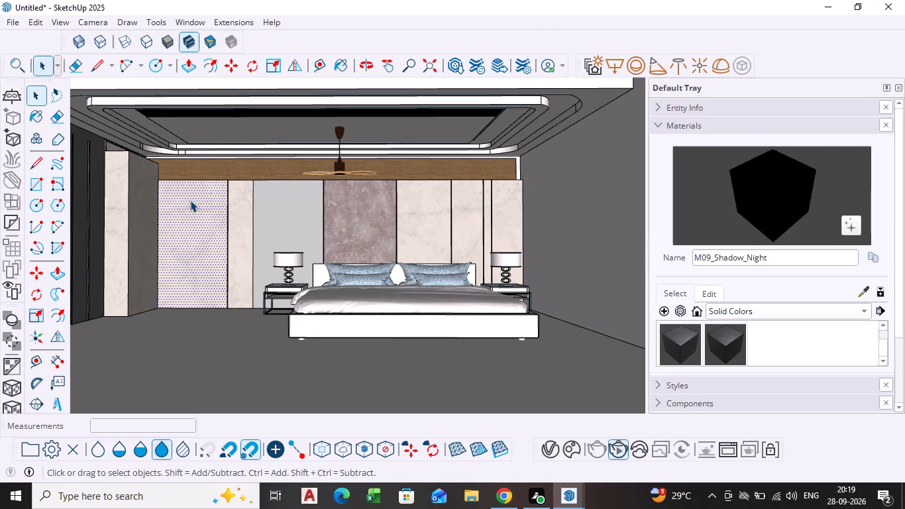
middle_click_drag(193, 219, 221, 215, "shift")
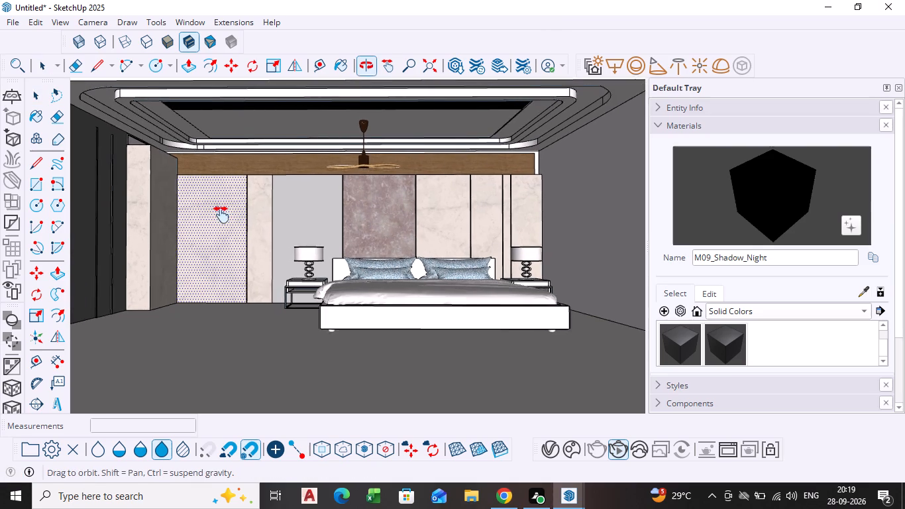
middle_click_drag(221, 215, 235, 216, "shift")
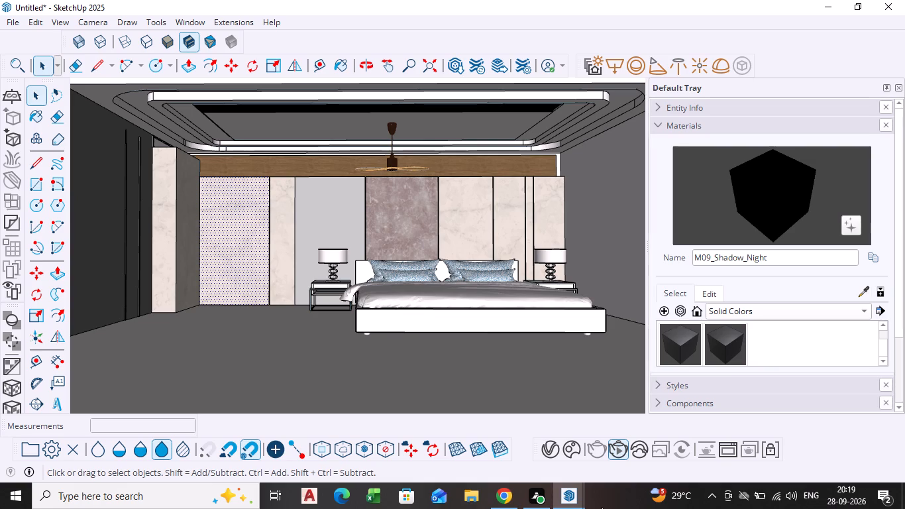
Search the 3D Warehouse models for SOFA.
left_click(184, 21)
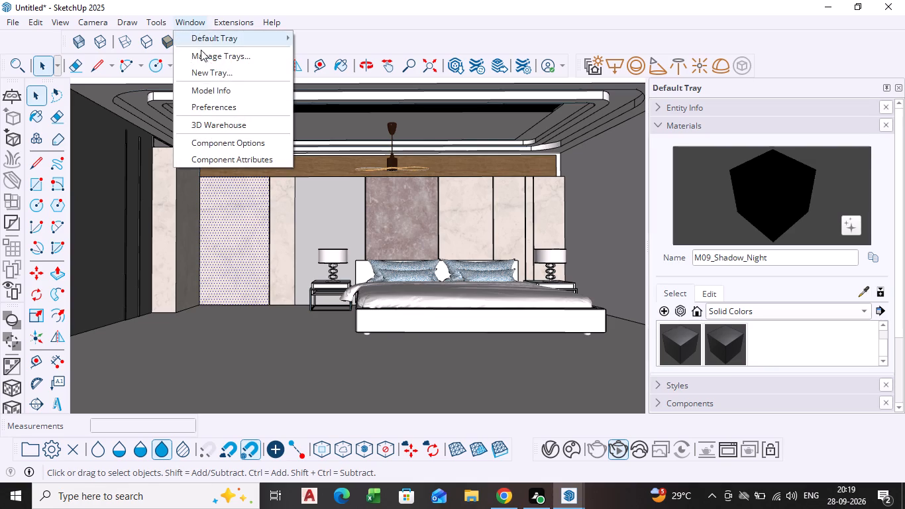
left_click(231, 128)
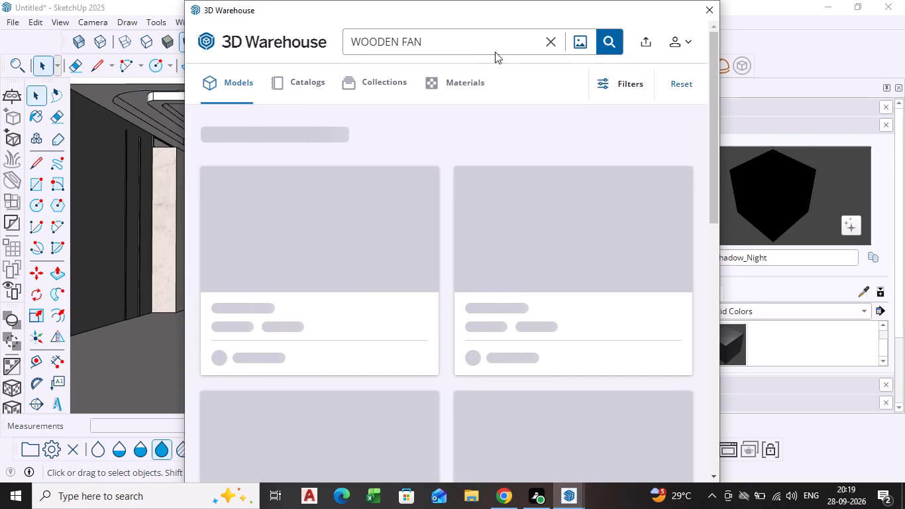
left_click(554, 42)
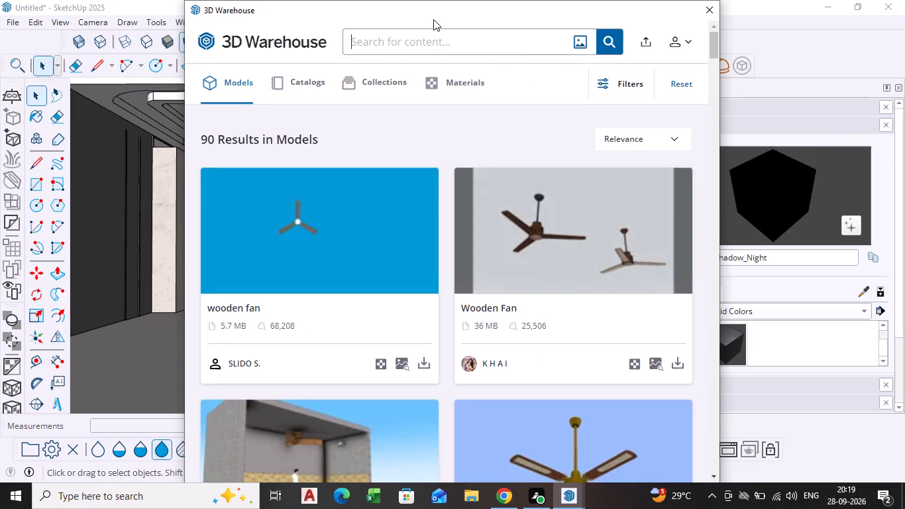
key("r")
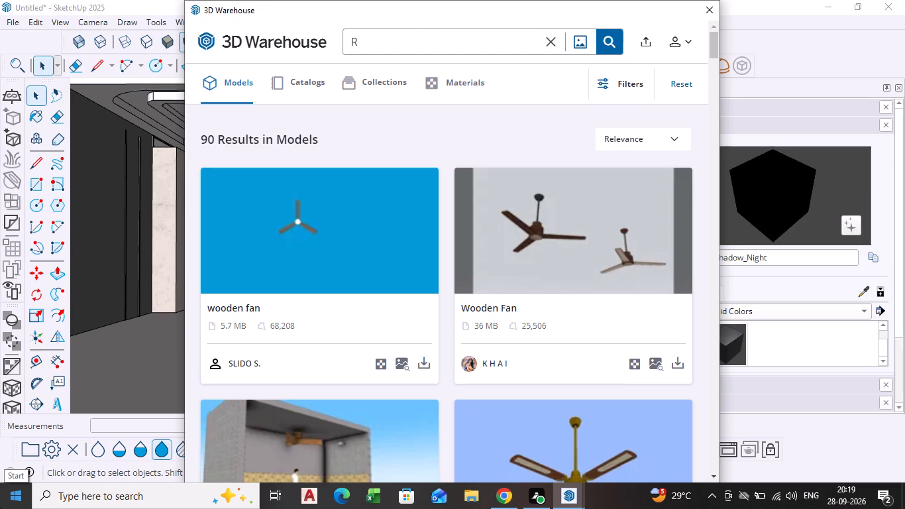
key("BackSpace")
key("s")
key("o")
key("f")
key("a")
key("Return")
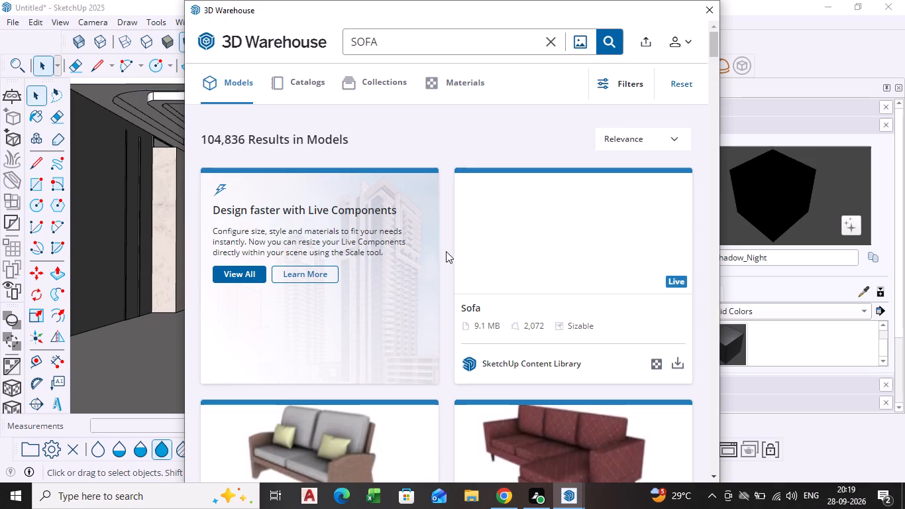
Look through the SOFA model results for a sofa that suits the bedroom.
scroll(446, 251, "down", 7)
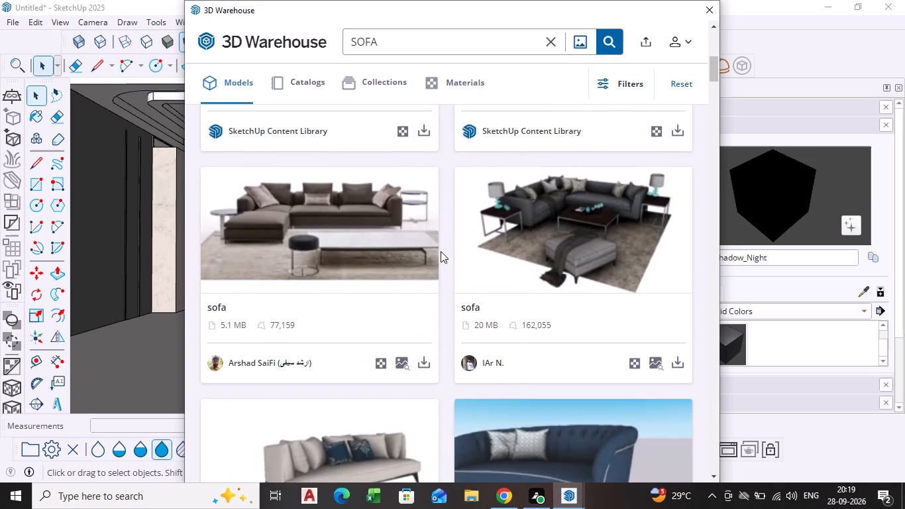
scroll(441, 250, "down", 10)
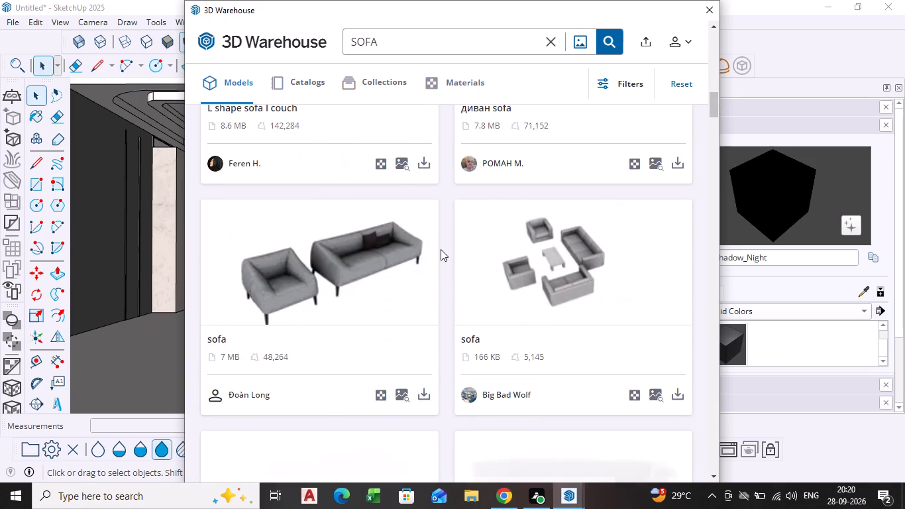
scroll(441, 249, "down", 10)
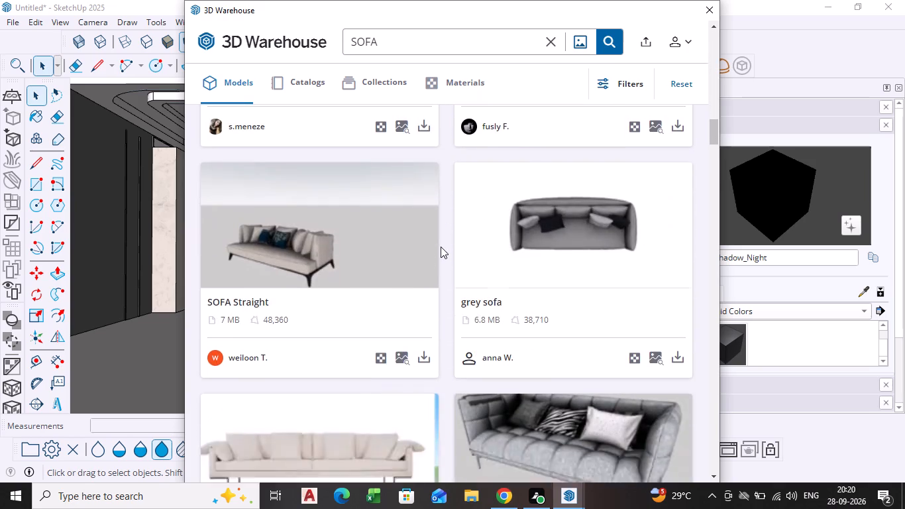
scroll(441, 247, "down", 7)
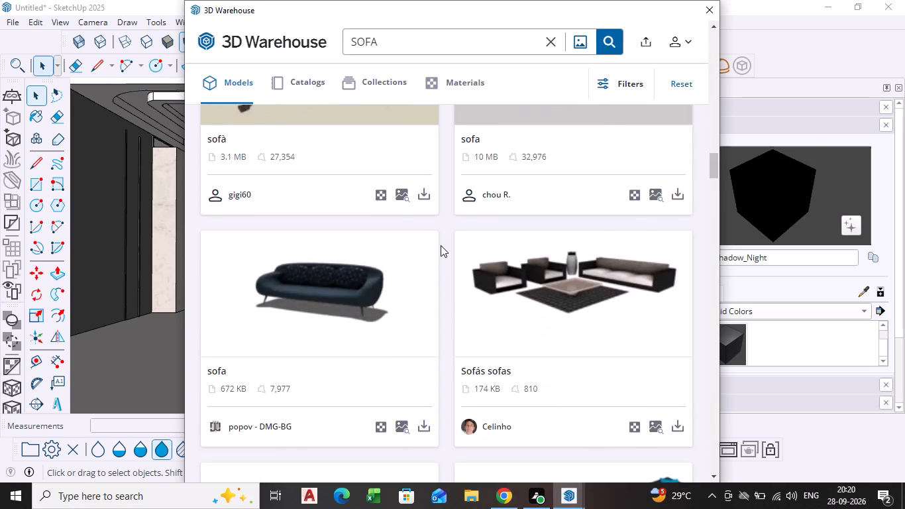
scroll(441, 245, "down", 6)
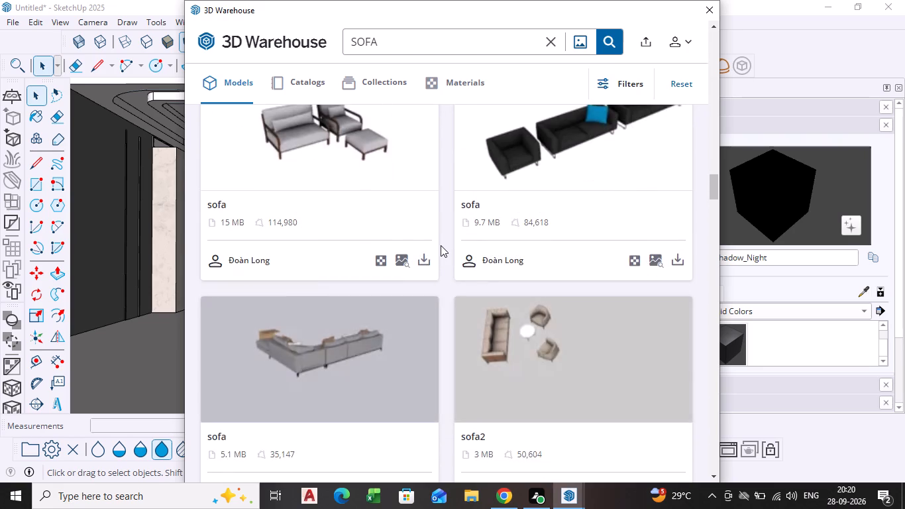
scroll(441, 245, "down", 13)
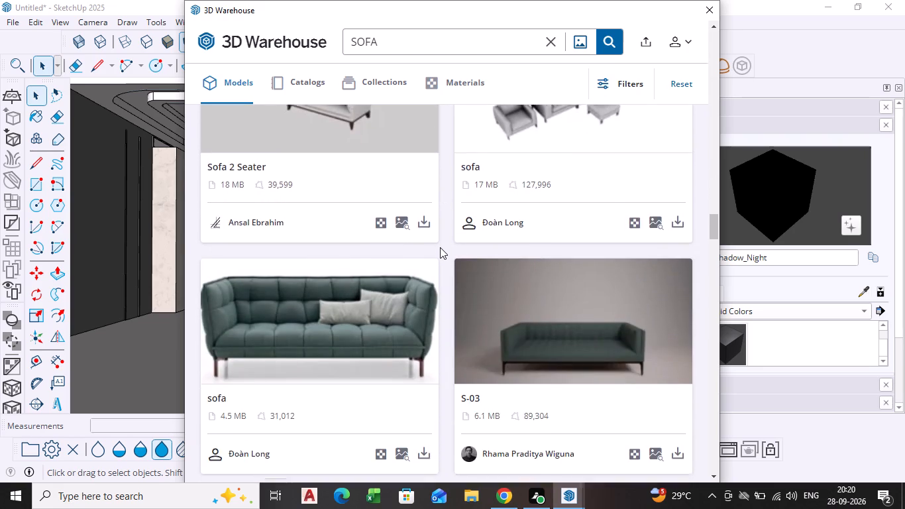
scroll(440, 247, "down", 4)
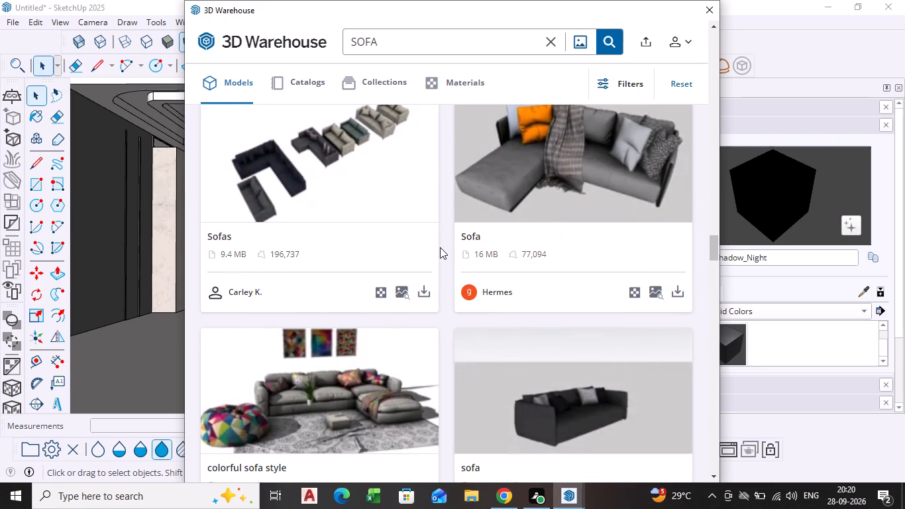
scroll(440, 247, "down", 17)
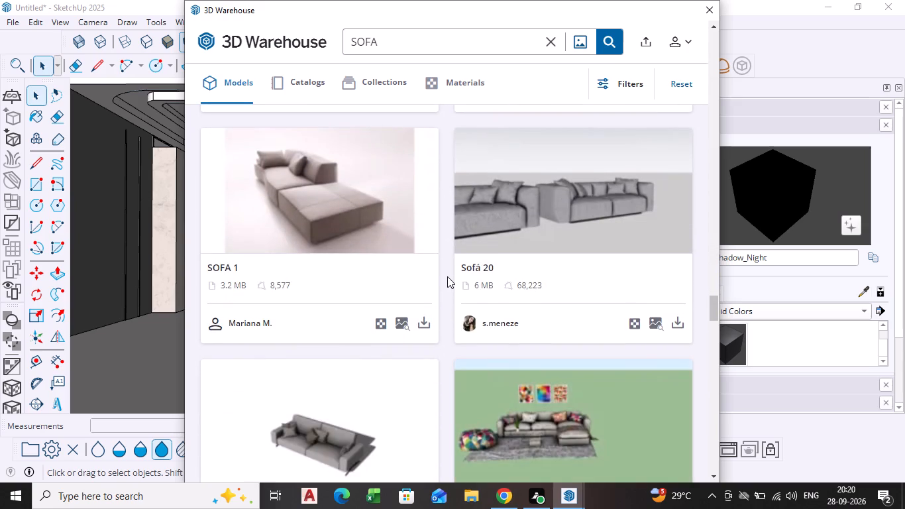
scroll(448, 277, "down", 12)
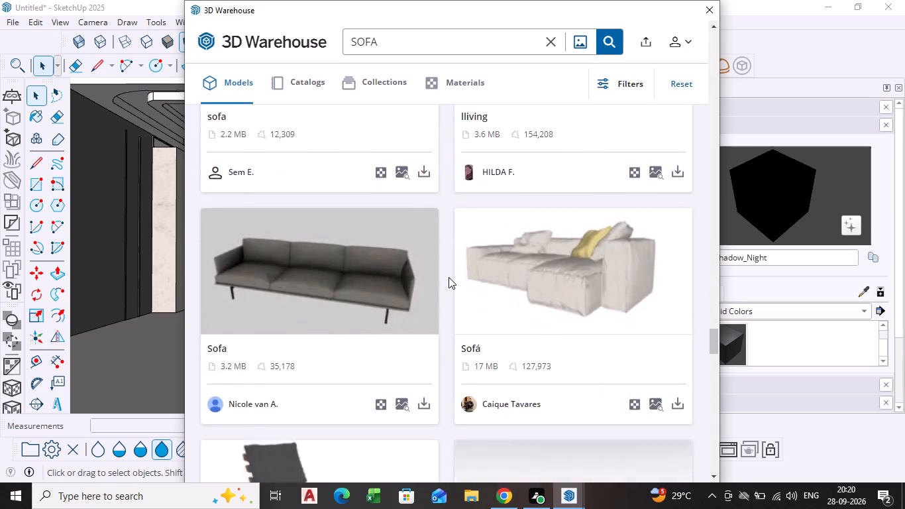
scroll(449, 277, "up", 3)
scroll(449, 277, "down", 3)
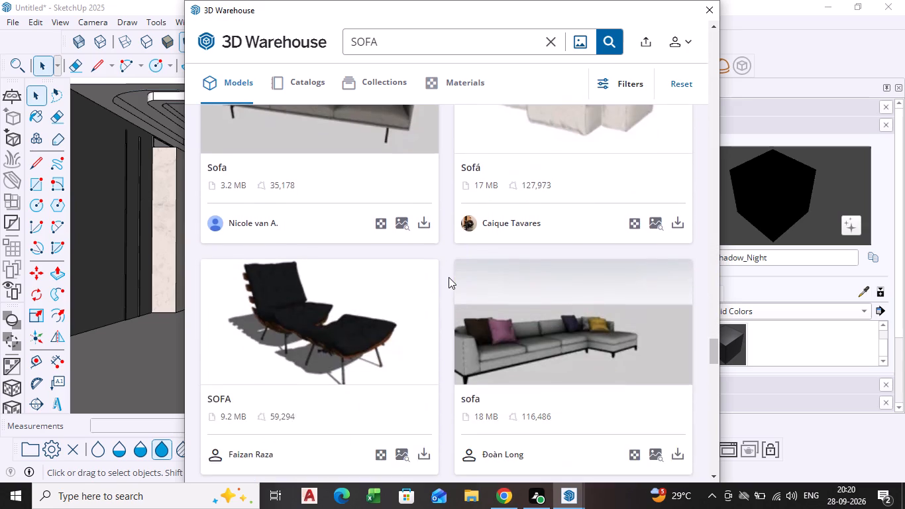
scroll(449, 277, "down", 6)
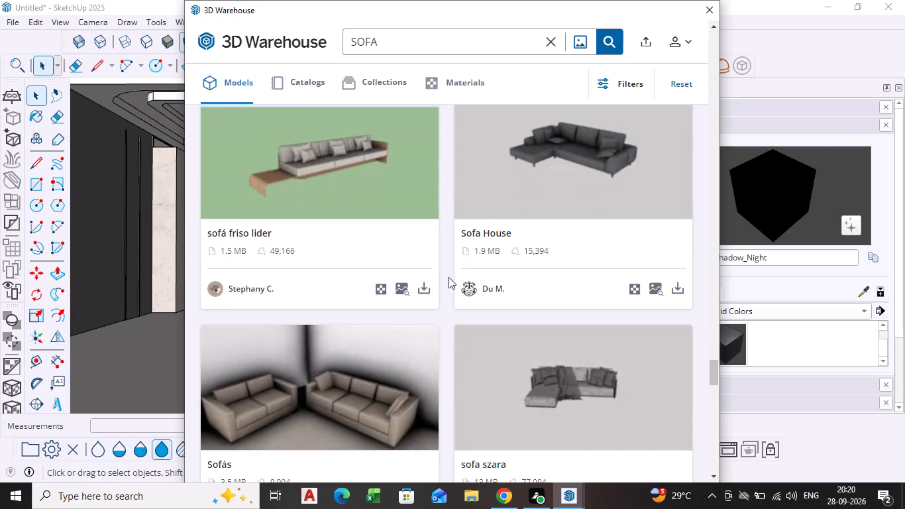
scroll(449, 277, "down", 8)
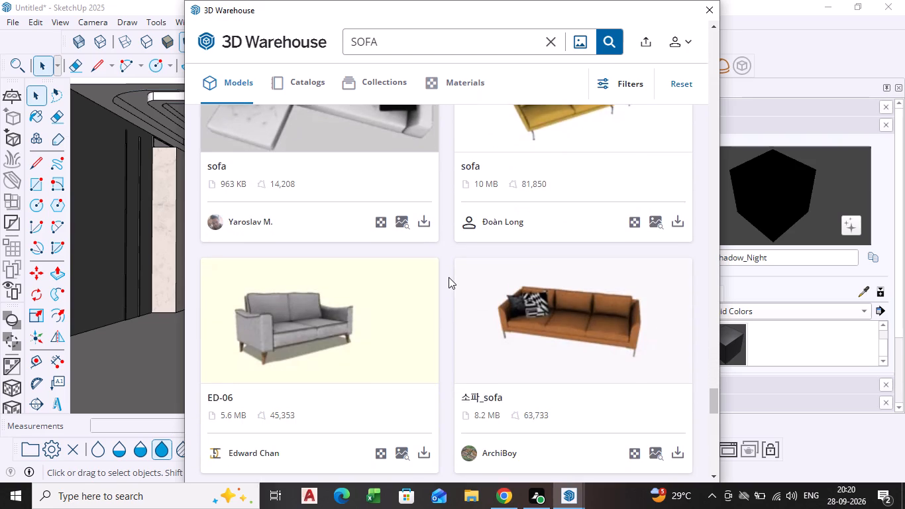
scroll(449, 277, "down", 9)
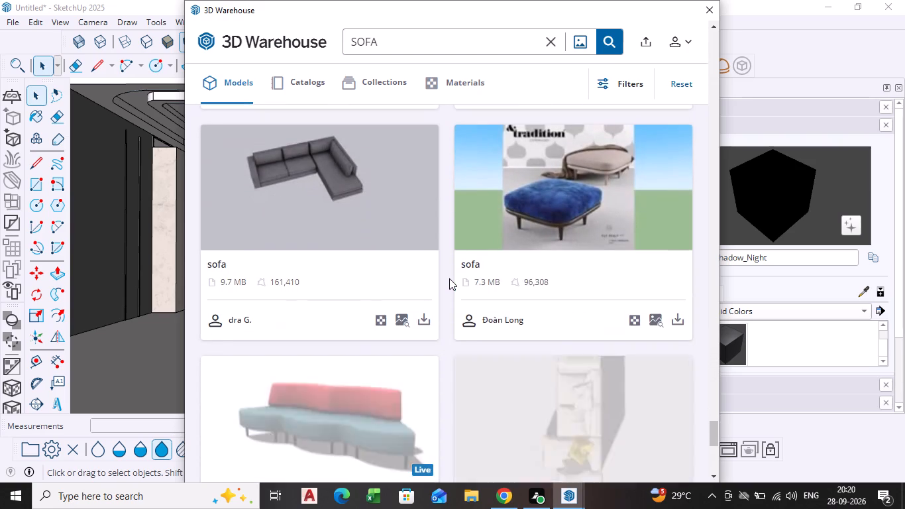
scroll(449, 279, "down", 5)
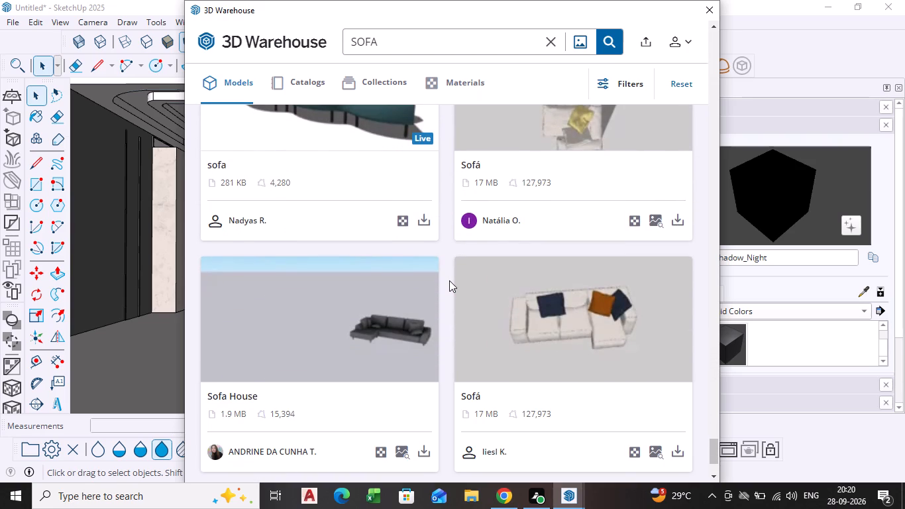
scroll(449, 280, "down", 3)
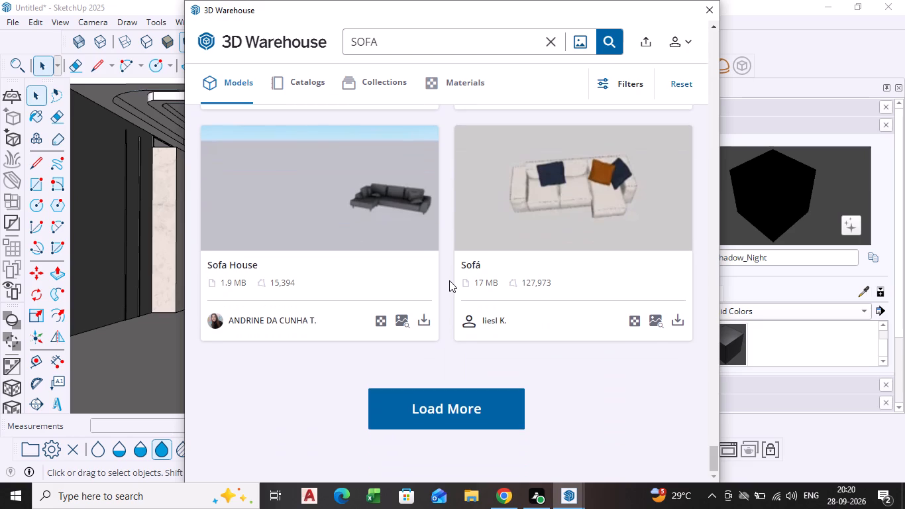
scroll(449, 280, "down", 3)
Load more SOFA results and examine the additional sofa models for a suitable one.
left_click(445, 412)
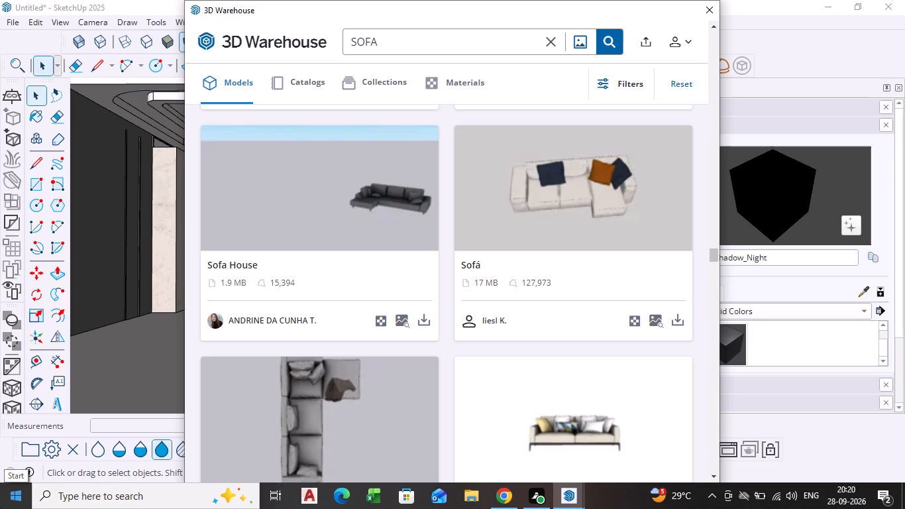
scroll(495, 387, "down", 6)
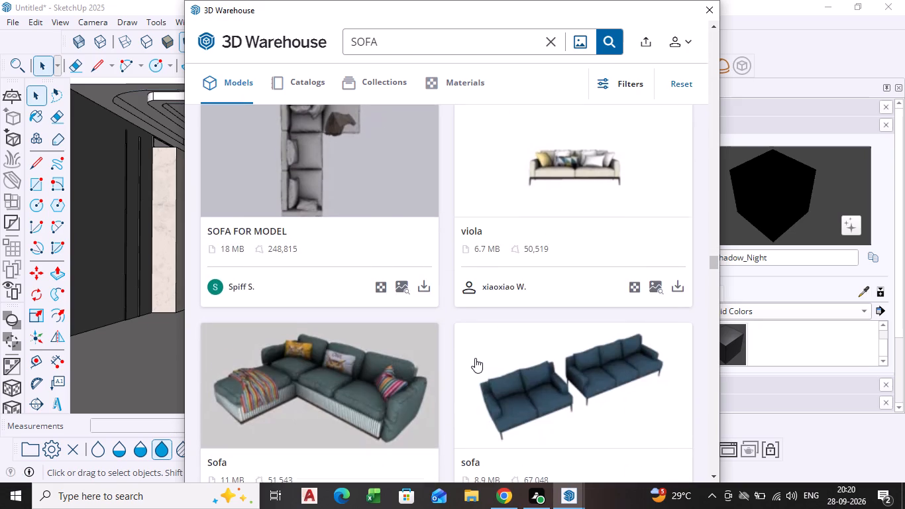
scroll(475, 358, "down", 9)
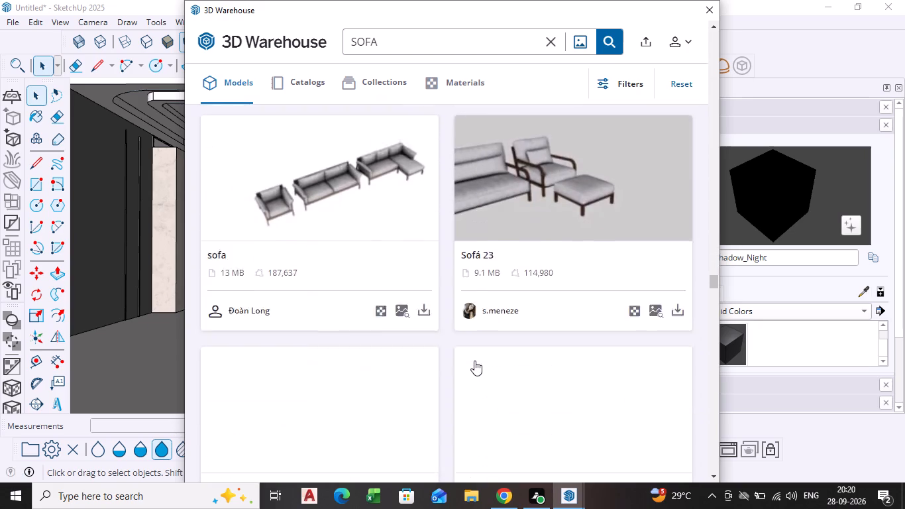
scroll(474, 361, "down", 6)
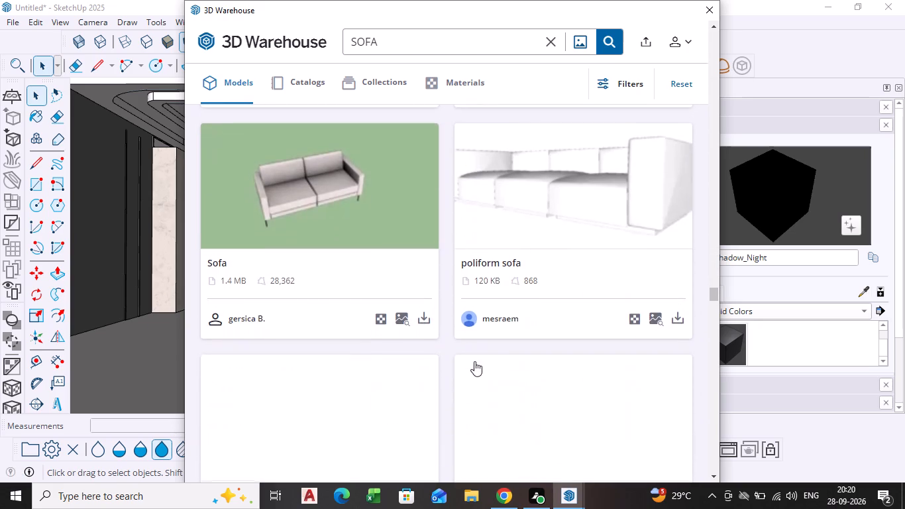
scroll(474, 361, "down", 8)
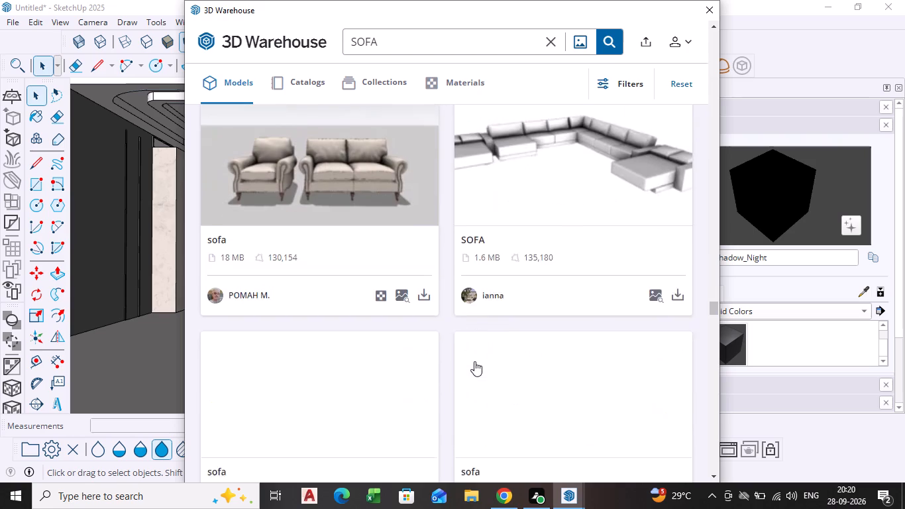
scroll(474, 361, "down", 8)
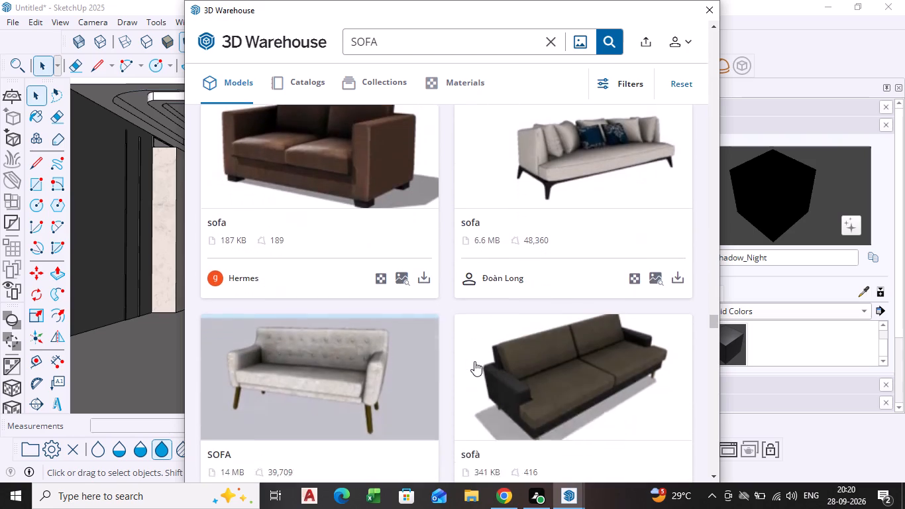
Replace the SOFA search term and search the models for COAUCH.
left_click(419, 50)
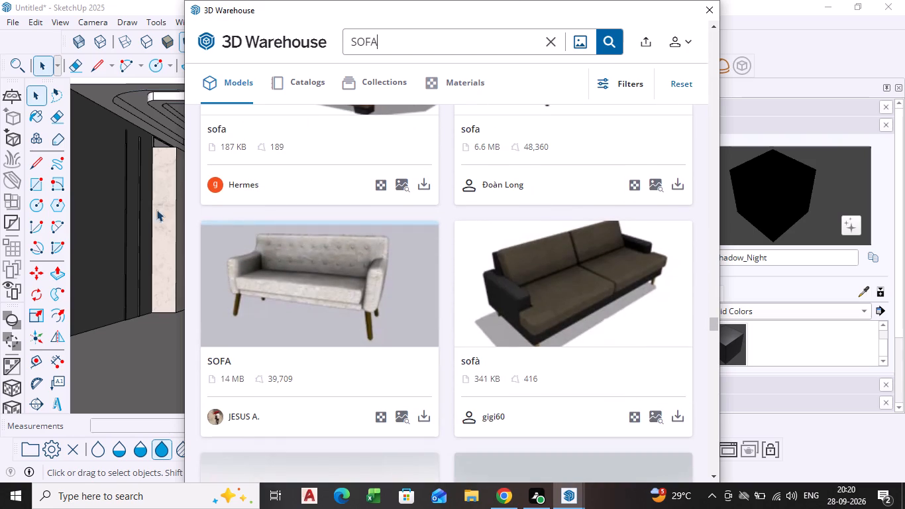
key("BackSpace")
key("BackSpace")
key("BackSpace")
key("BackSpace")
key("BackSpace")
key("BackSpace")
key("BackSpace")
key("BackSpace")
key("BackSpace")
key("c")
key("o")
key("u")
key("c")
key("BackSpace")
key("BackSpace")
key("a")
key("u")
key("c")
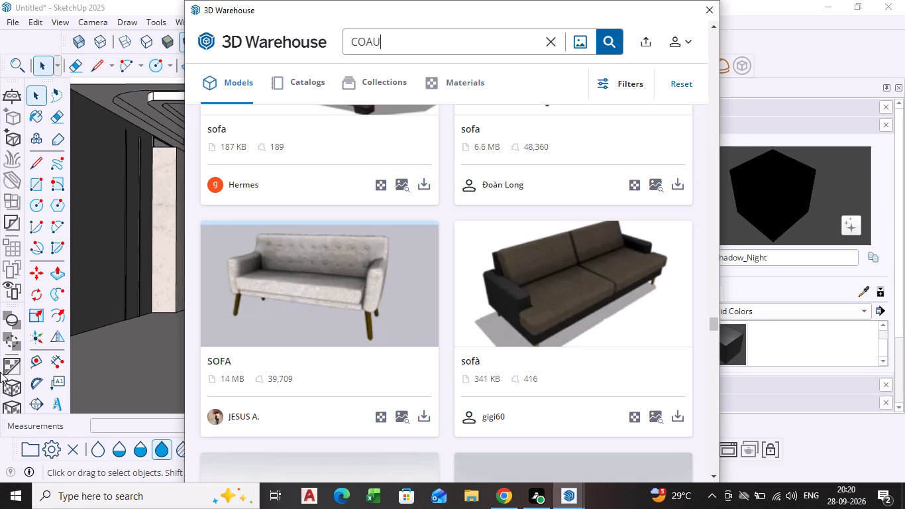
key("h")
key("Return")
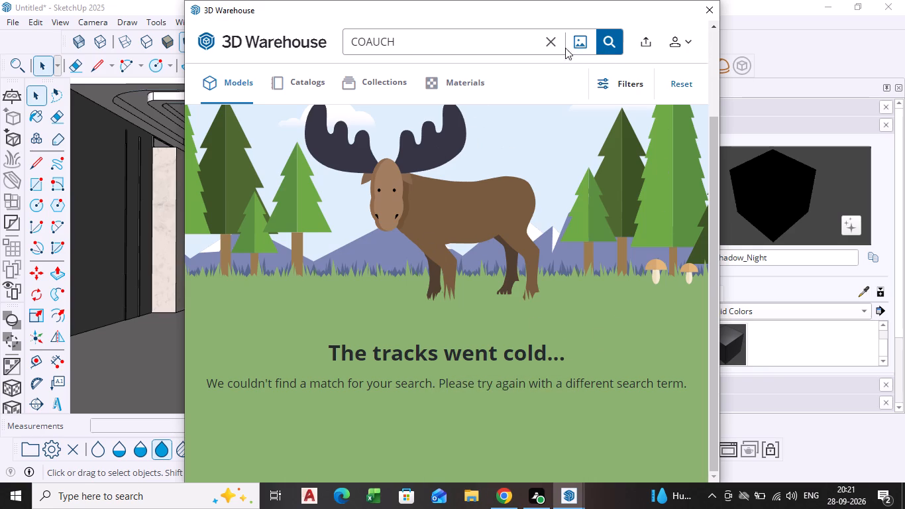
Clear the search term and search the 3D Warehouse models for BOUCLE.
left_click(549, 40)
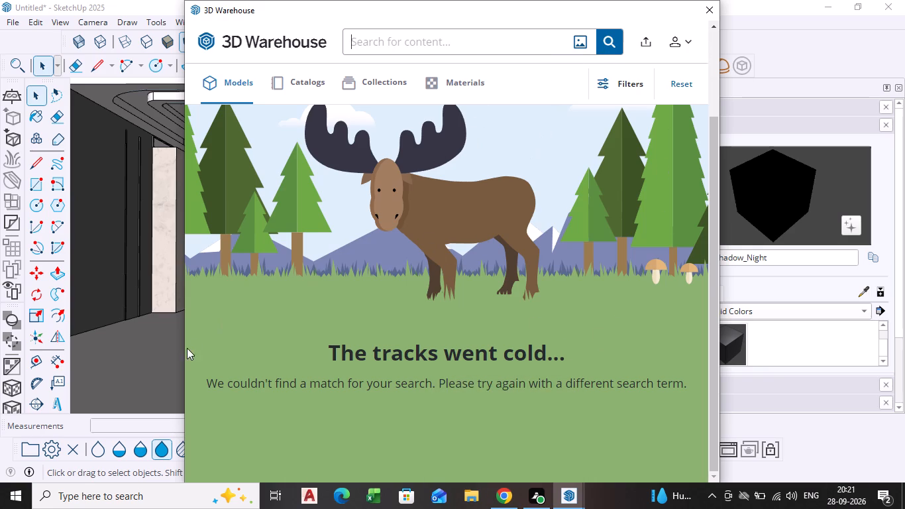
key("b")
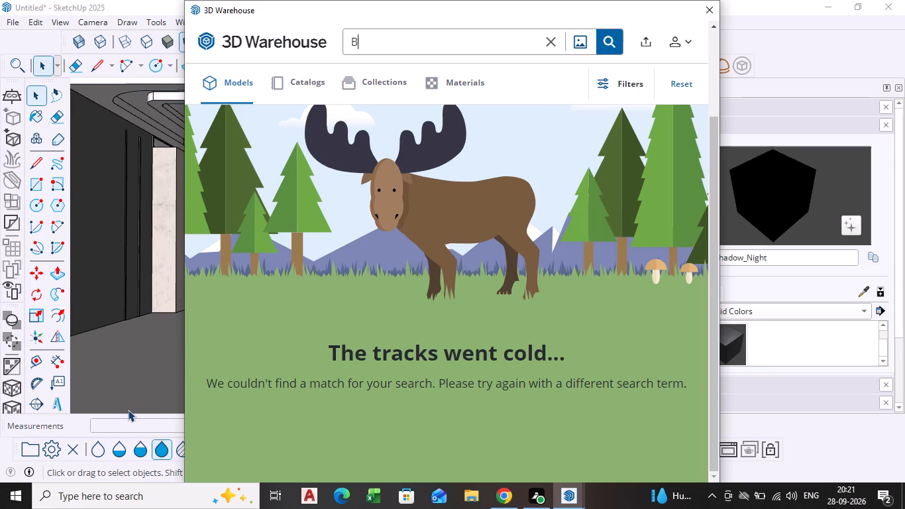
key("o")
key("u")
key("c")
key("l")
key("e")
key("Return")
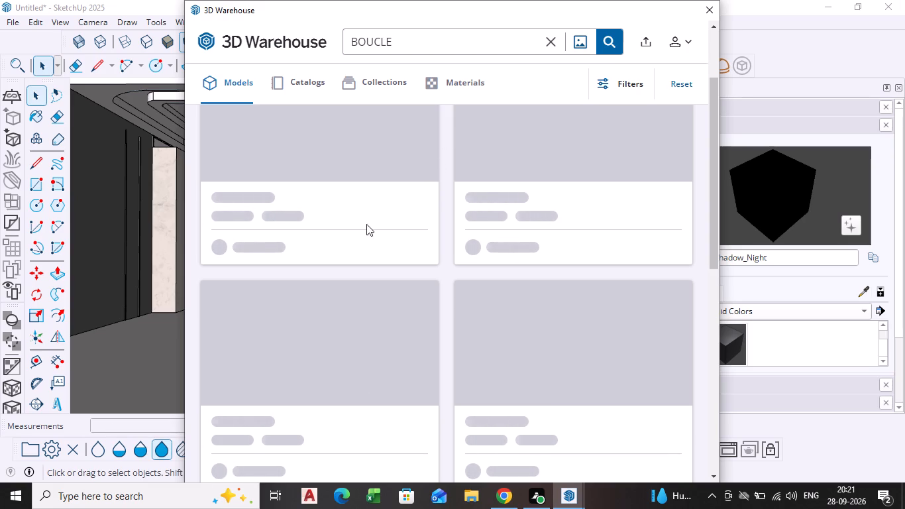
Look through the BOUCLE model results for a seating model that suits the bedroom.
scroll(504, 258, "up", 3)
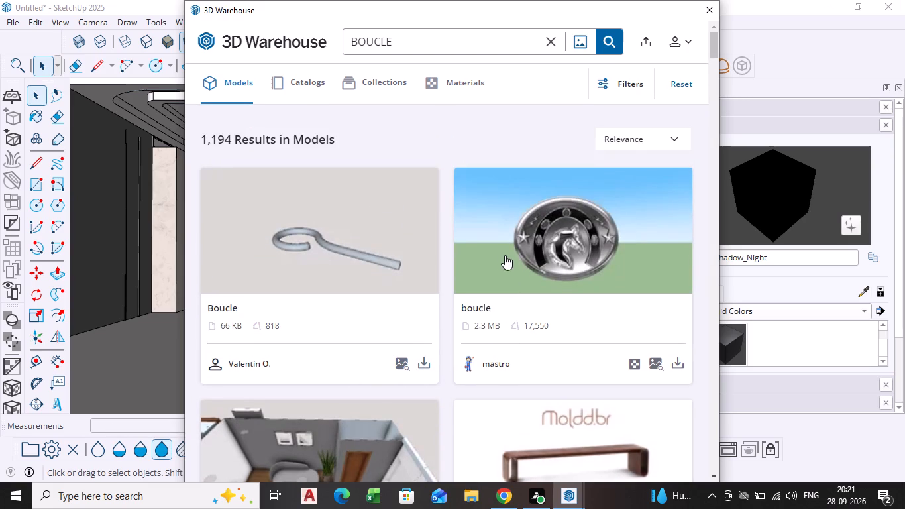
scroll(476, 255, "down", 7)
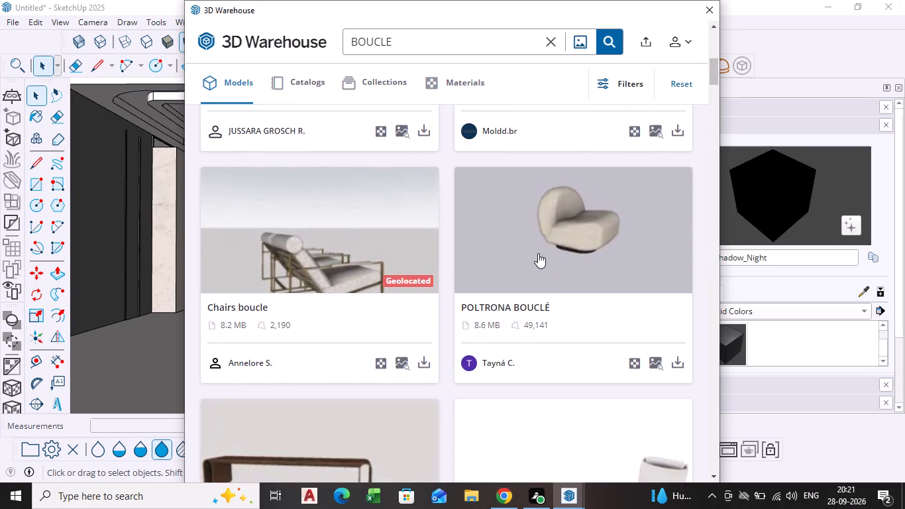
scroll(550, 249, "down", 8)
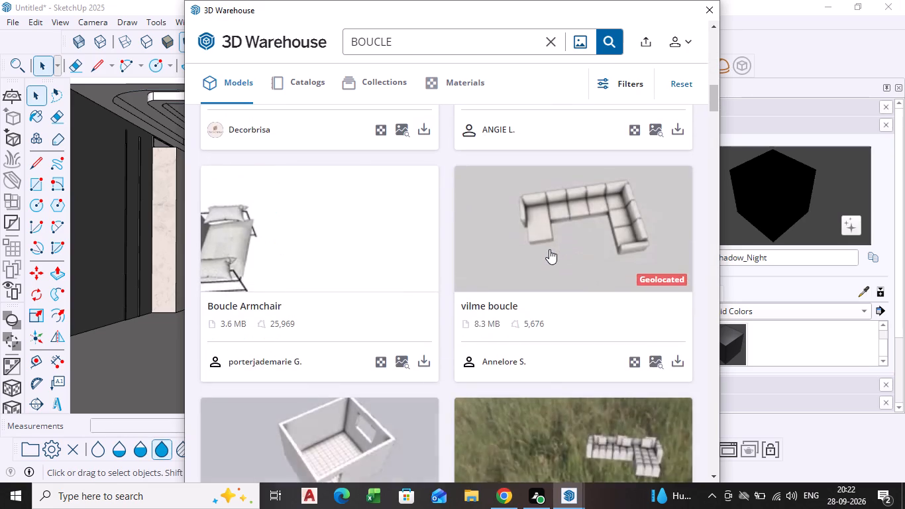
scroll(549, 249, "down", 7)
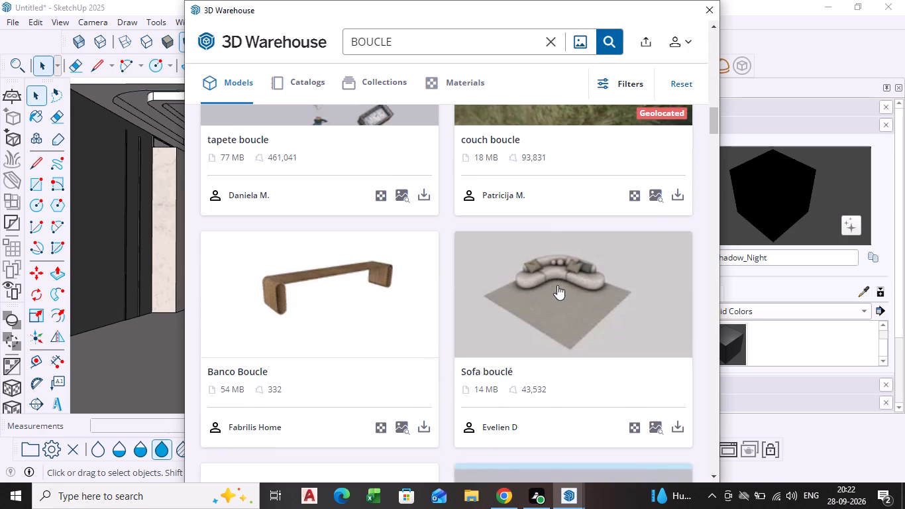
scroll(557, 285, "down", 8)
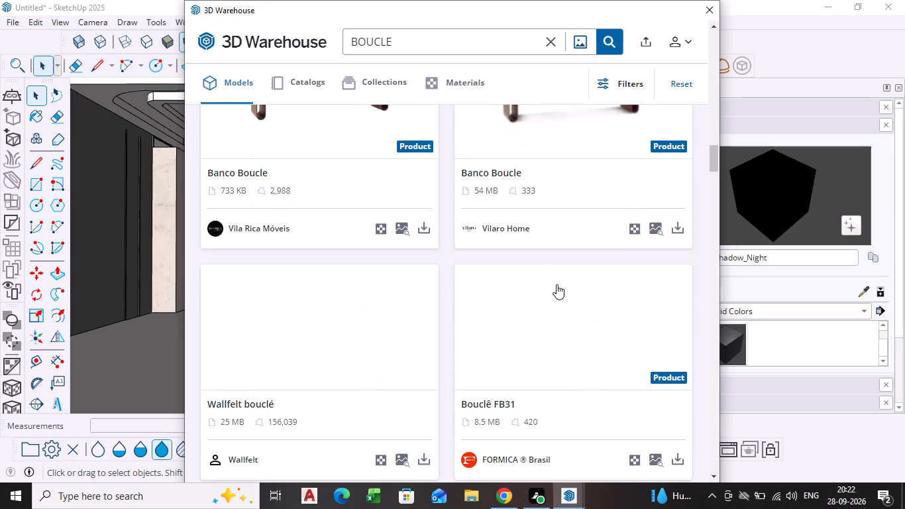
scroll(557, 277, "down", 8)
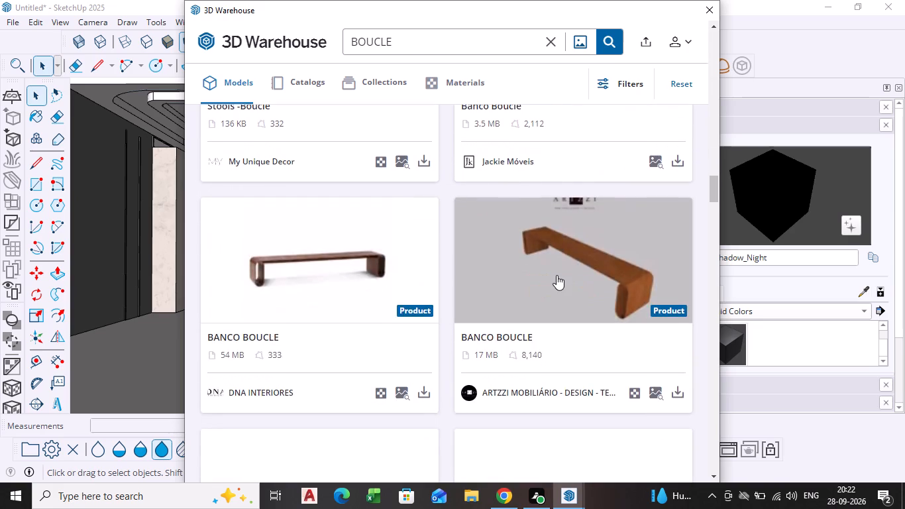
scroll(557, 274, "down", 7)
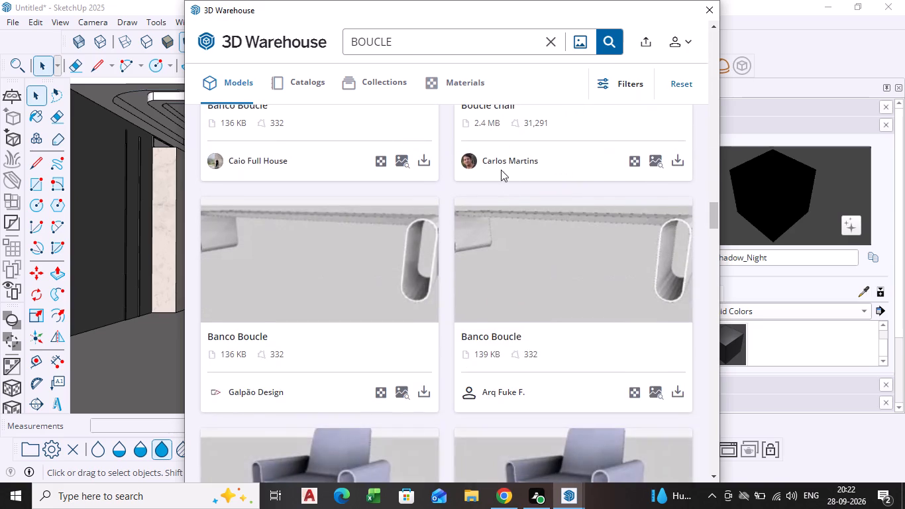
scroll(497, 162, "up", 3)
Extend the search term and search the 3D Warehouse models for BOUCLE SOFA.
left_click(419, 42)
key("space")
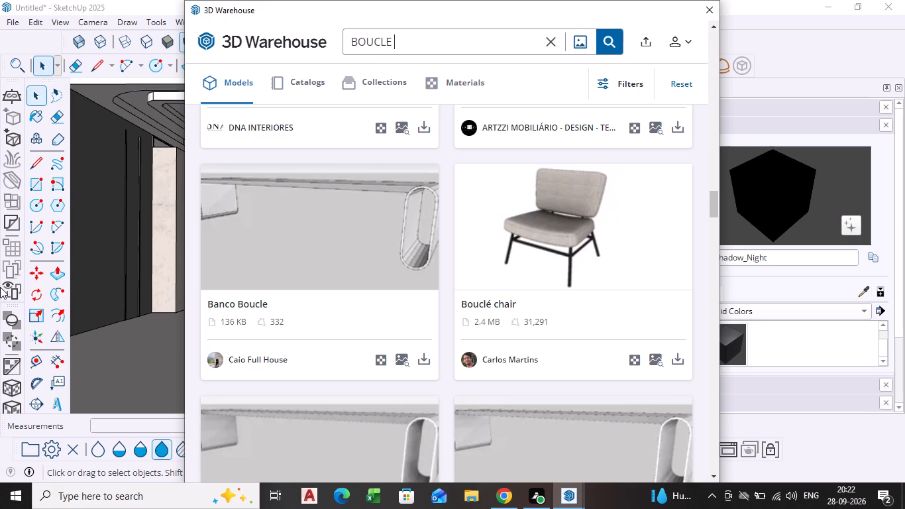
key("s")
key("o")
key("f")
key("a")
key("Return")
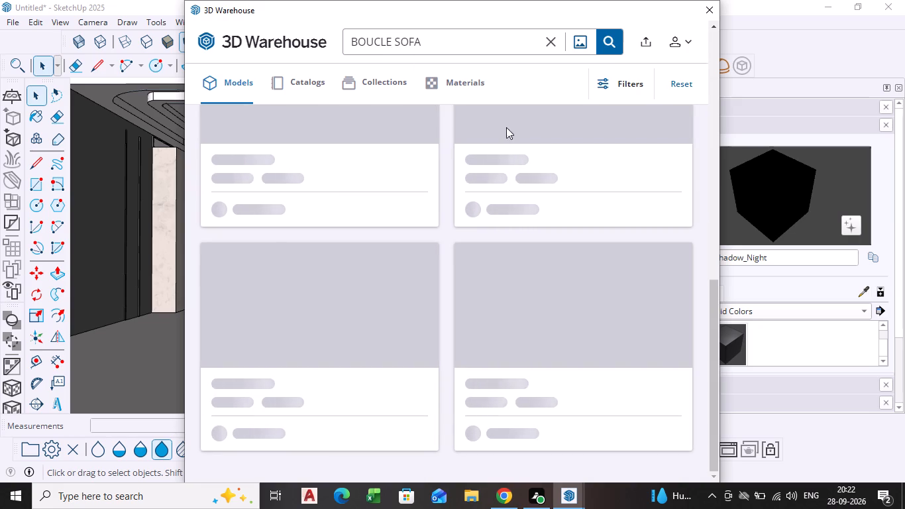
Look through the BOUCLE SOFA results from the start of the list for a suitable bedroom sofa.
scroll(486, 196, "up", 9)
scroll(482, 258, "up", 3)
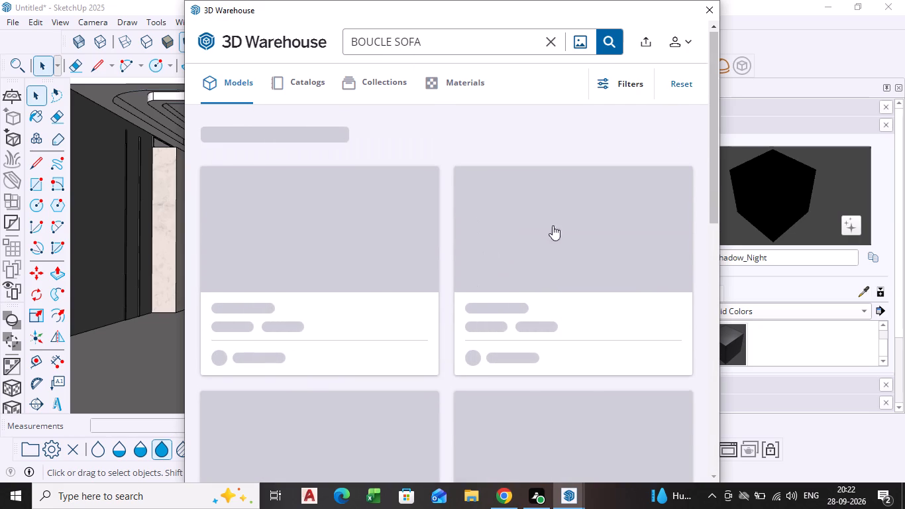
scroll(590, 209, "down", 4)
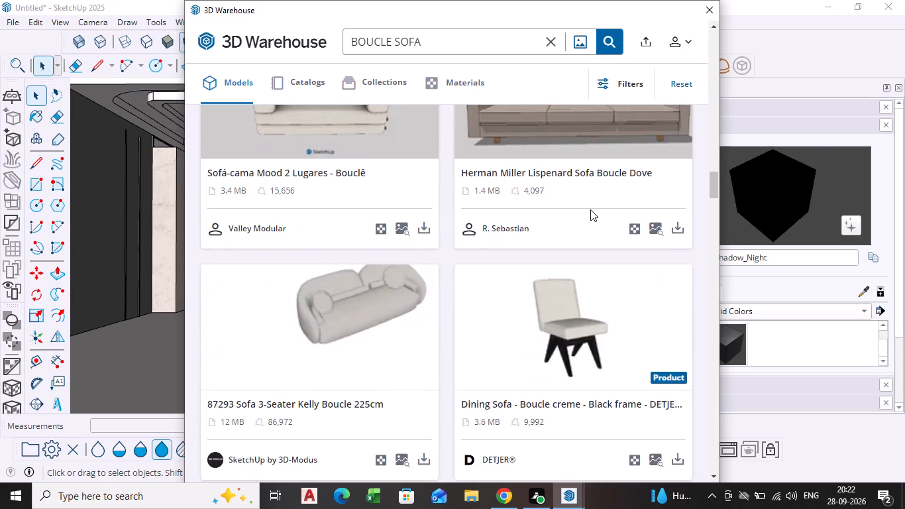
scroll(590, 209, "down", 2)
scroll(473, 205, "down", 3)
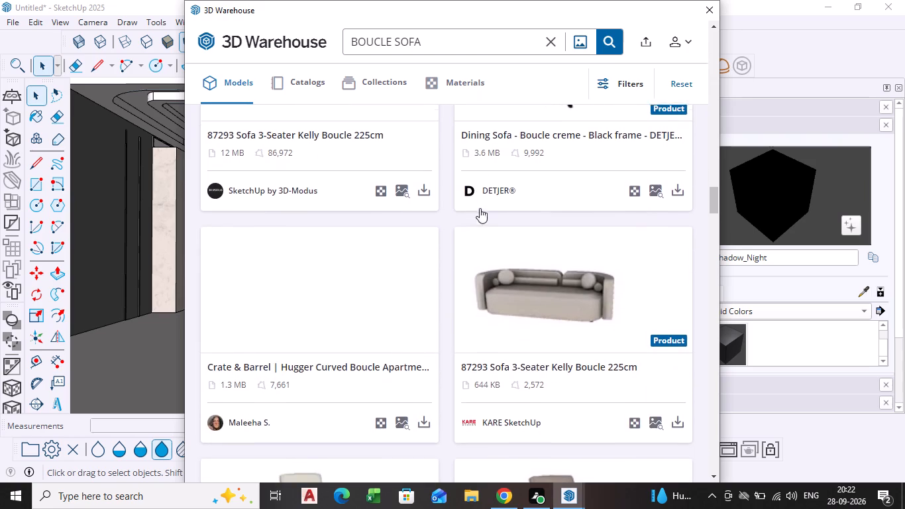
scroll(480, 208, "down", 3)
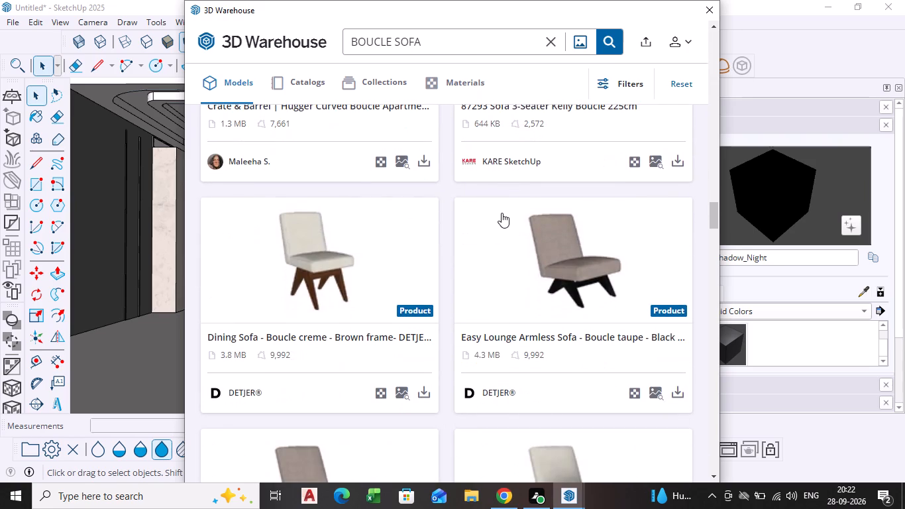
scroll(511, 209, "down", 4)
scroll(492, 384, "down", 6)
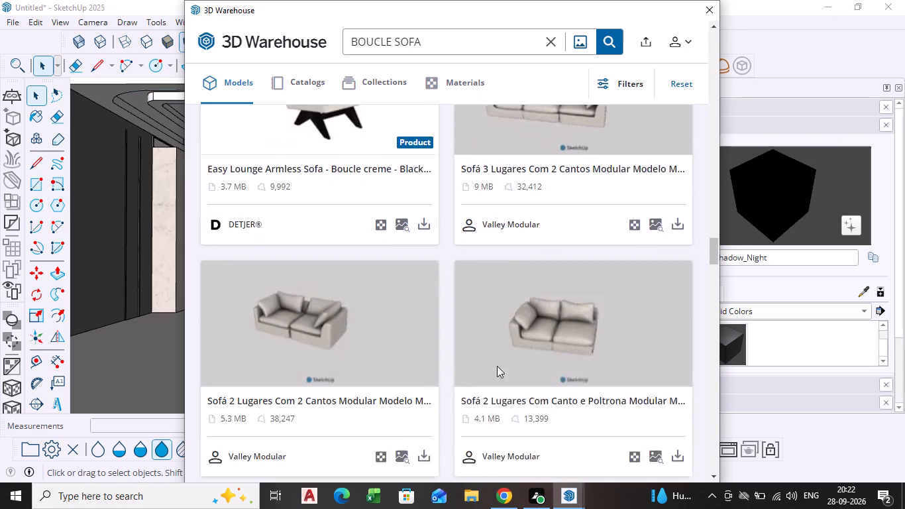
scroll(498, 364, "down", 6)
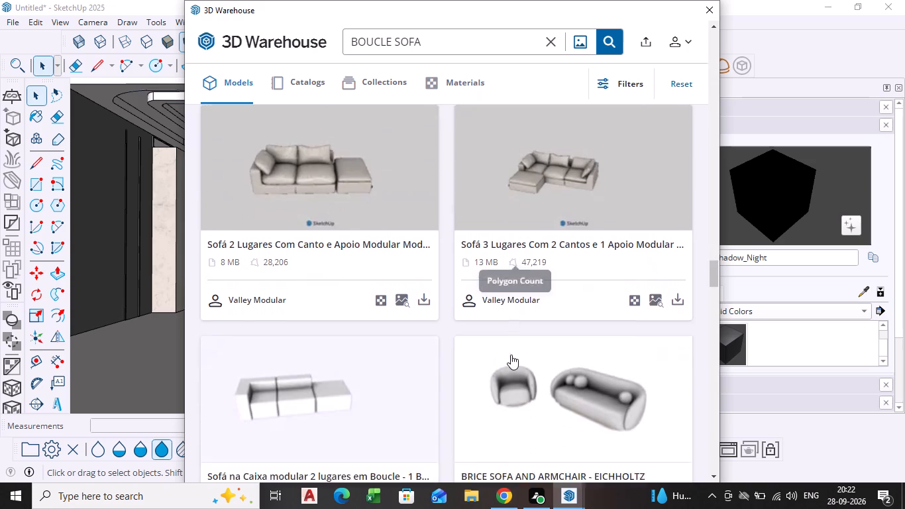
scroll(511, 355, "down", 8)
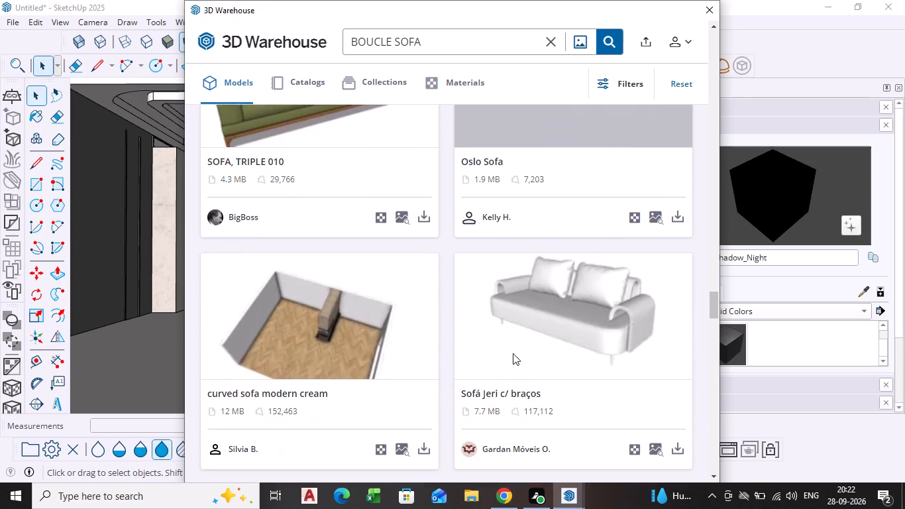
scroll(513, 353, "down", 6)
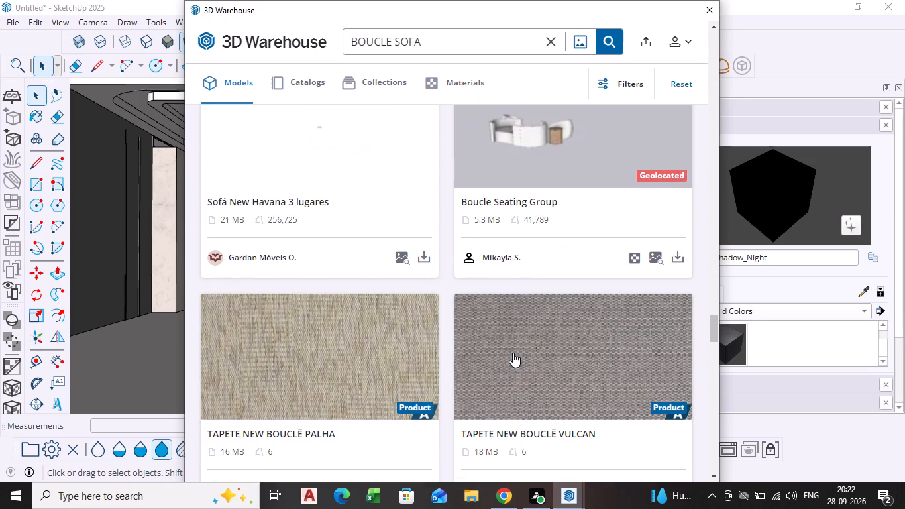
scroll(514, 351, "up", 2)
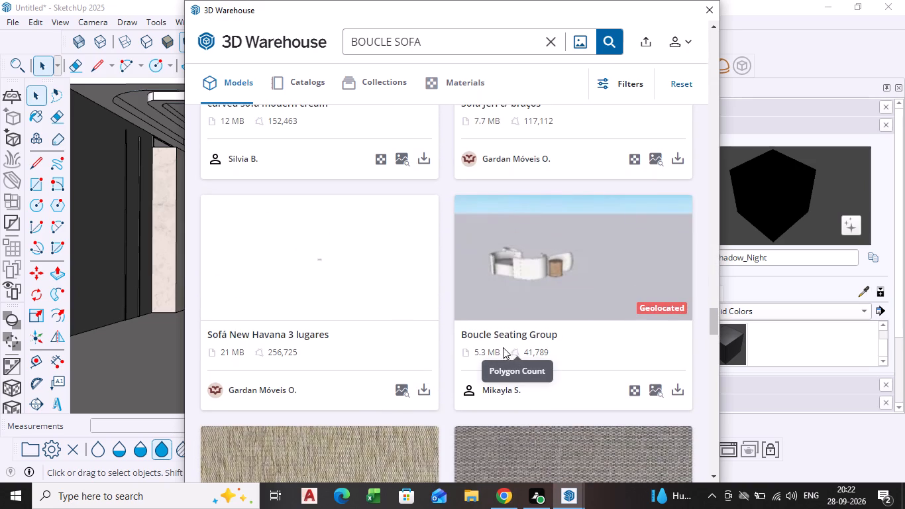
scroll(427, 295, "down", 6)
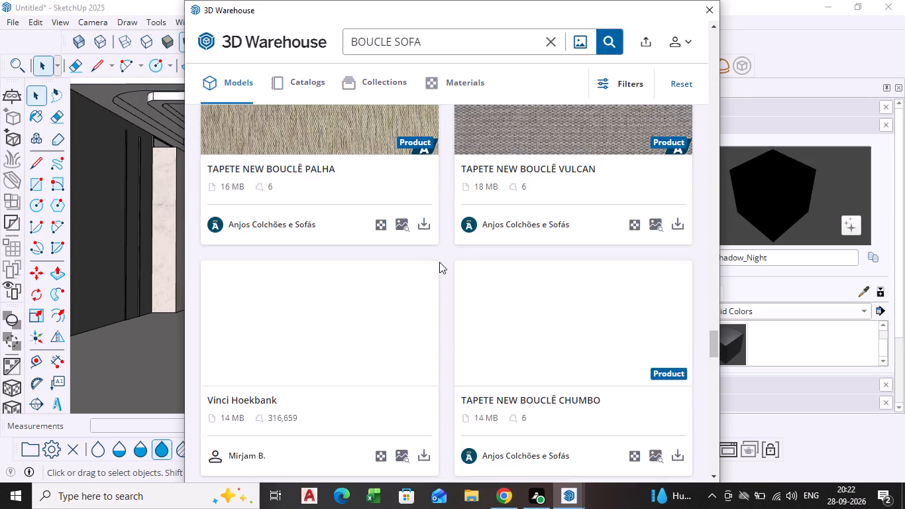
scroll(439, 262, "down", 7)
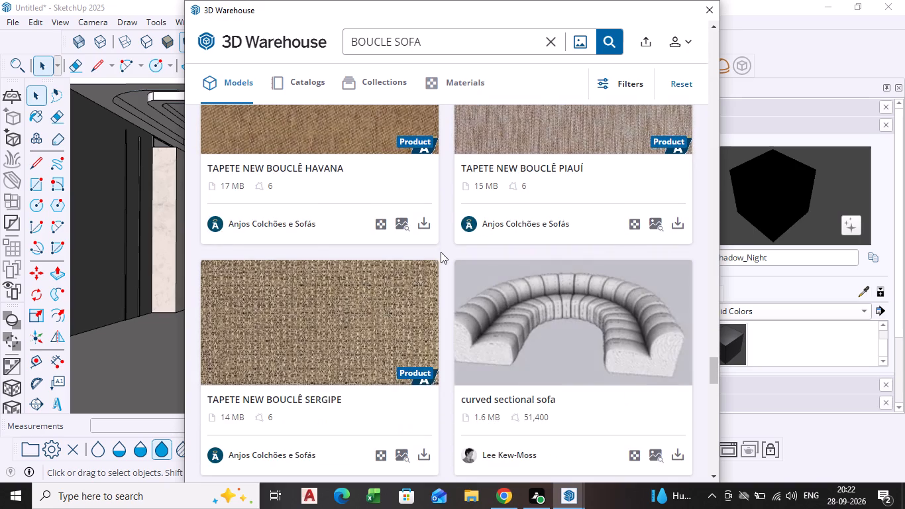
Examine the remaining BOUCLE SOFA models to the end of the loaded results and compare the curved sofas and loveseats.
scroll(441, 253, "up", 2)
scroll(443, 251, "down", 7)
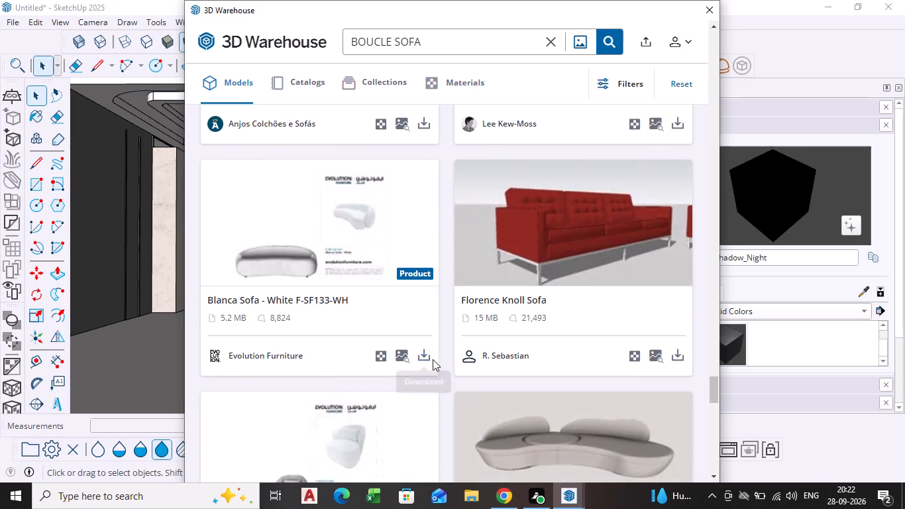
scroll(422, 347, "down", 2)
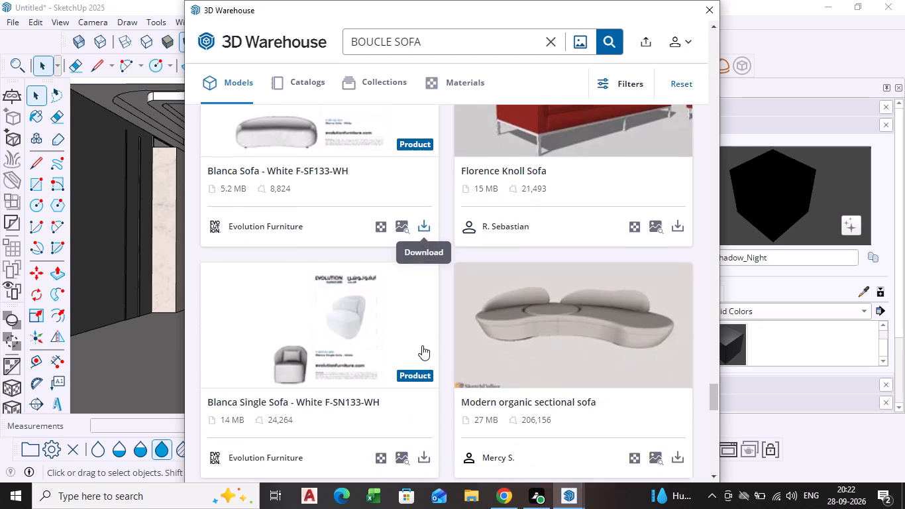
scroll(428, 339, "down", 2)
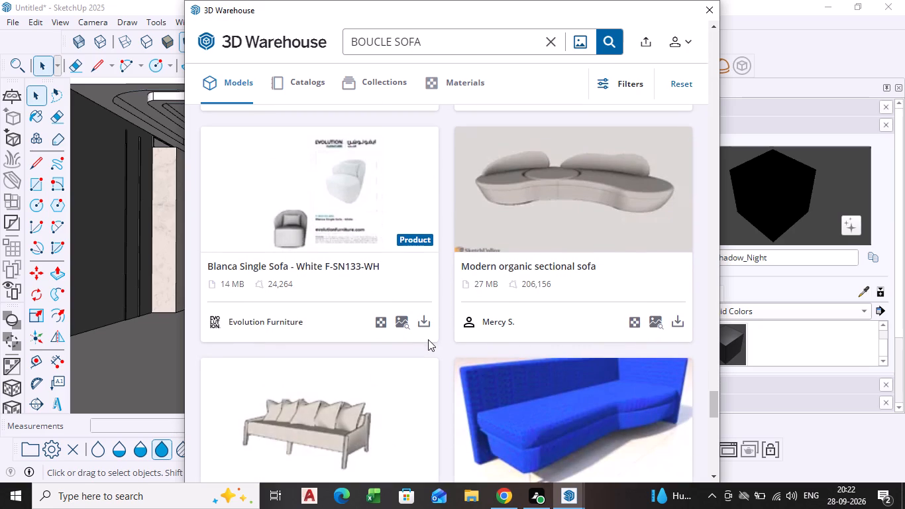
scroll(622, 311, "down", 1)
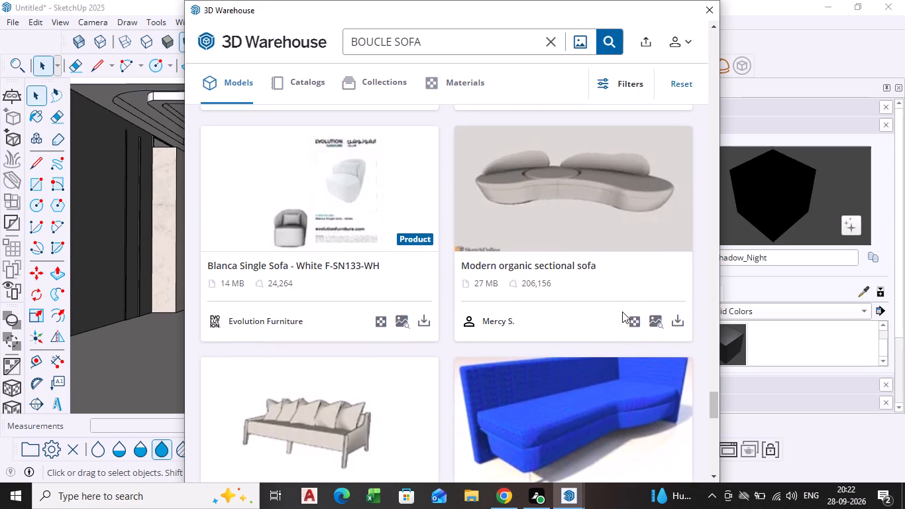
scroll(622, 311, "down", 4)
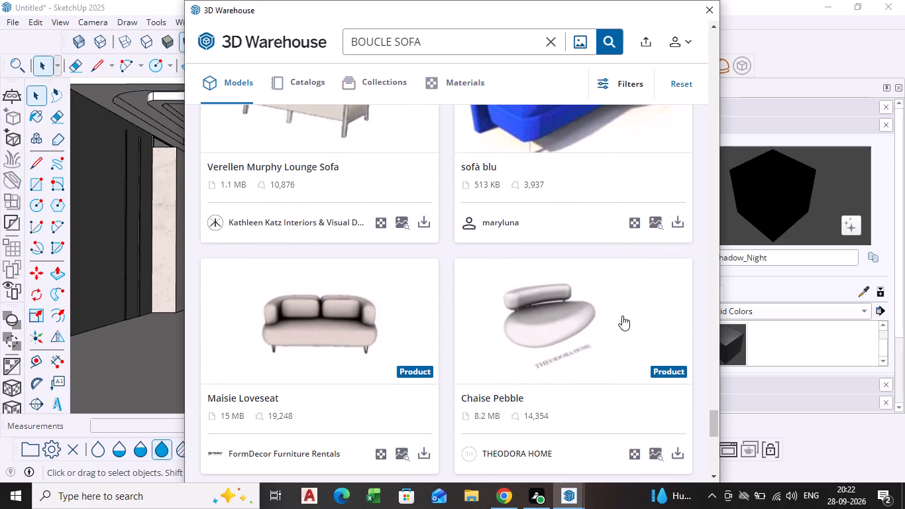
scroll(622, 316, "down", 2)
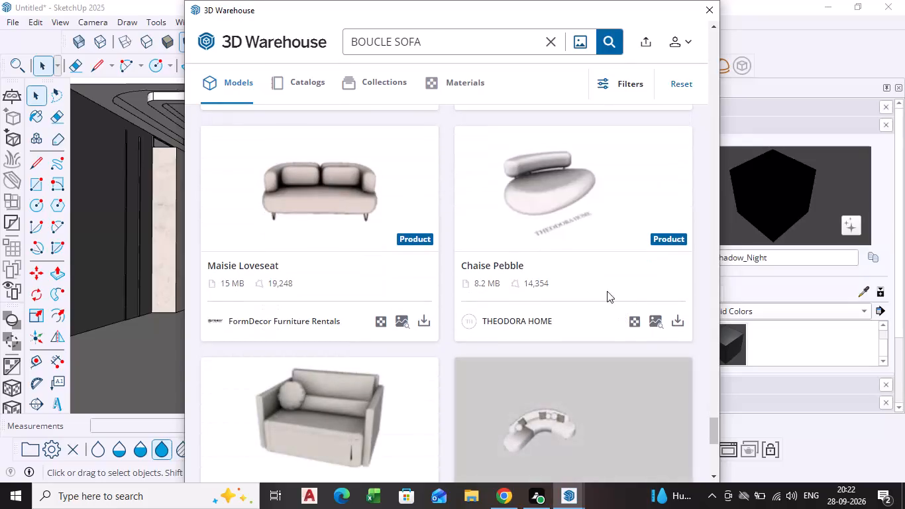
scroll(574, 254, "up", 4)
scroll(574, 256, "down", 5)
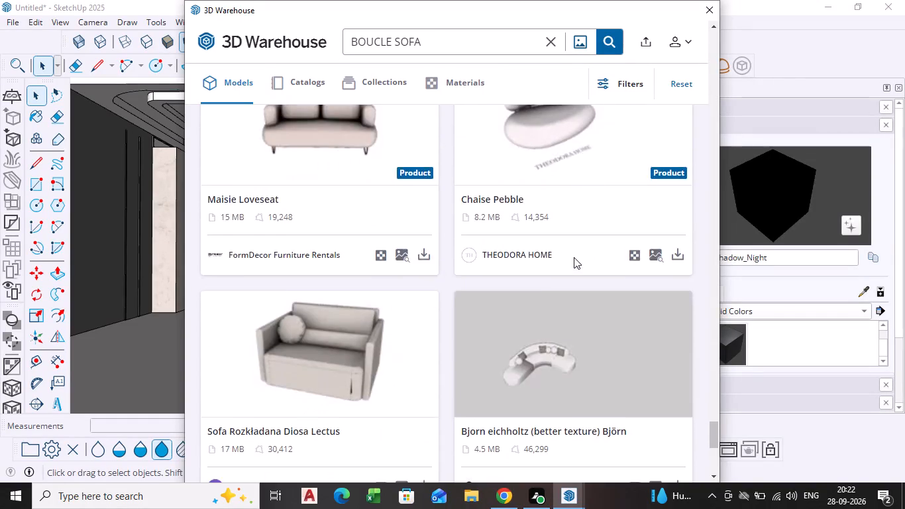
scroll(574, 257, "down", 6)
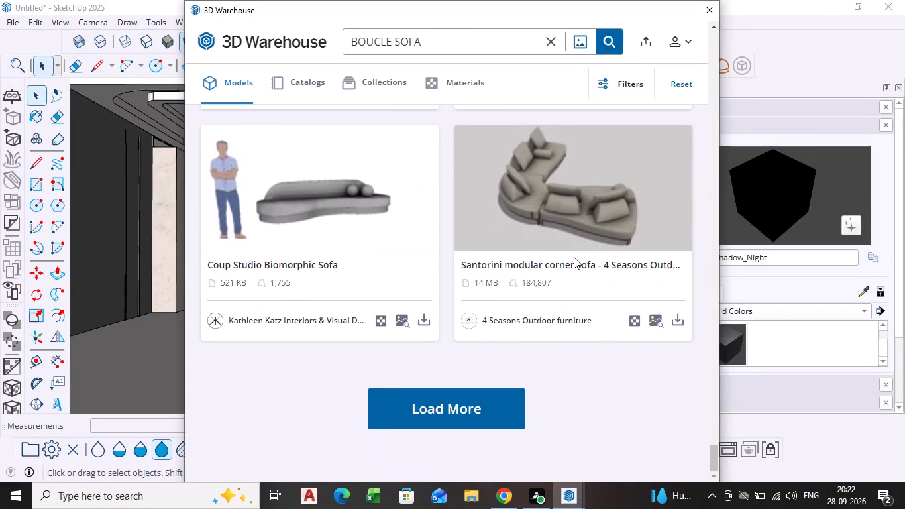
scroll(574, 257, "up", 8)
scroll(574, 258, "down", 2)
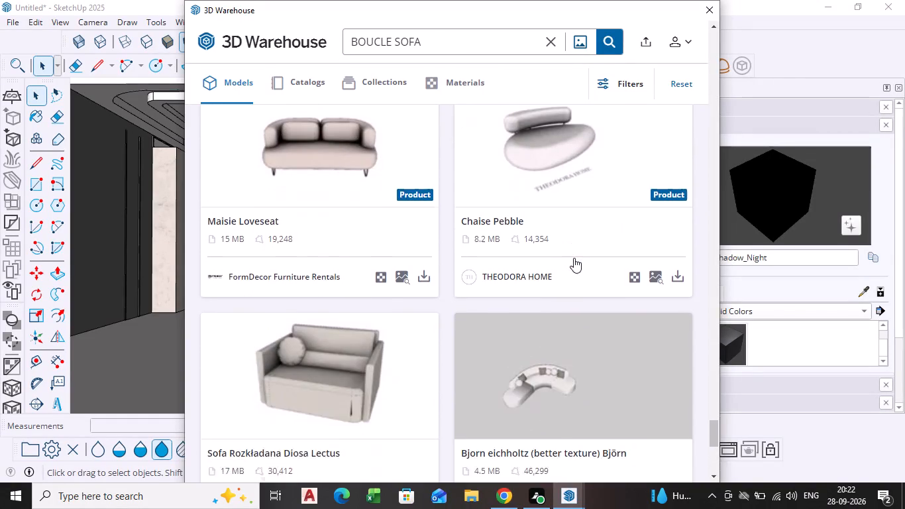
scroll(574, 258, "up", 11)
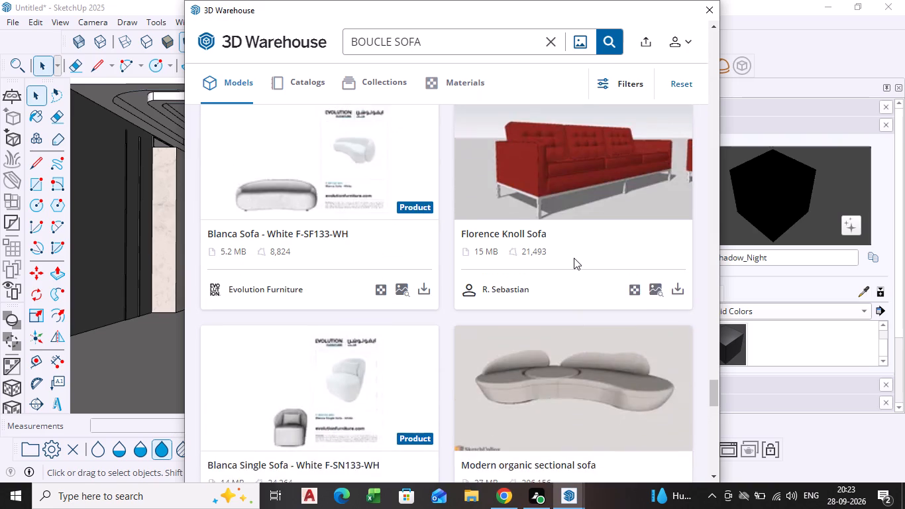
scroll(574, 258, "down", 8)
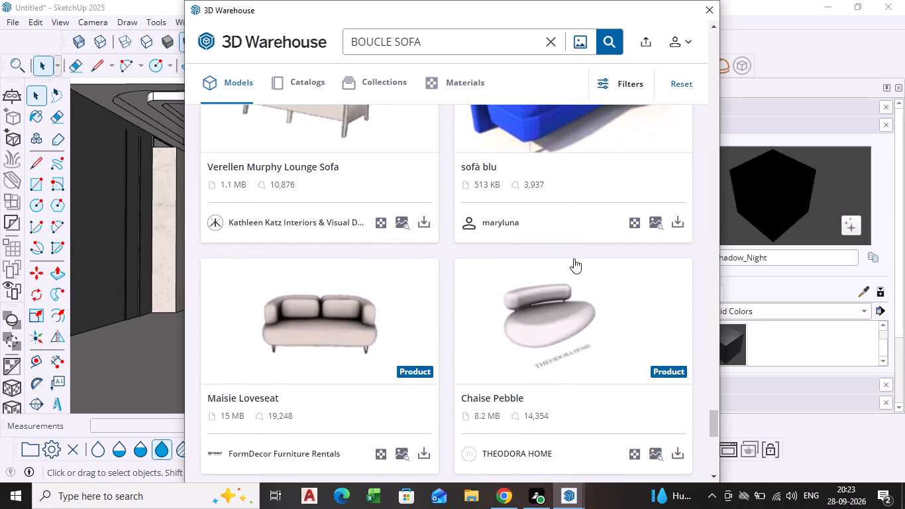
Return to the Blanca Sofa - White F-SF133-WH and load it directly into the bedroom model.
scroll(574, 259, "up", 7)
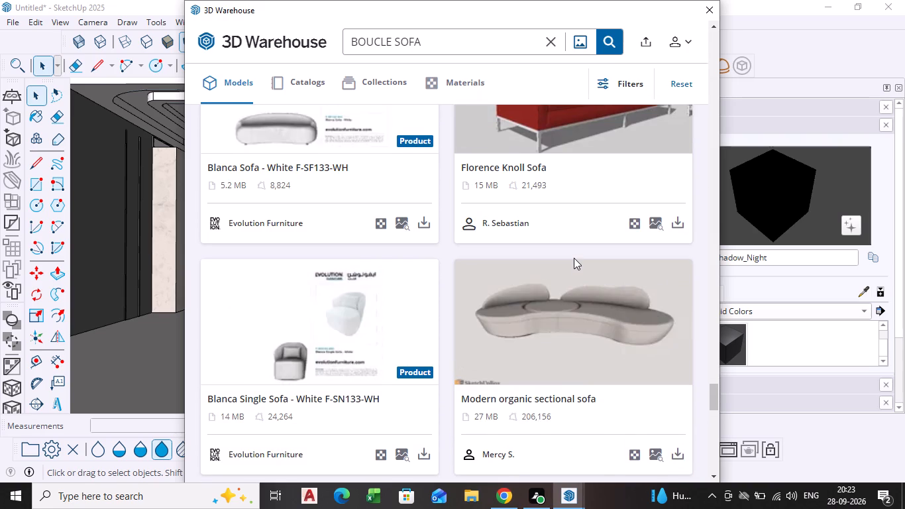
scroll(576, 256, "up", 2)
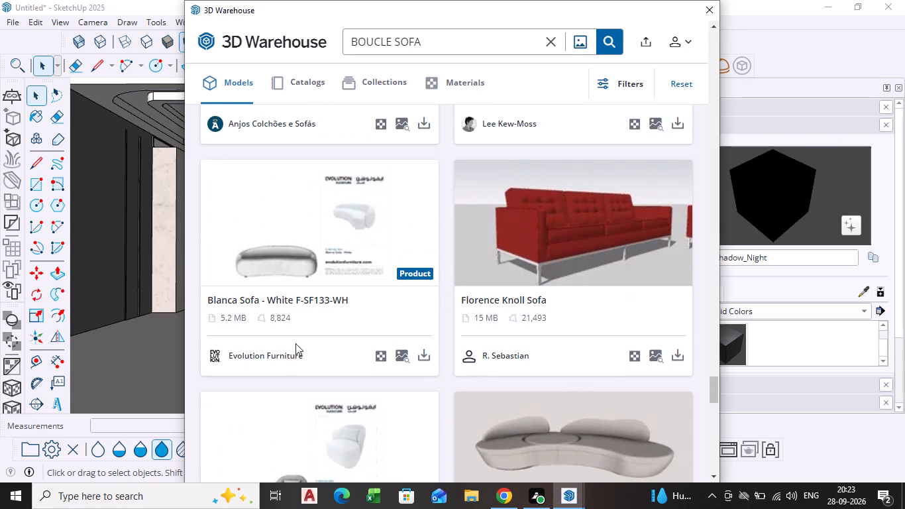
left_click(420, 352)
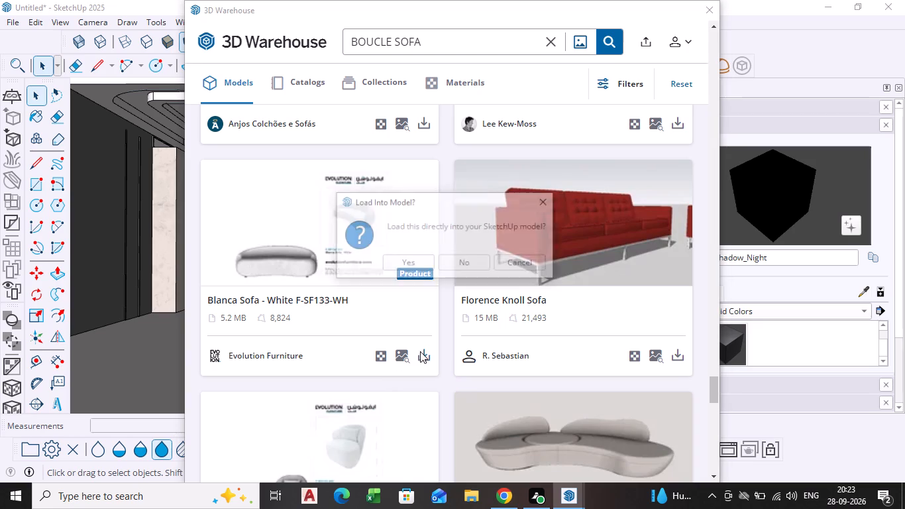
left_click(403, 266)
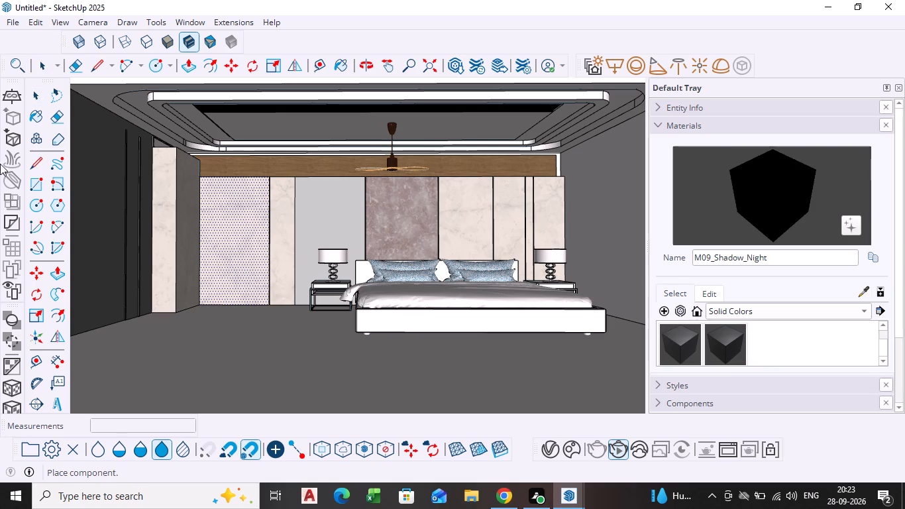
Place the Blanca Sofa component on the bedroom floor in front of the bed, near the dark side wall.
scroll(259, 184, "down", 3)
middle_click_drag(251, 274, 254, 274, "shift")
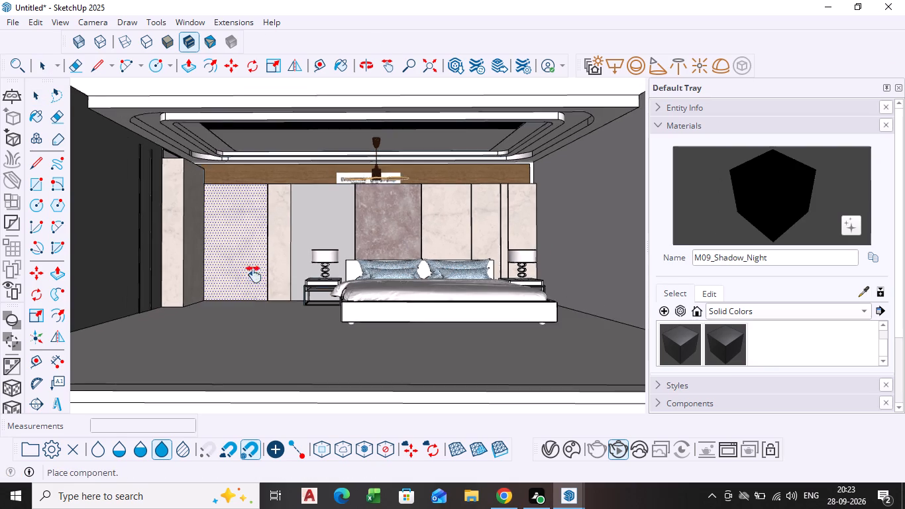
middle_click_drag(254, 274, 354, 252, "shift")
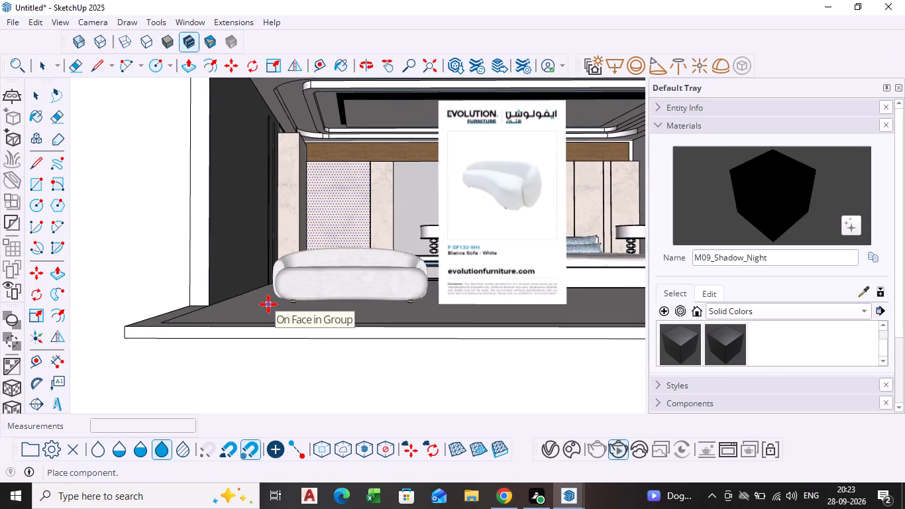
left_click(268, 304)
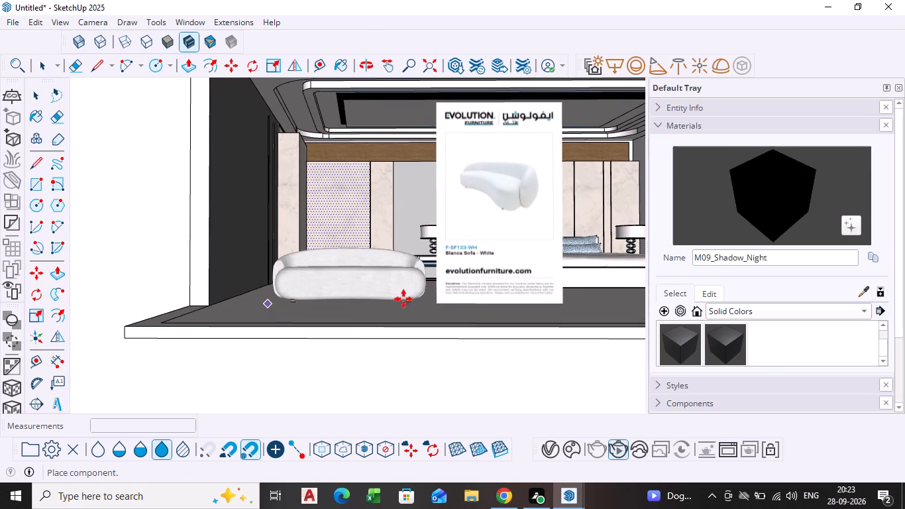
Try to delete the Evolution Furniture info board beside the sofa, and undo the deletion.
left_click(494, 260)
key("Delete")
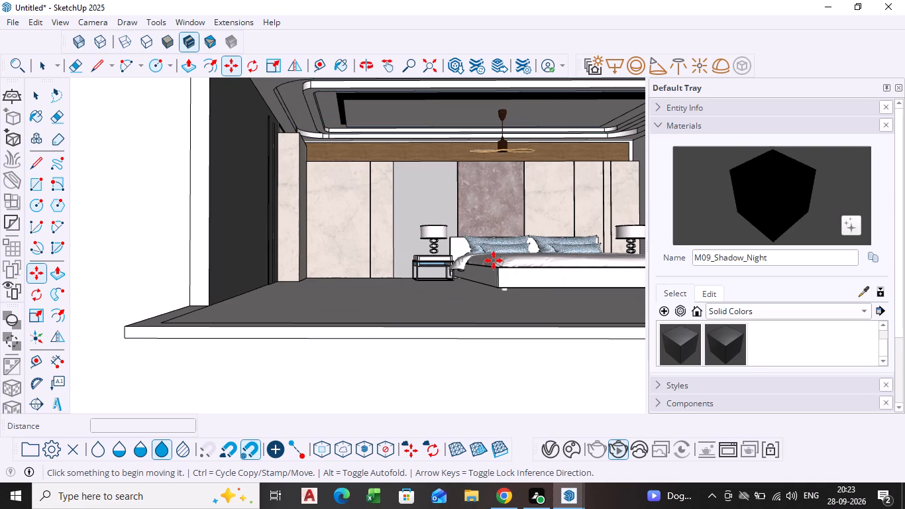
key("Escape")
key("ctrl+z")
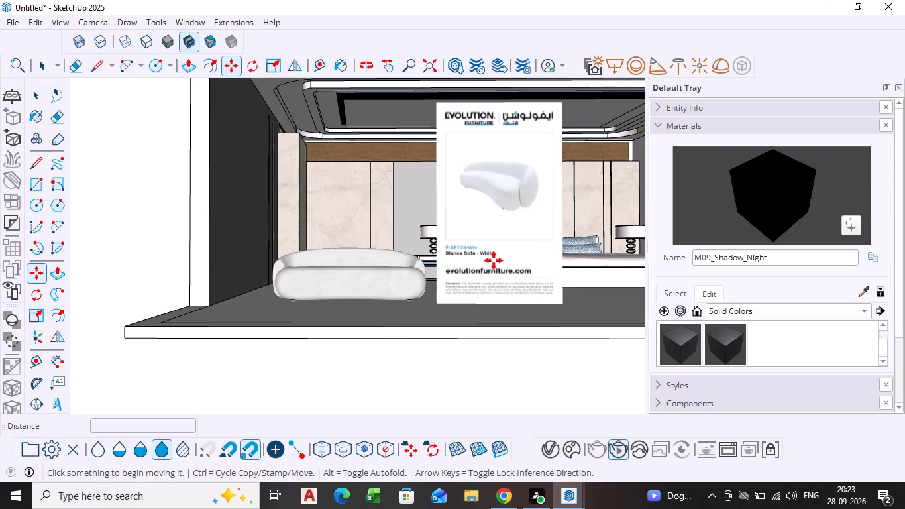
Delete the Evolution Furniture info board from inside the sofa component and leave component editing.
key("space")
left_click(514, 251)
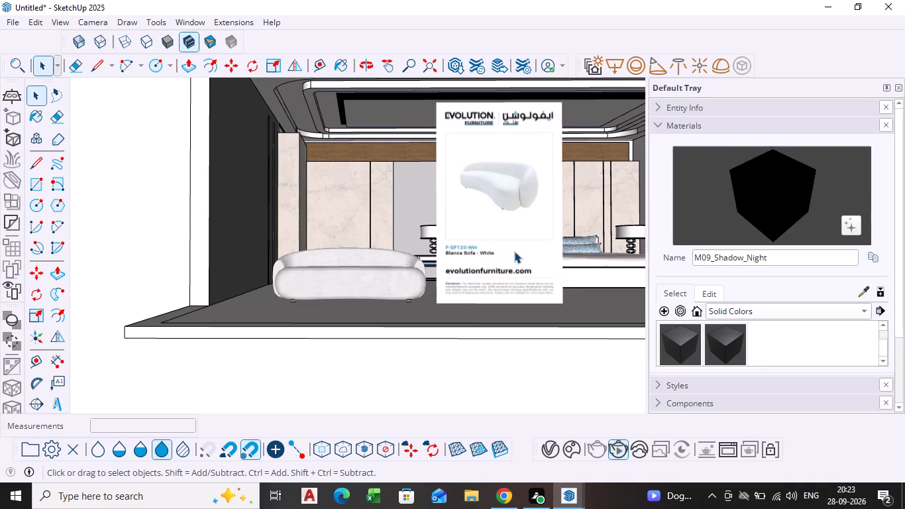
double_click(514, 251)
left_click(514, 251)
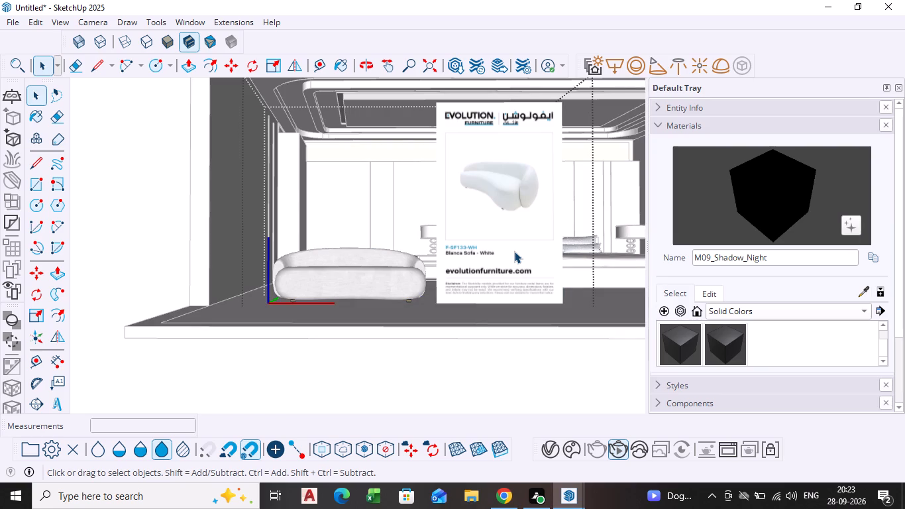
key("Delete")
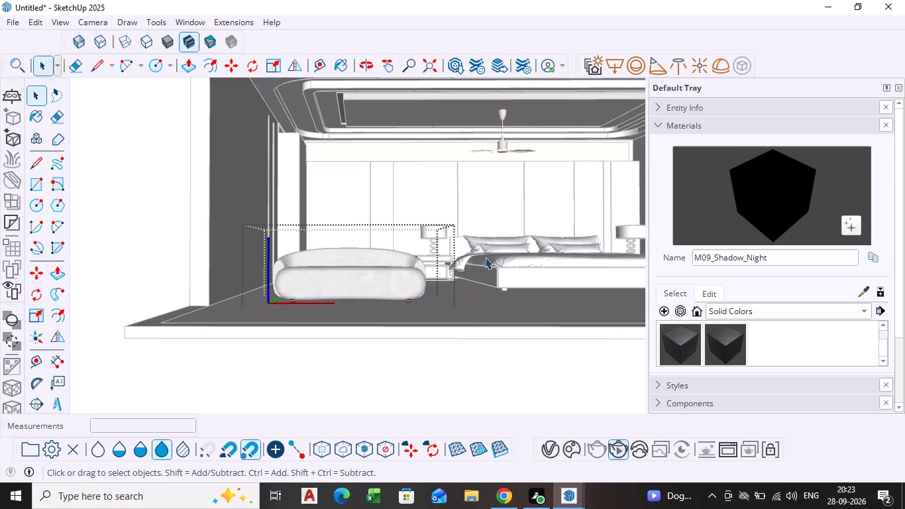
scroll(423, 276, "down", 1)
middle_click_drag(423, 276, 425, 304)
scroll(360, 313, "up", 2)
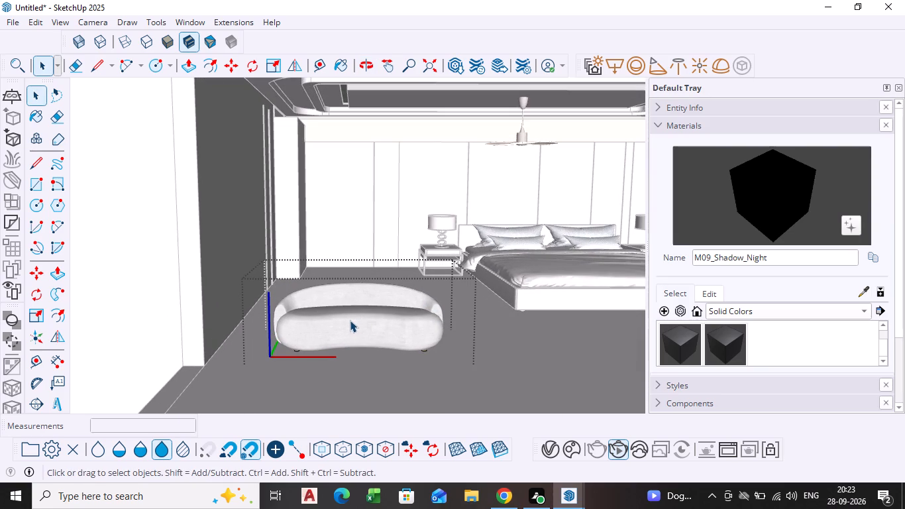
left_click(350, 320)
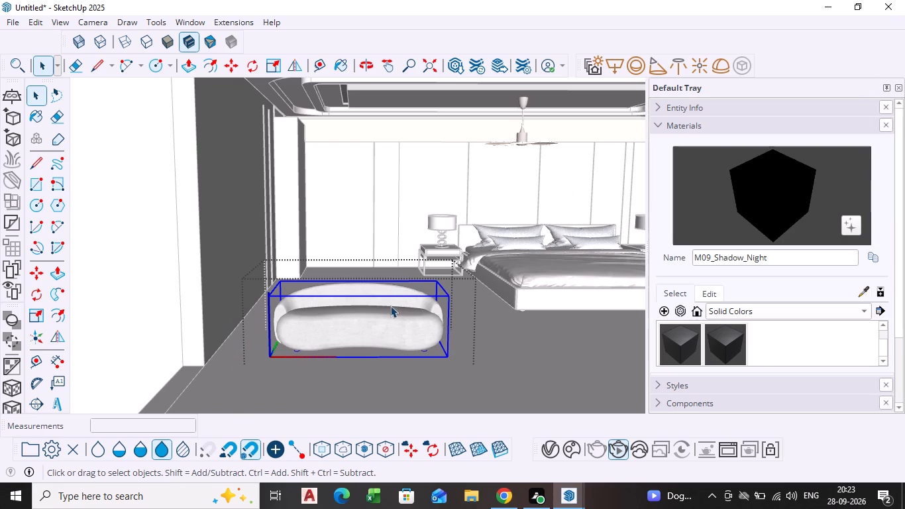
left_click(507, 349)
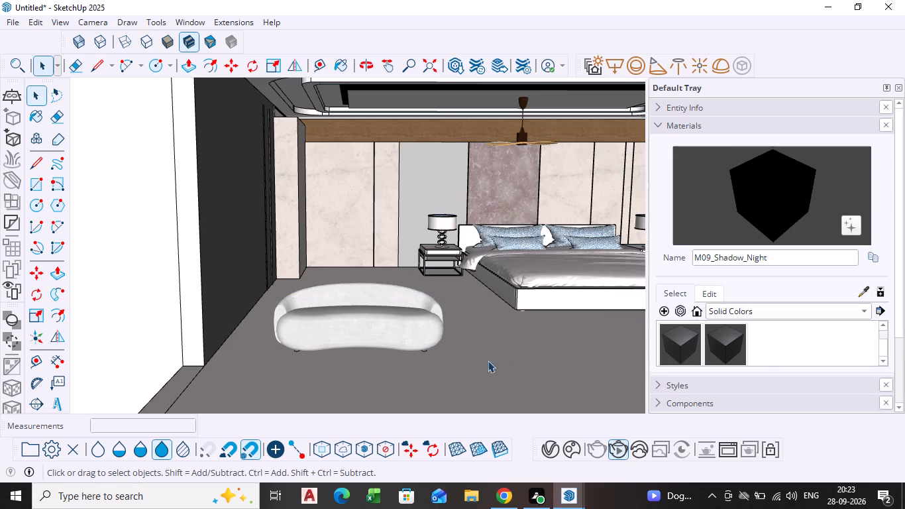
Rotate the sofa about 84 degrees on the floor plane around its front base edge so its back faces the dark side wall.
left_click(385, 326)
middle_click_drag(388, 330, 389, 374)
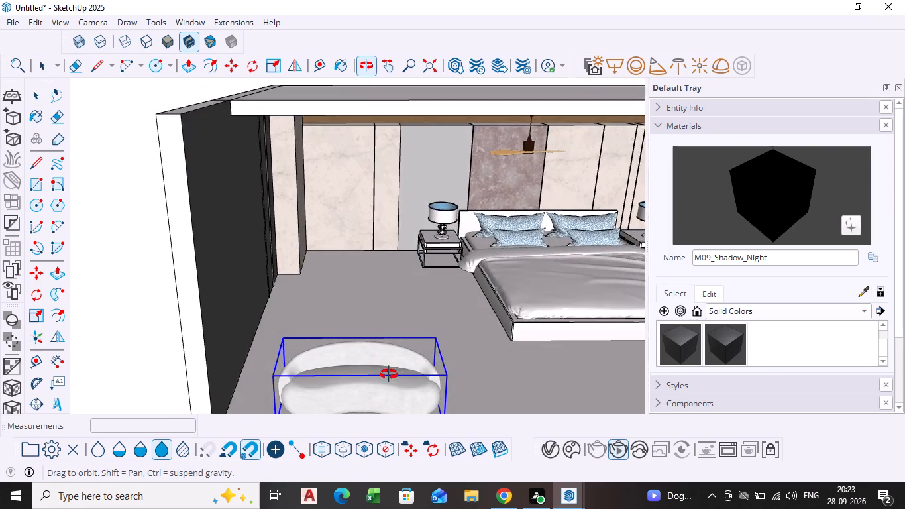
middle_click_drag(389, 374, 380, 335)
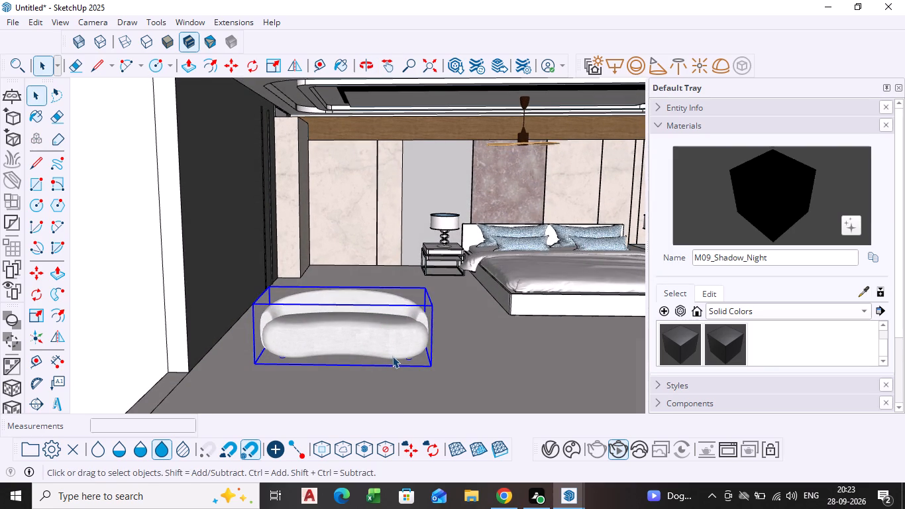
left_click(381, 325)
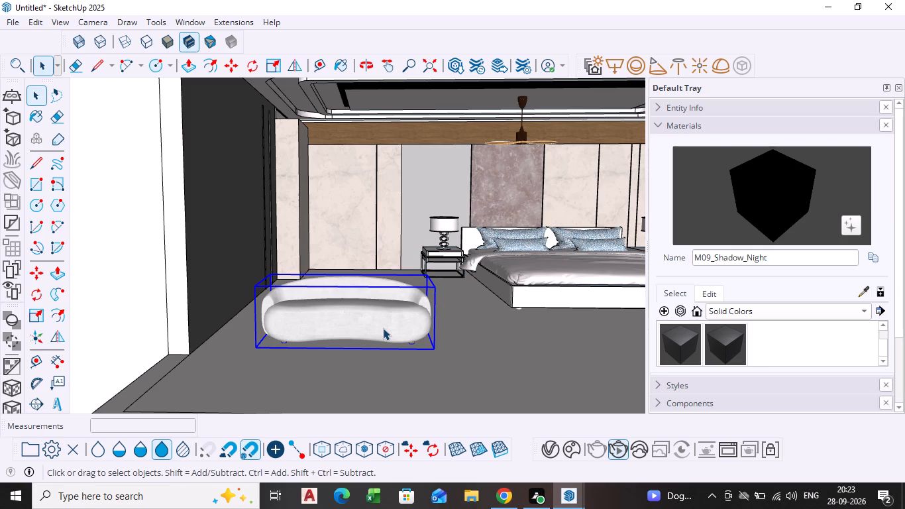
left_click(39, 290)
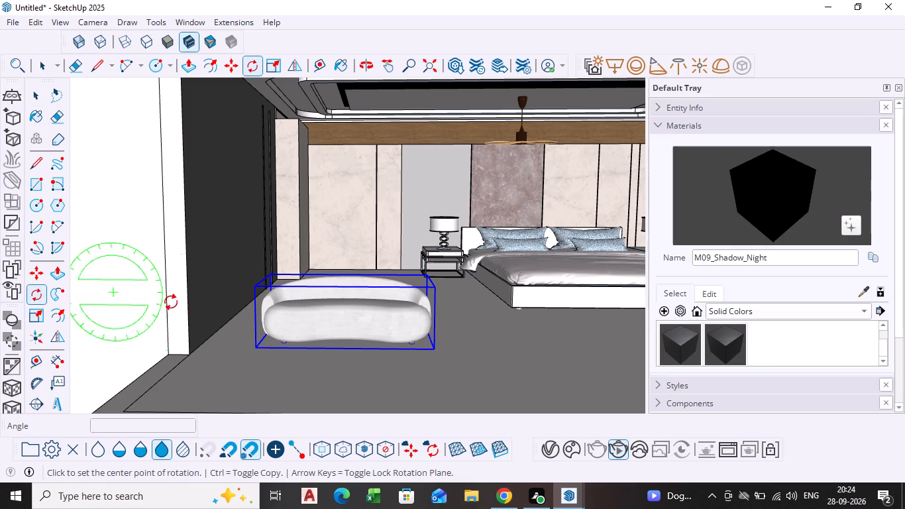
scroll(274, 339, "down", 3)
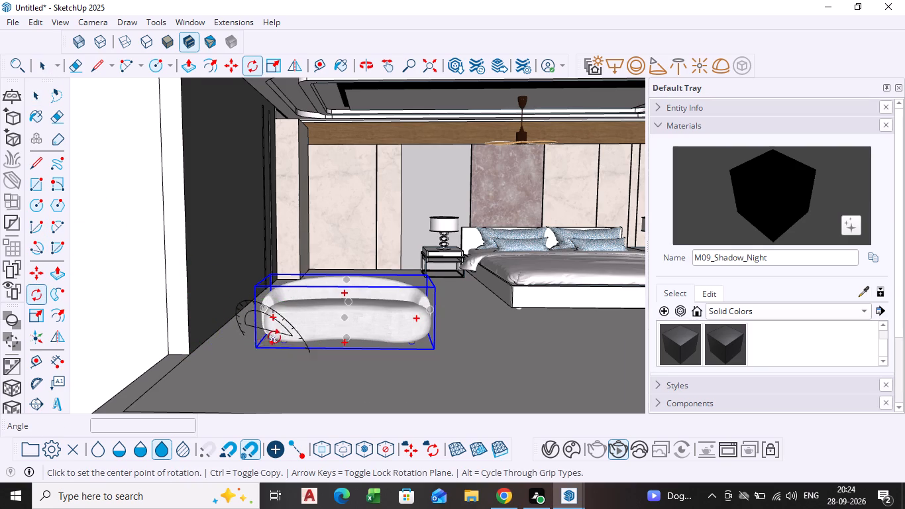
scroll(274, 337, "down", 15)
middle_click_drag(293, 325, 295, 345)
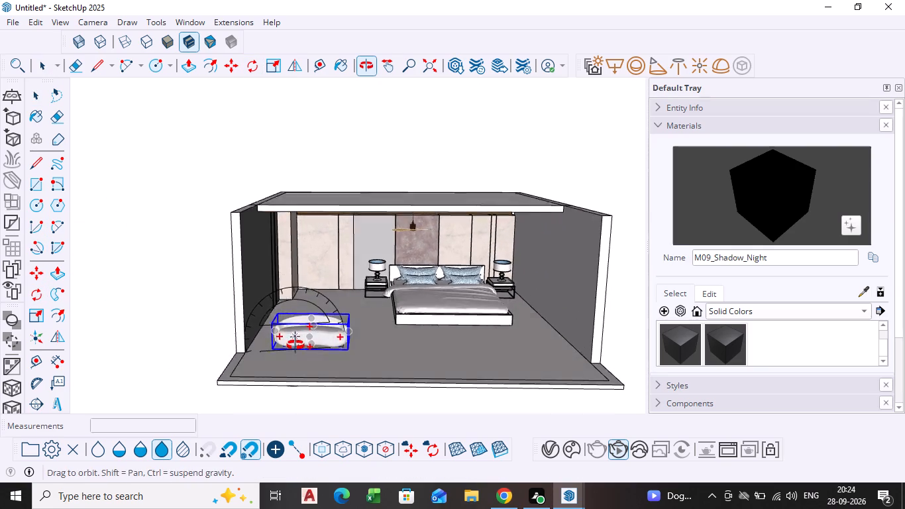
middle_click_drag(295, 345, 297, 356)
scroll(323, 315, "down", 16)
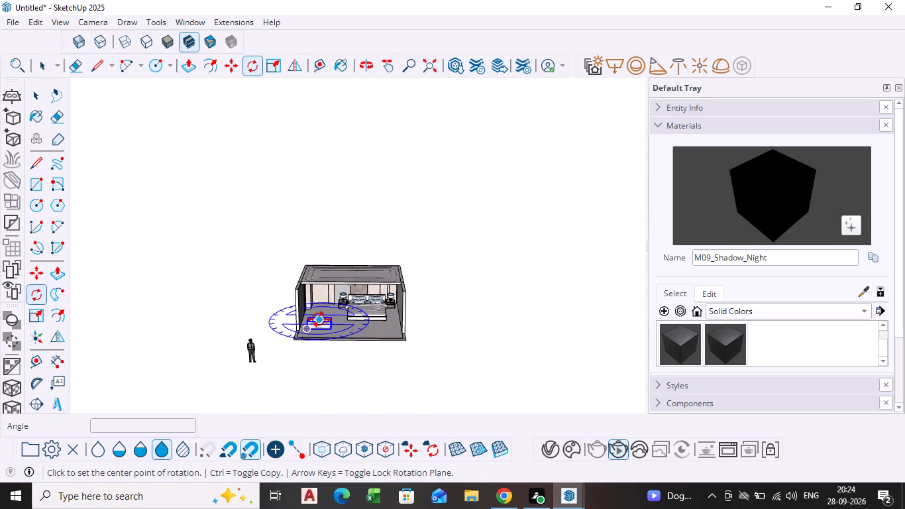
scroll(319, 319, "up", 16)
scroll(309, 337, "up", 6)
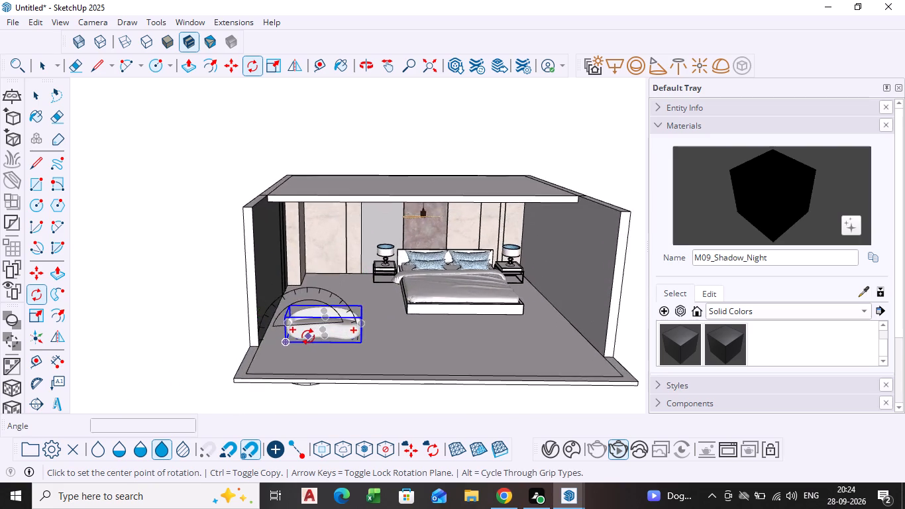
scroll(308, 337, "up", 15)
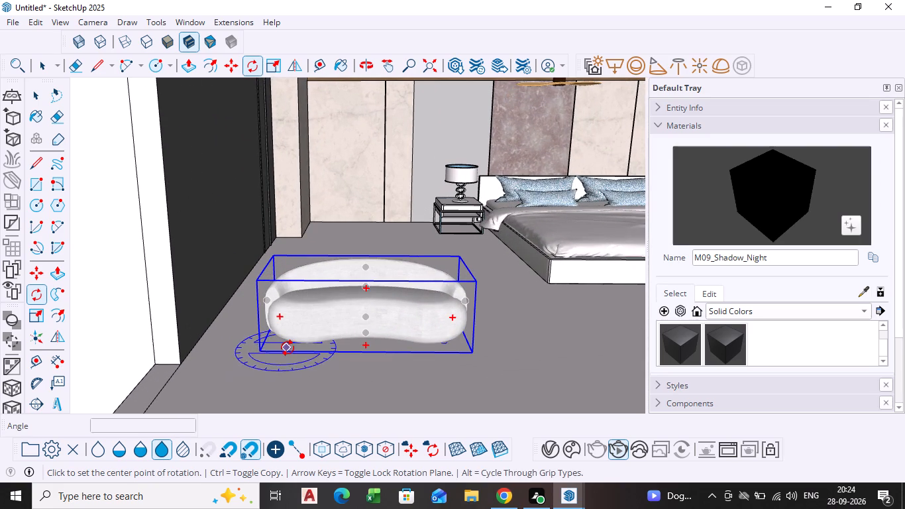
left_click(290, 350)
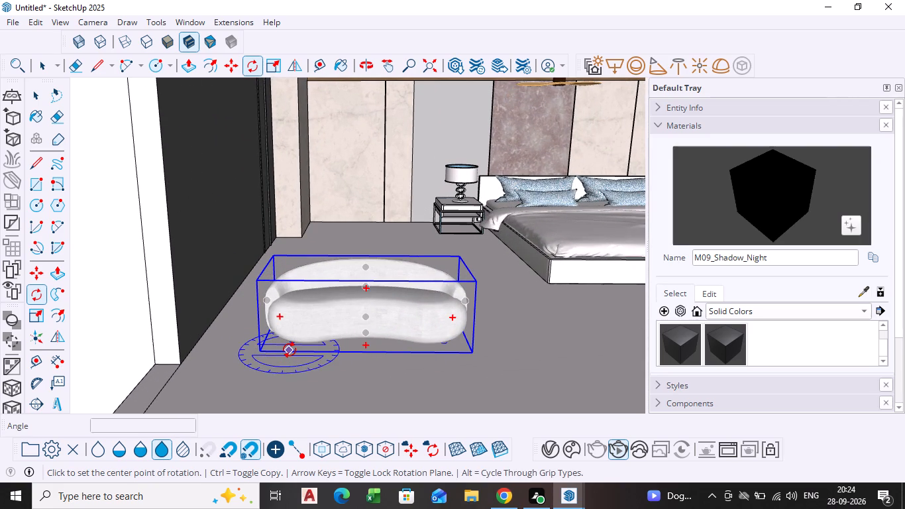
left_click(323, 232)
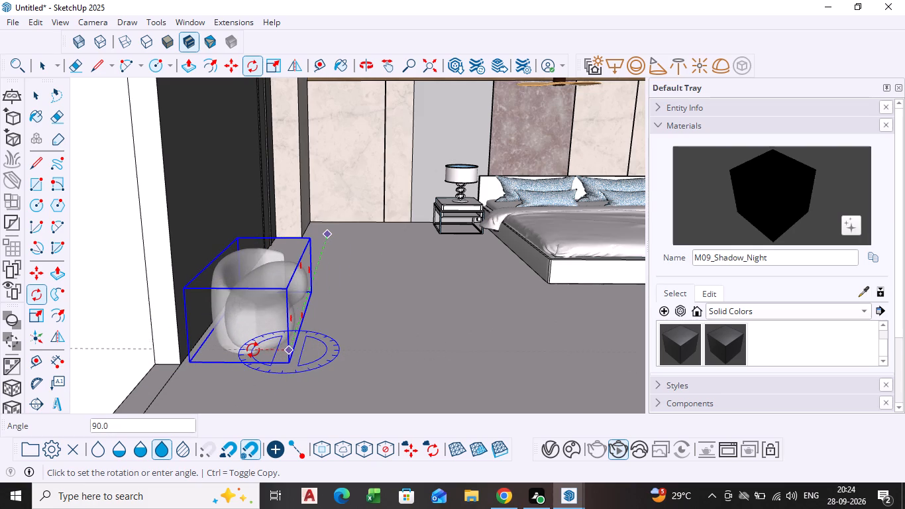
scroll(253, 345, "up", 6)
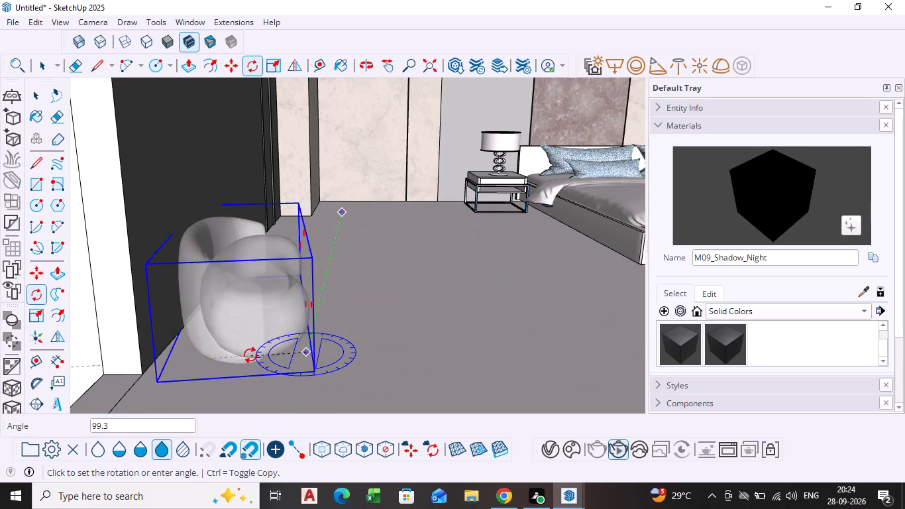
left_click(248, 350)
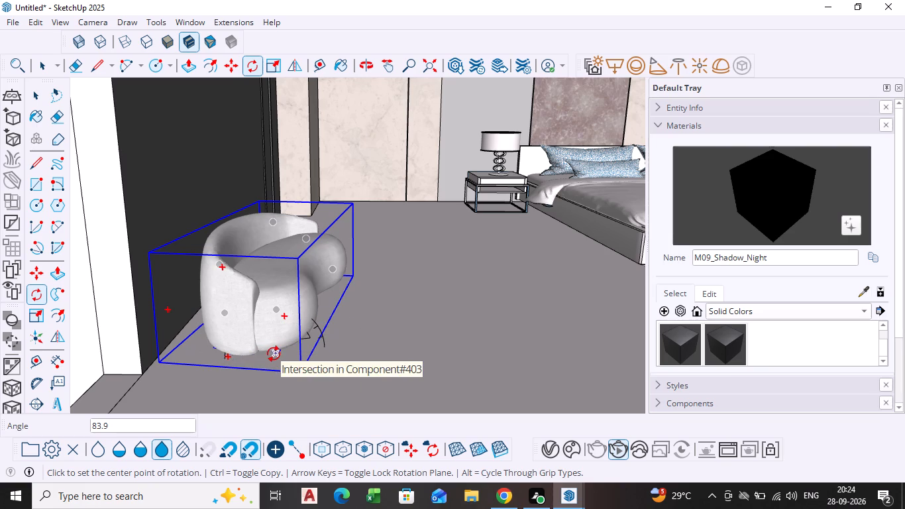
Rotate the sofa slightly further around its near base end to align its back with the dark side wall.
left_click(272, 359)
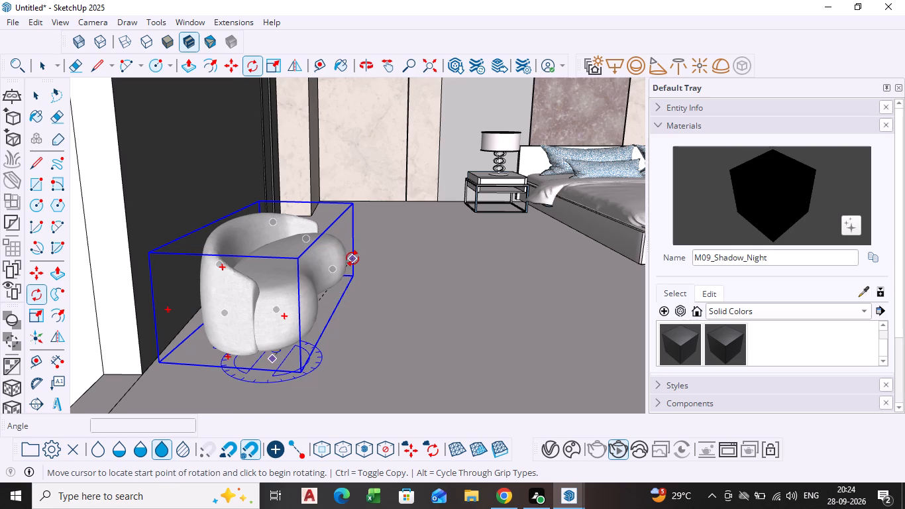
left_click(340, 225)
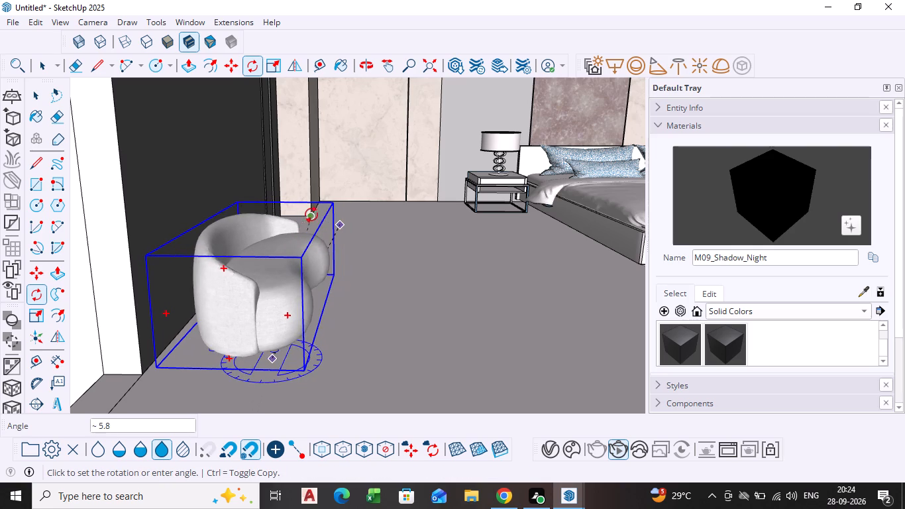
left_click(303, 213)
key("space")
Scale the sofa longer along the side wall, stretching its near end toward the room's open front.
left_click(266, 290)
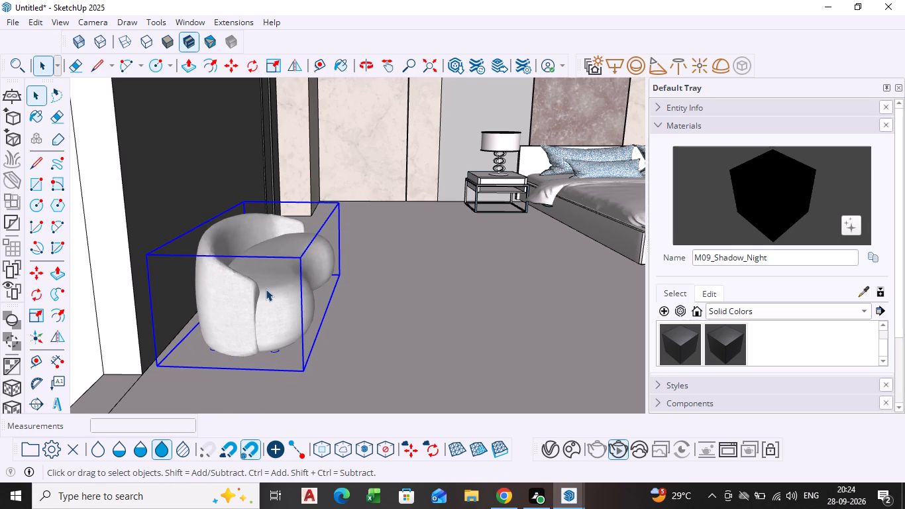
left_click(39, 309)
left_click(221, 308)
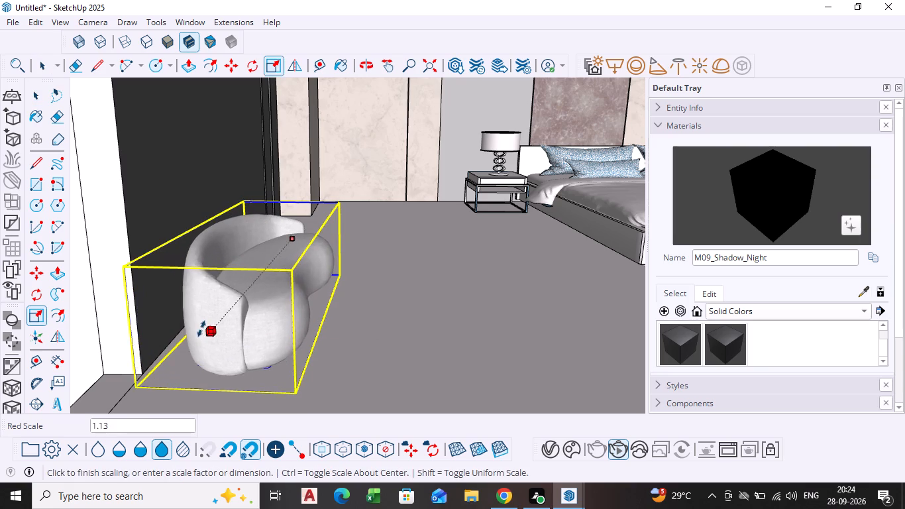
left_click(183, 336)
Scale the sofa's depth away from the side wall by a factor of about 1.36, keeping its length at 1.00.
scroll(325, 315, "down", 3)
middle_click_drag(327, 315, 327, 315)
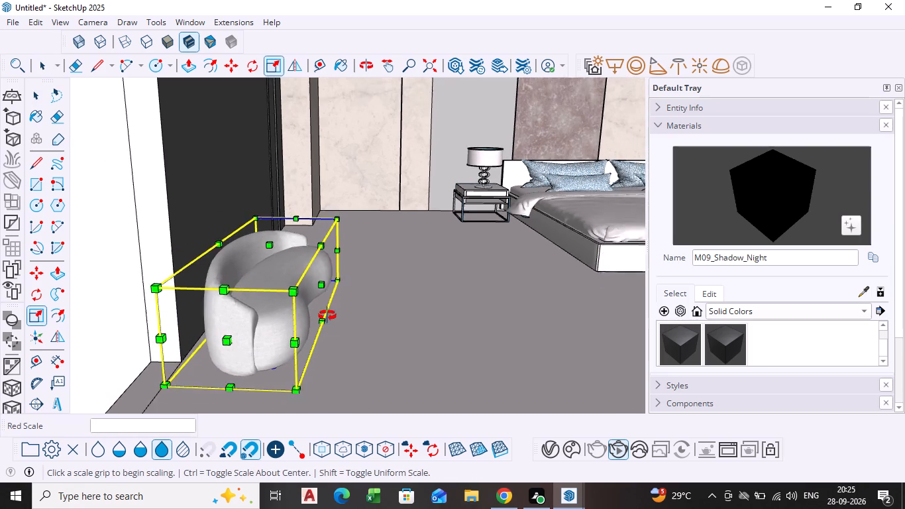
middle_click_drag(327, 315, 201, 345)
middle_click_drag(324, 288, 243, 329)
scroll(243, 319, "up", 2)
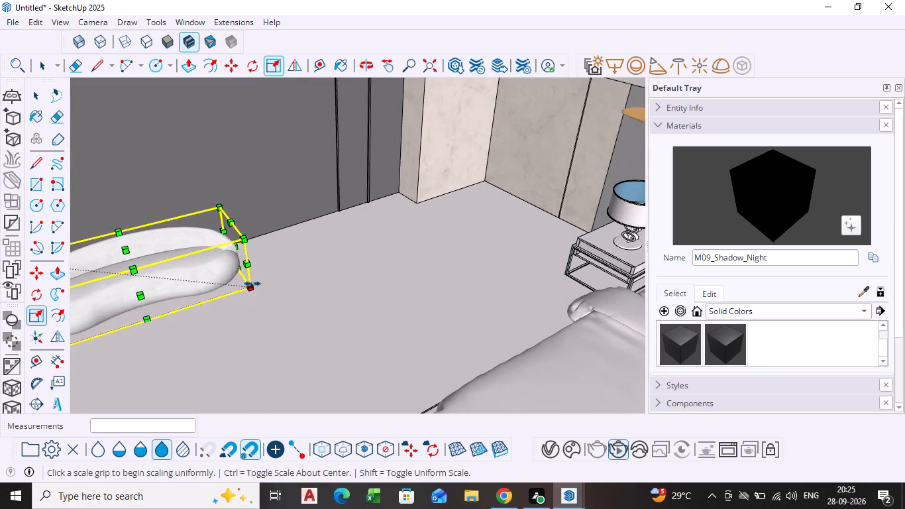
scroll(252, 284, "up", 3)
scroll(213, 258, "down", 4)
middle_click_drag(197, 262, 371, 244, "shift")
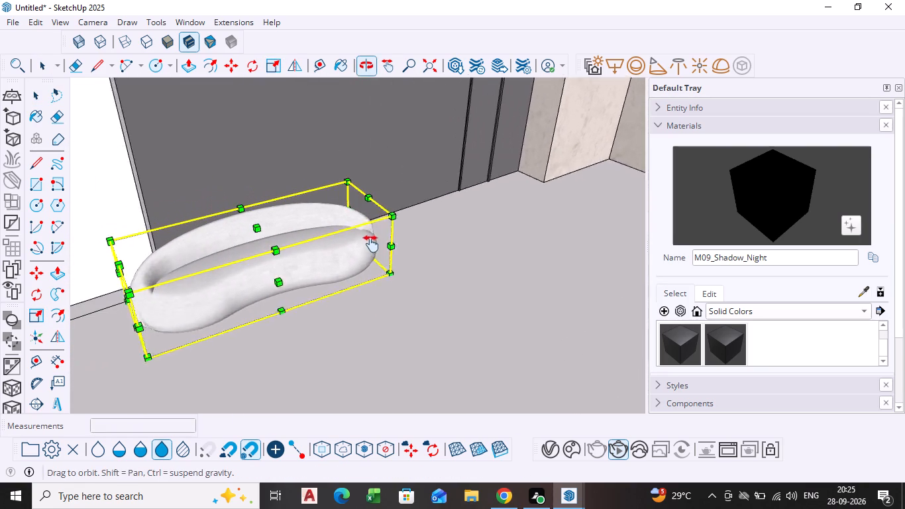
middle_click_drag(371, 244, 405, 227, "shift")
middle_click_drag(185, 311, 250, 313)
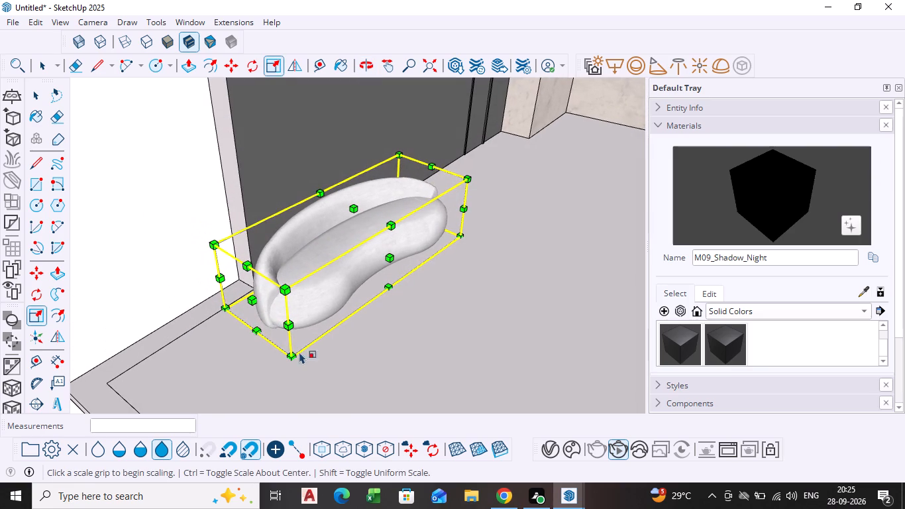
left_click(285, 321)
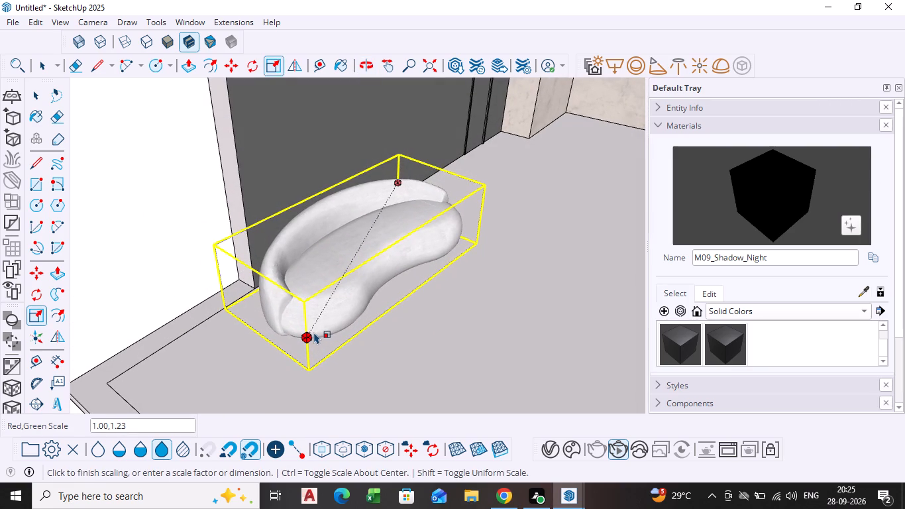
left_click(325, 339)
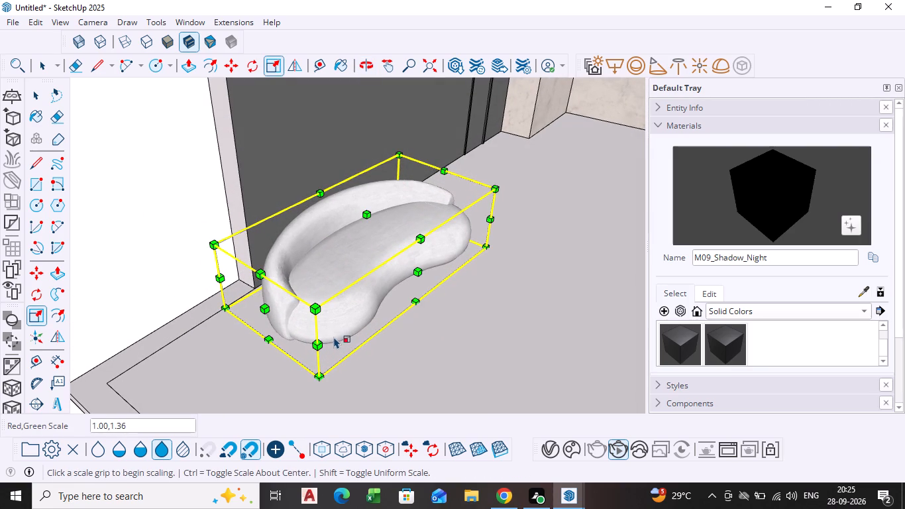
Scale the sofa's length along the dark side wall by a factor of about 1.13, extending its end nearest the open front.
left_click(264, 309)
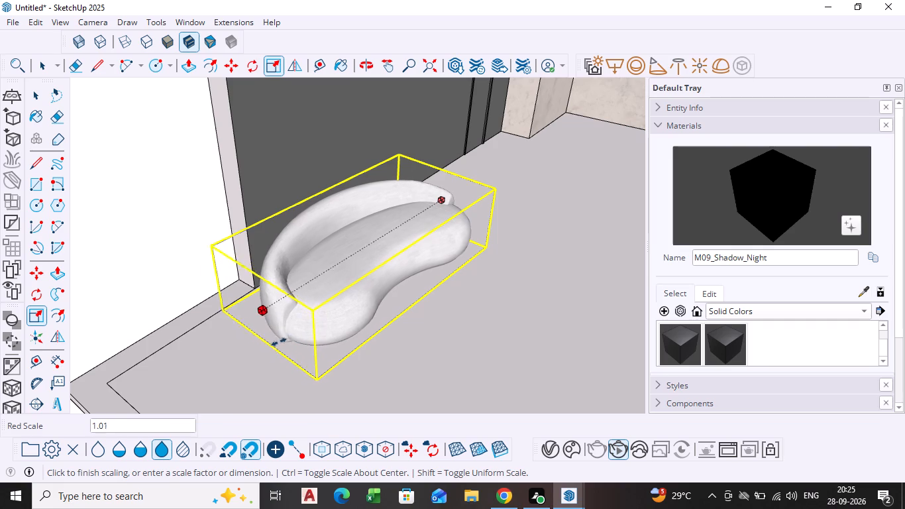
left_click(248, 347)
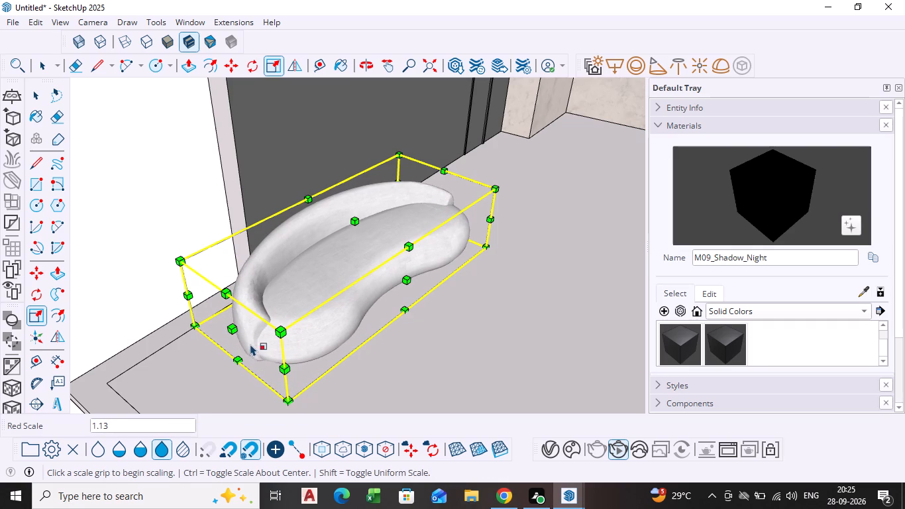
Scale the sofa's depth away from the side wall by about 1.22 with its length at 1.00, and stretch the depth slightly more.
scroll(449, 294, "down", 1)
middle_click_drag(450, 296, 331, 302)
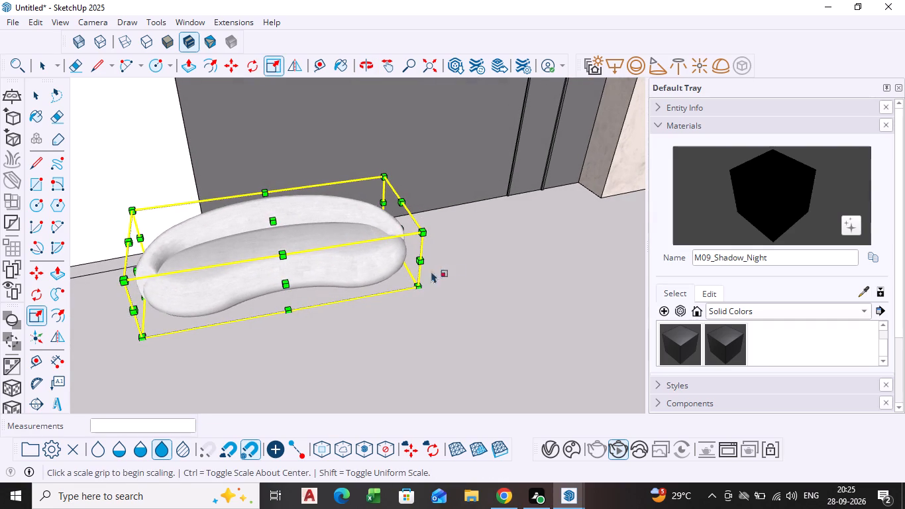
scroll(157, 326, "up", 3)
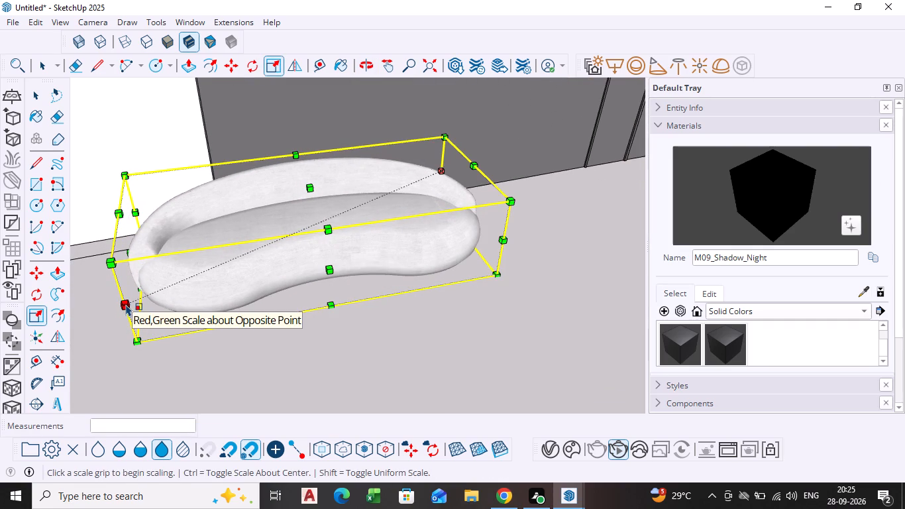
left_click(126, 304)
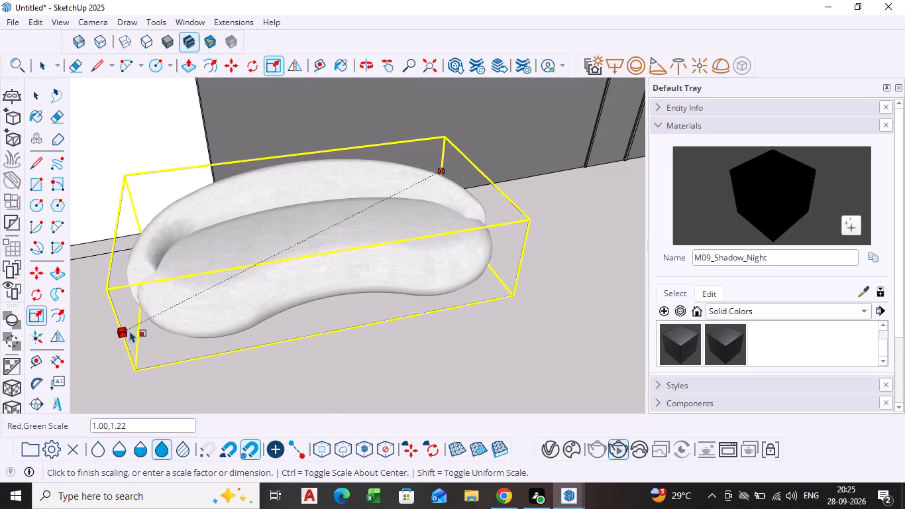
left_click(130, 331)
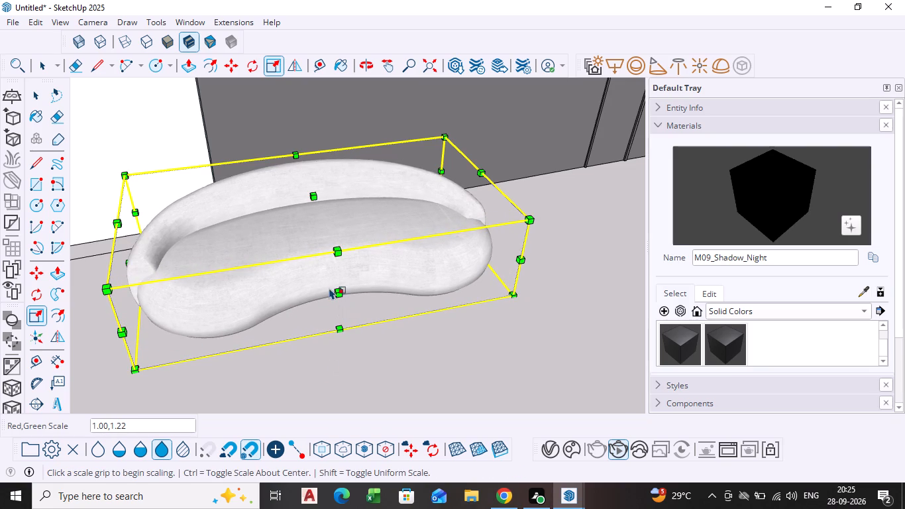
left_click(339, 293)
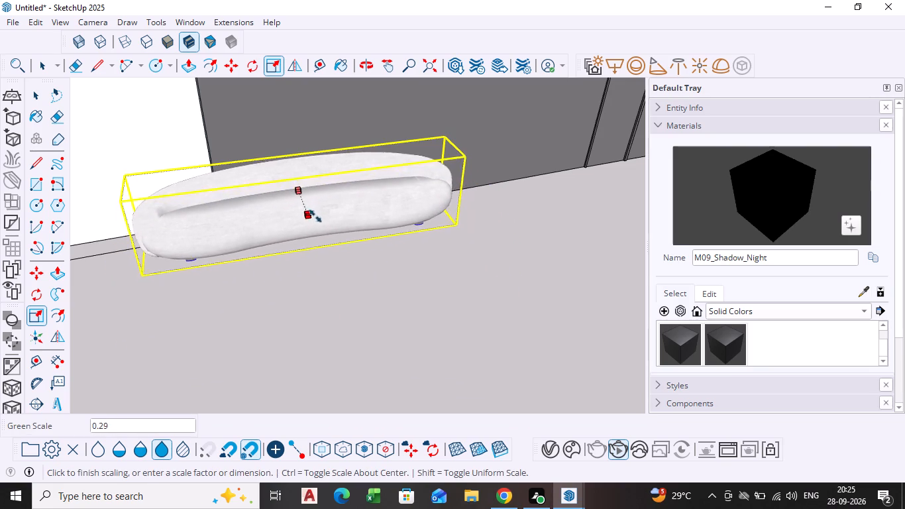
left_click(337, 311)
key("space")
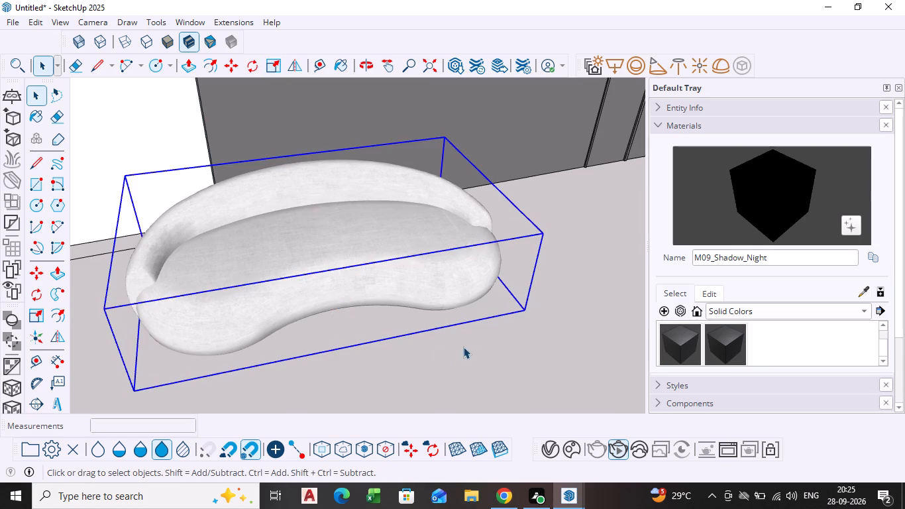
Scale the sofa longer along the side wall, stretching the end nearest the headboard wall.
scroll(478, 340, "down", 2)
middle_click_drag(473, 340, 229, 308)
scroll(324, 298, "up", 3)
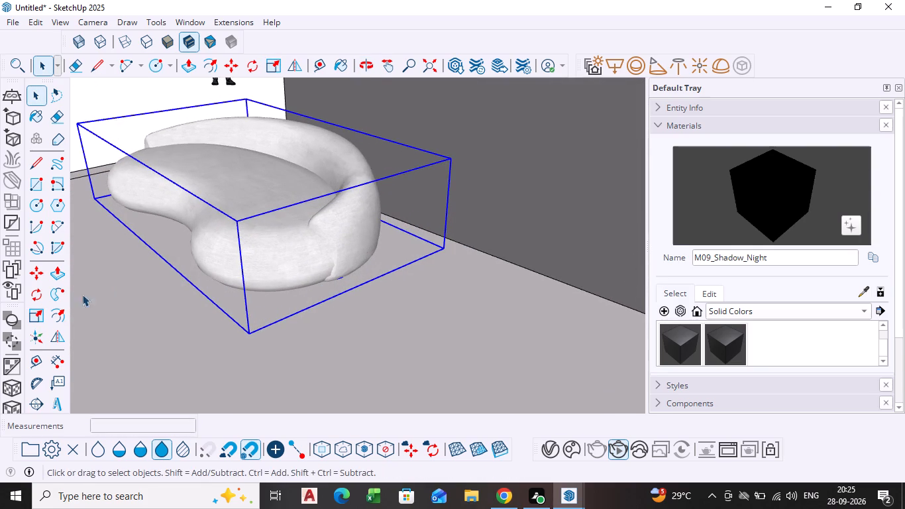
left_click(38, 320)
left_click(355, 237)
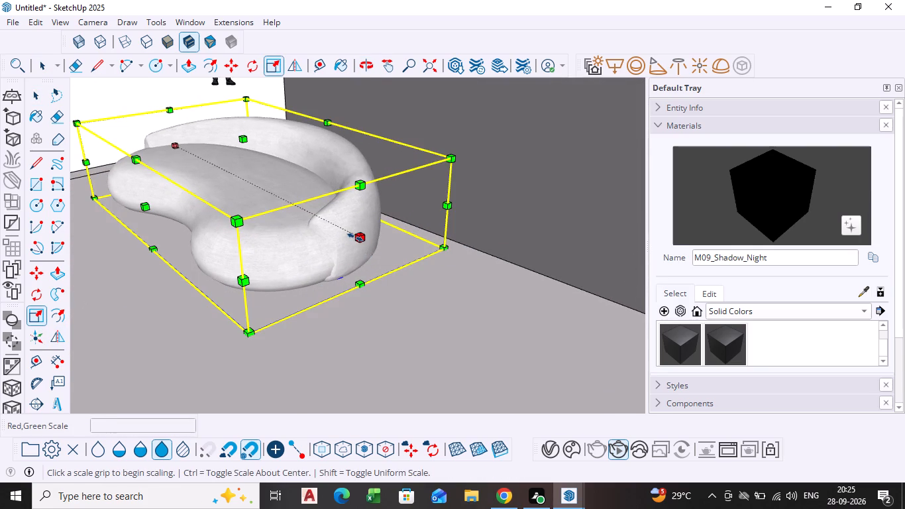
left_click(413, 282)
key("space")
scroll(217, 293, "down", 1)
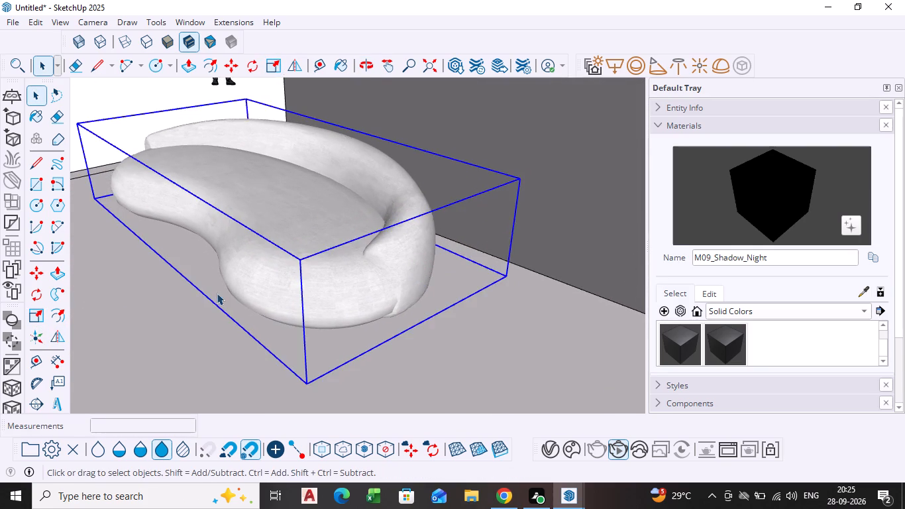
Move the sofa about 2' 11 1/4" along the green axis toward the headboard wall, and deselect it.
scroll(217, 293, "down", 5)
middle_click_drag(215, 292, 460, 353)
scroll(329, 311, "down", 4)
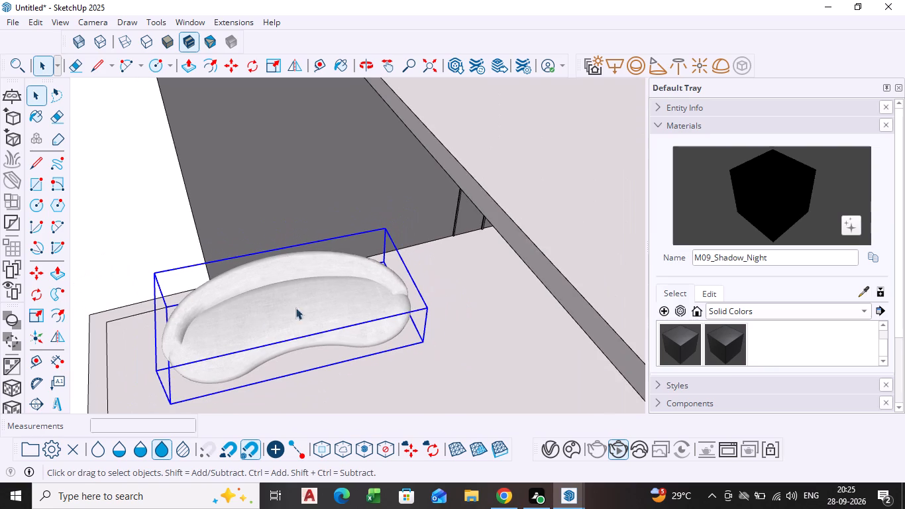
key("m")
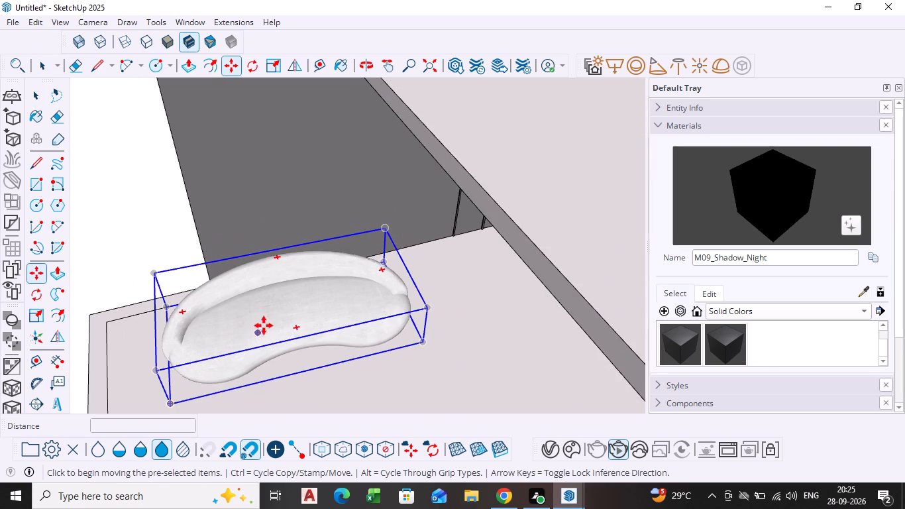
left_click(268, 321)
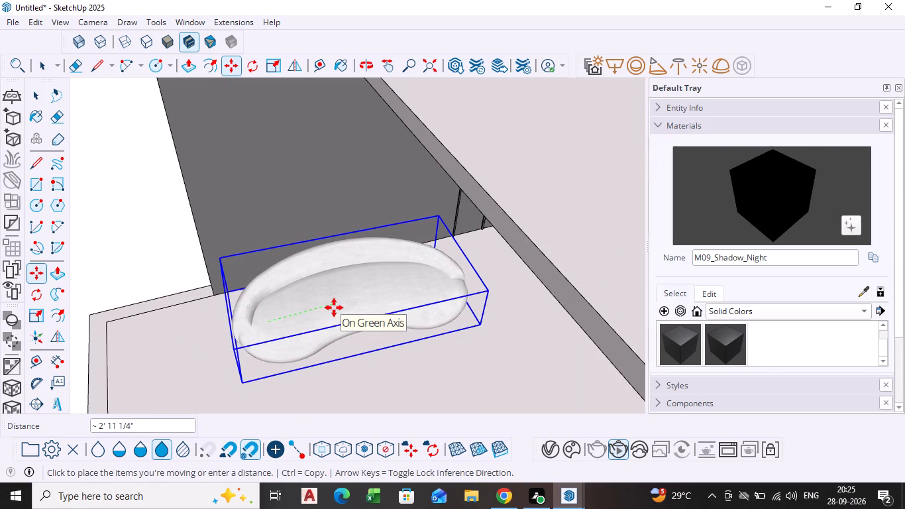
left_click(334, 308)
key("space")
scroll(350, 343, "down", 4)
left_click(154, 262)
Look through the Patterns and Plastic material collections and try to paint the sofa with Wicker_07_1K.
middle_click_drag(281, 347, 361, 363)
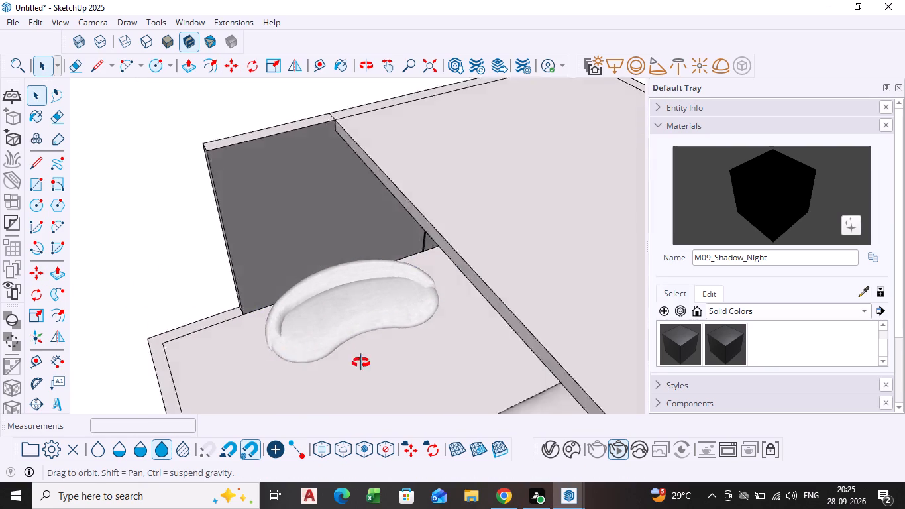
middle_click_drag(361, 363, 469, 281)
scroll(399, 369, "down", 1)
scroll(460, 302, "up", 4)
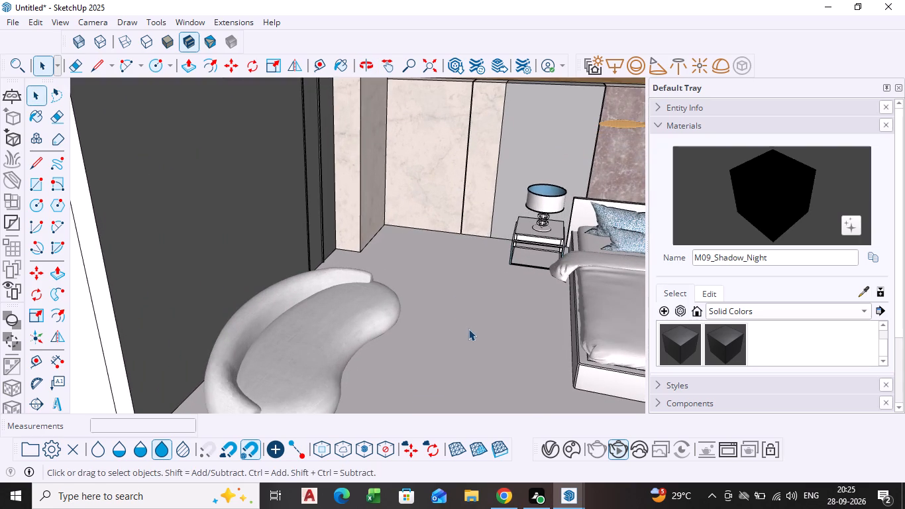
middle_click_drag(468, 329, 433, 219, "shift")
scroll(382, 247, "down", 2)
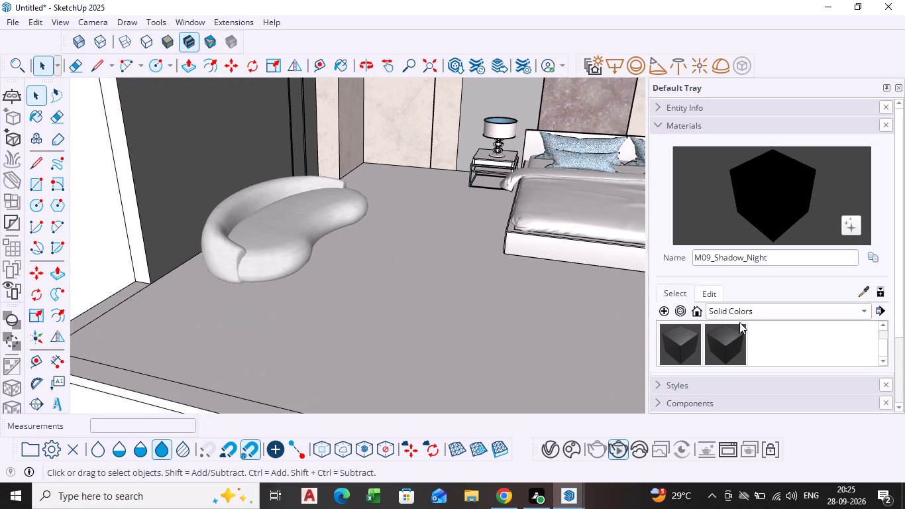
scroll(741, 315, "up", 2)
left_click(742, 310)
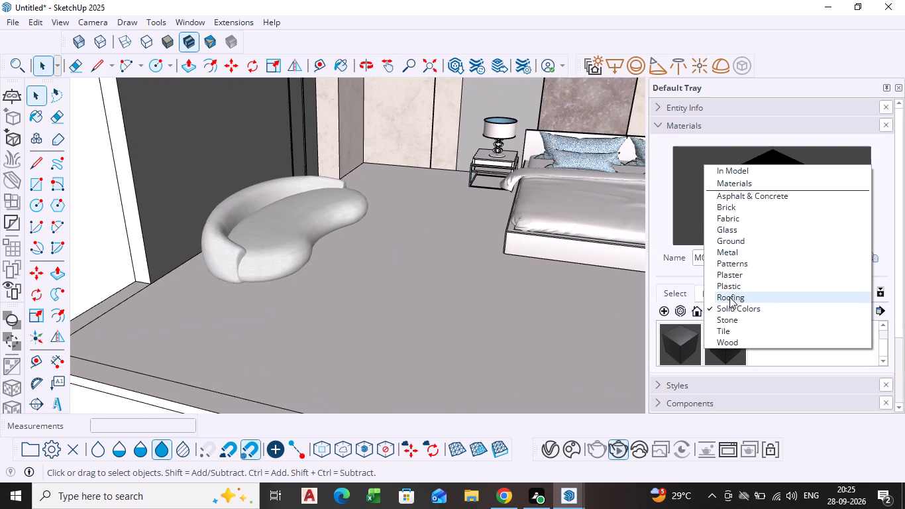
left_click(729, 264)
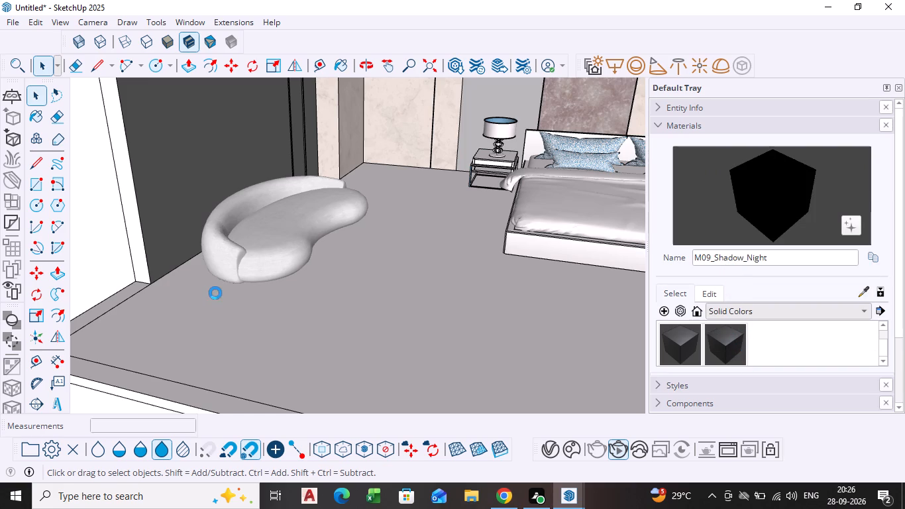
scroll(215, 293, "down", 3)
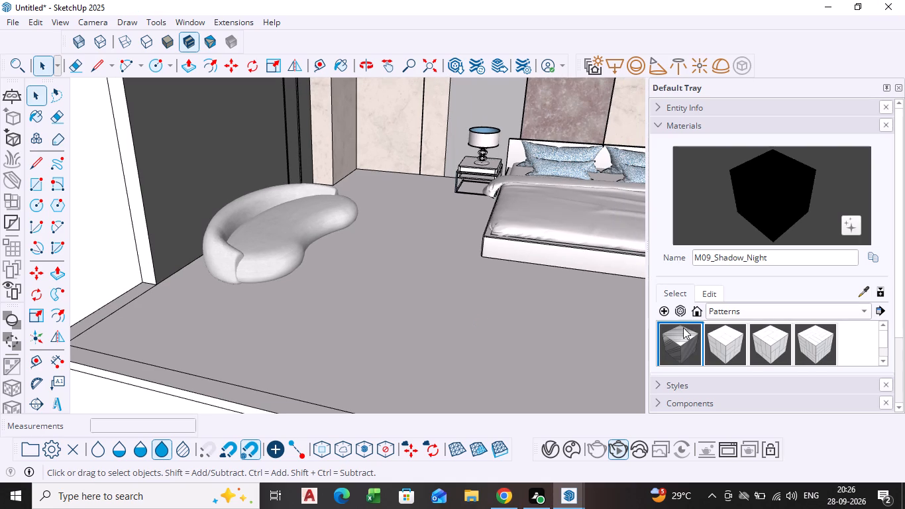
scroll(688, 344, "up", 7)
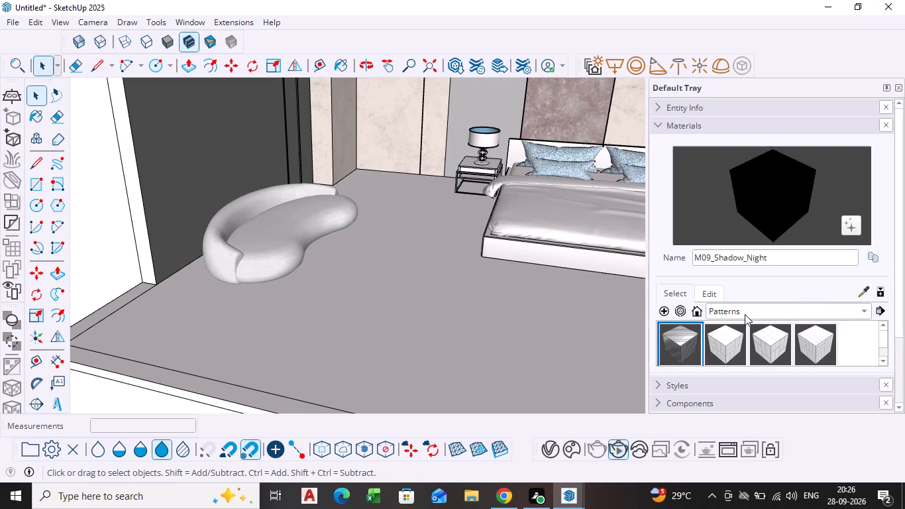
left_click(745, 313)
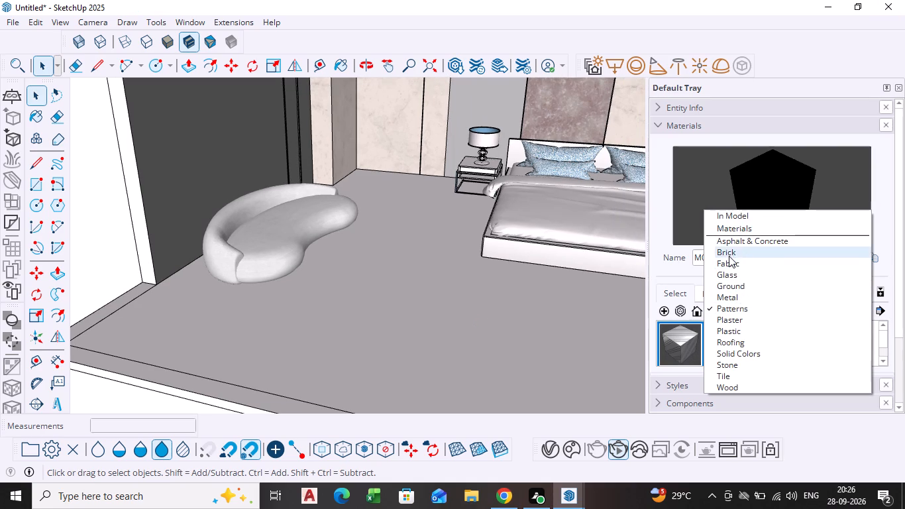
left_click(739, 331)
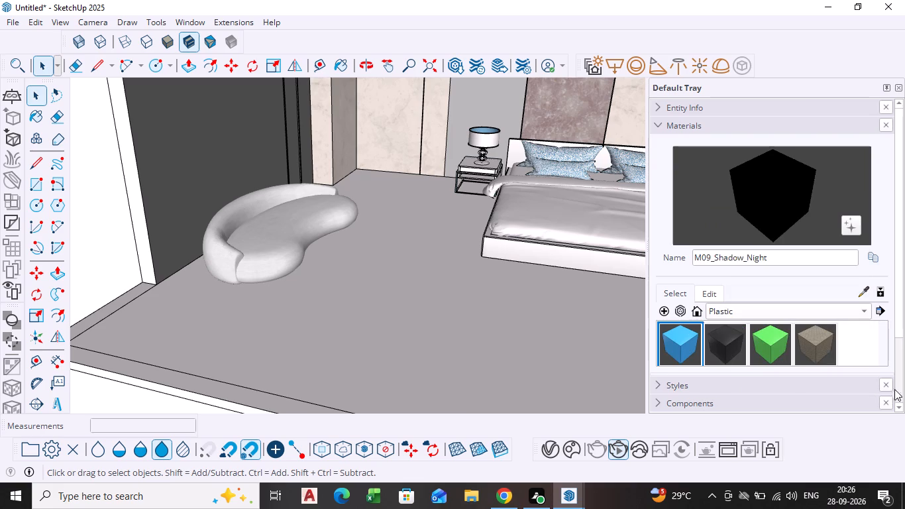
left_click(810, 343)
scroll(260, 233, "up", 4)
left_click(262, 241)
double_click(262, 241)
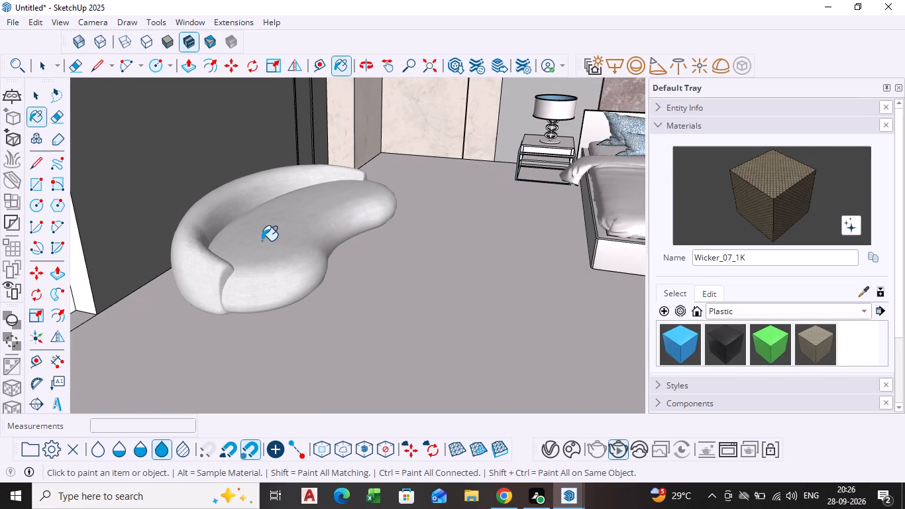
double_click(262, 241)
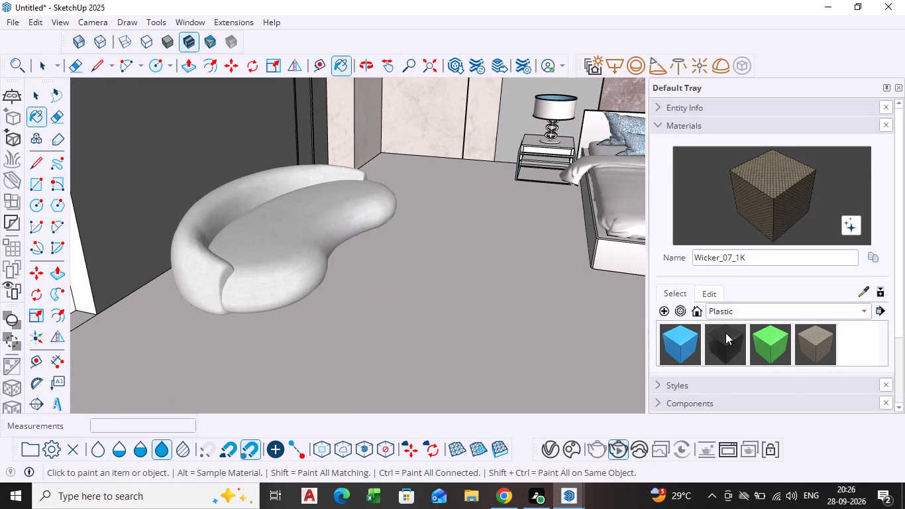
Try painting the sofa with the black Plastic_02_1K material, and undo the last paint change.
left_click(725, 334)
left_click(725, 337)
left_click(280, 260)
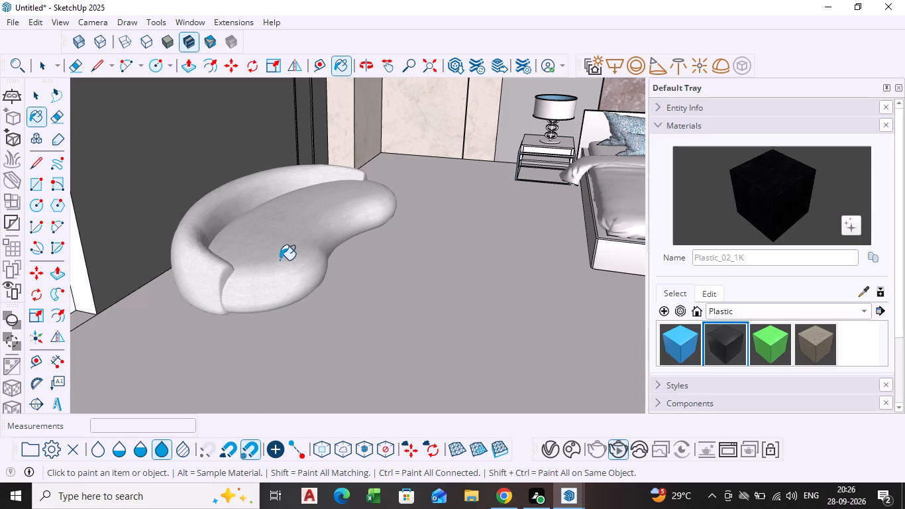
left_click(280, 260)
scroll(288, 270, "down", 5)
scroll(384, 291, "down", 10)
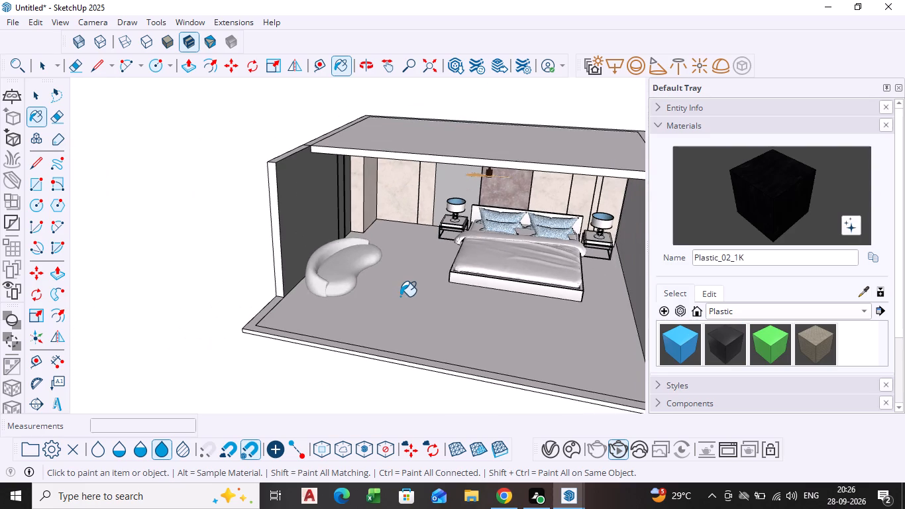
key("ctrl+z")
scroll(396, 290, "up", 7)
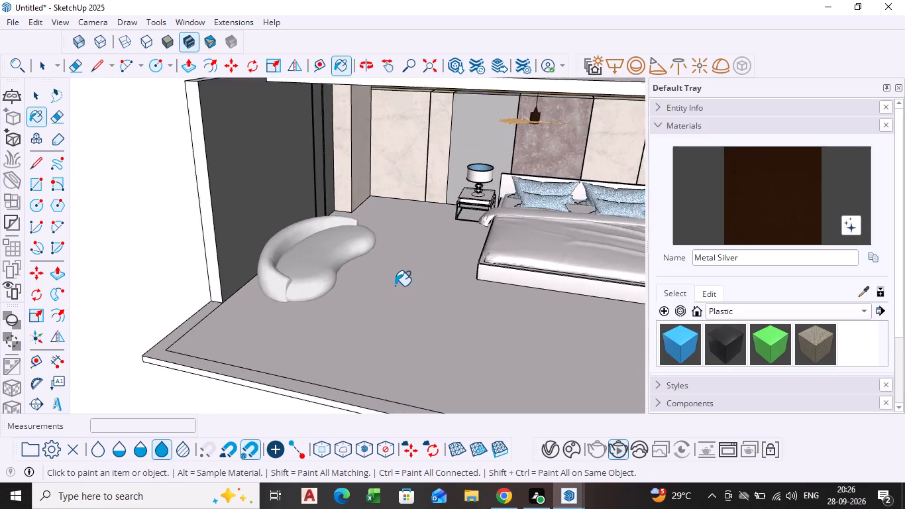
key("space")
Scale the sofa's height by a factor of about 1.41, keeping its depth at 1.00.
scroll(394, 285, "down", 3)
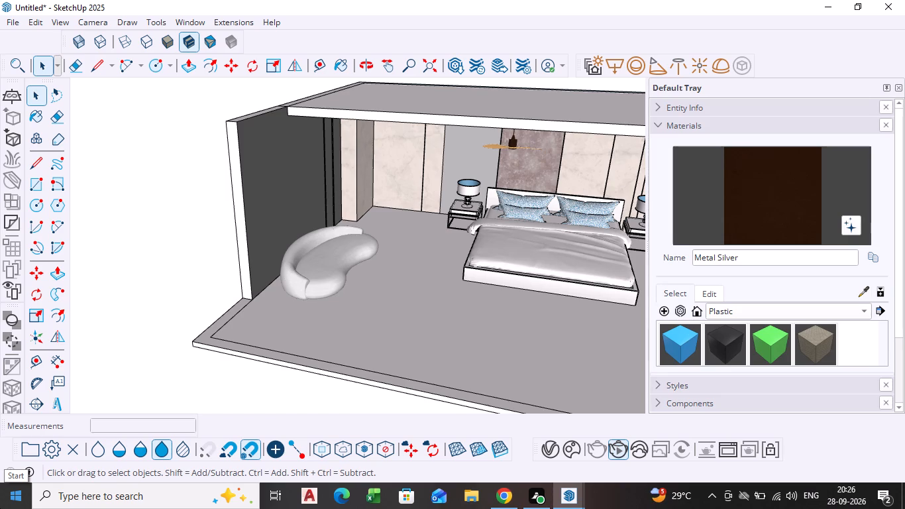
scroll(284, 242, "up", 7)
left_click(309, 286)
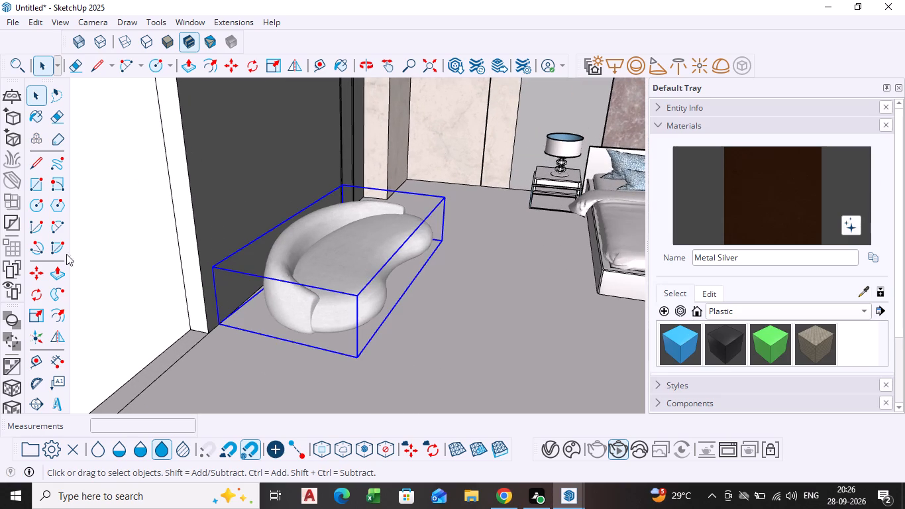
left_click(34, 319)
scroll(288, 210, "up", 4)
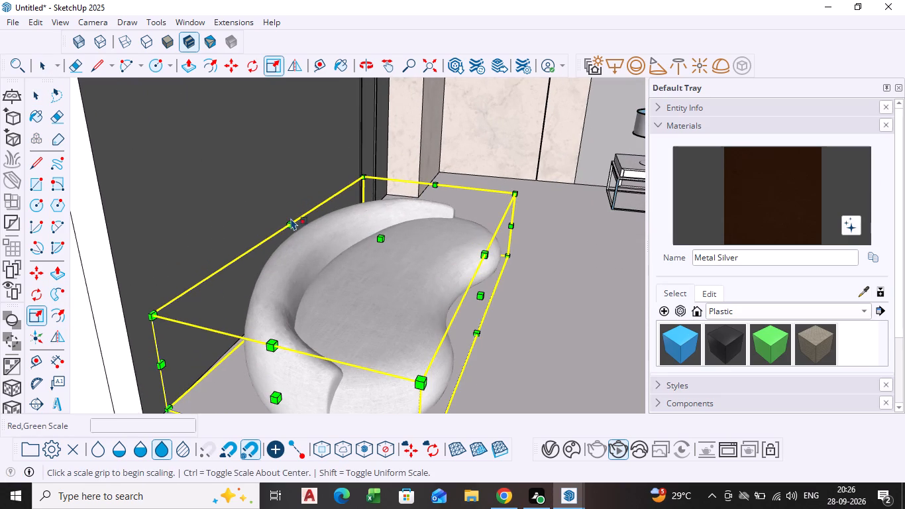
left_click(291, 221)
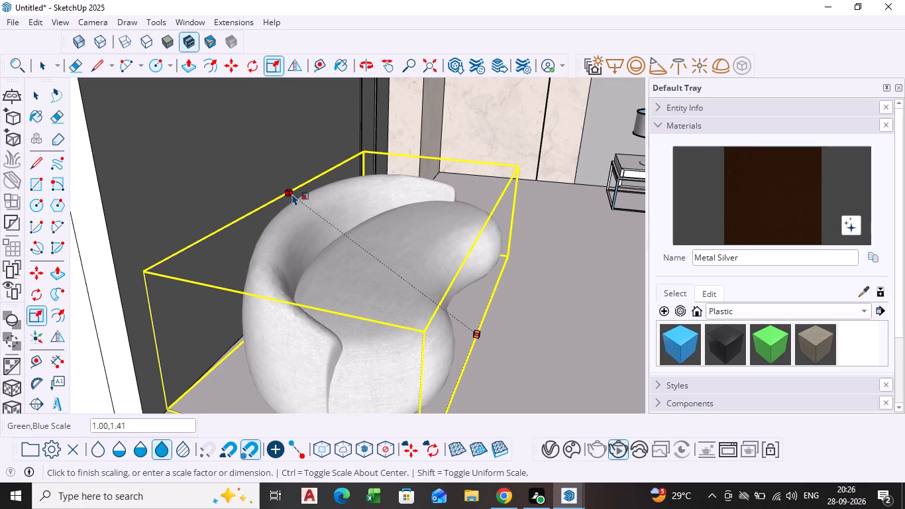
left_click(292, 193)
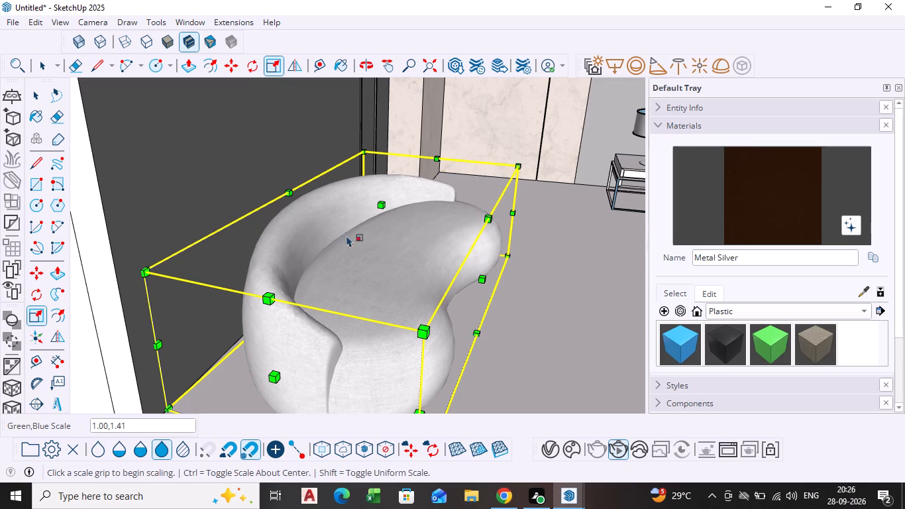
Scale the sofa's height down by a factor of 0.84 and deselect it.
left_click(380, 200)
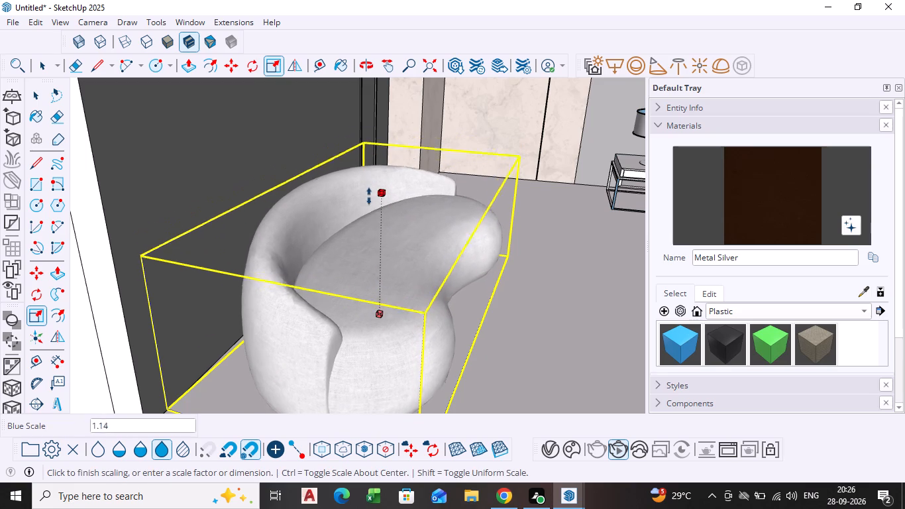
left_click(370, 223)
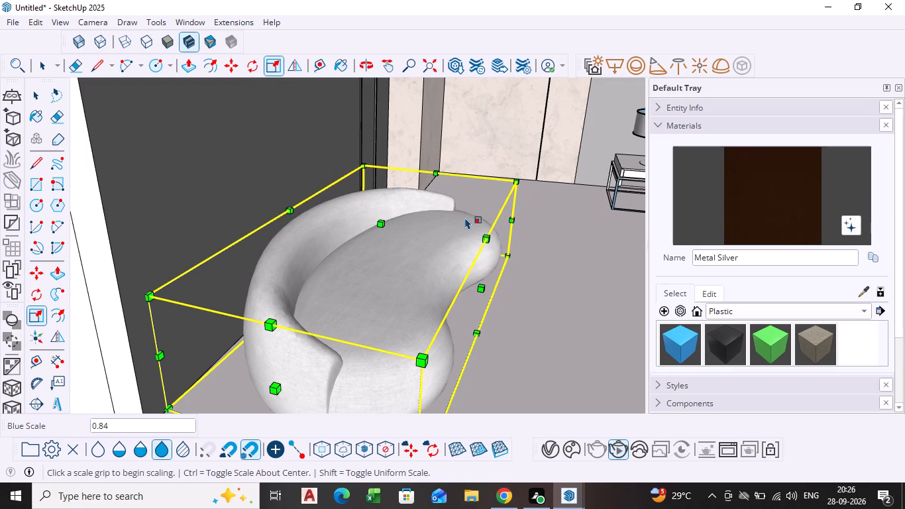
key("Escape")
Lengthen the sofa along the dark side wall with a red-axis scale factor of 1.22, and deselect it.
scroll(541, 294, "down", 4)
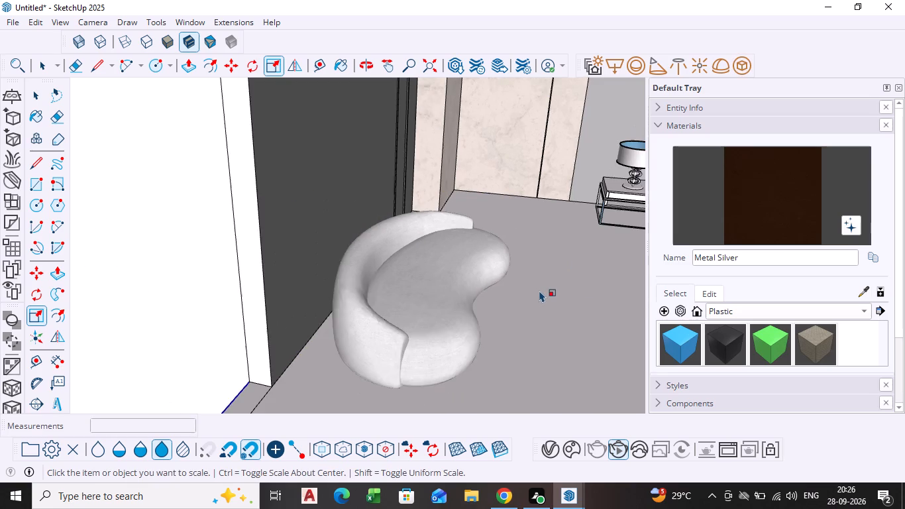
scroll(537, 293, "down", 3)
middle_click_drag(535, 294, 449, 249, "shift")
left_click(343, 256)
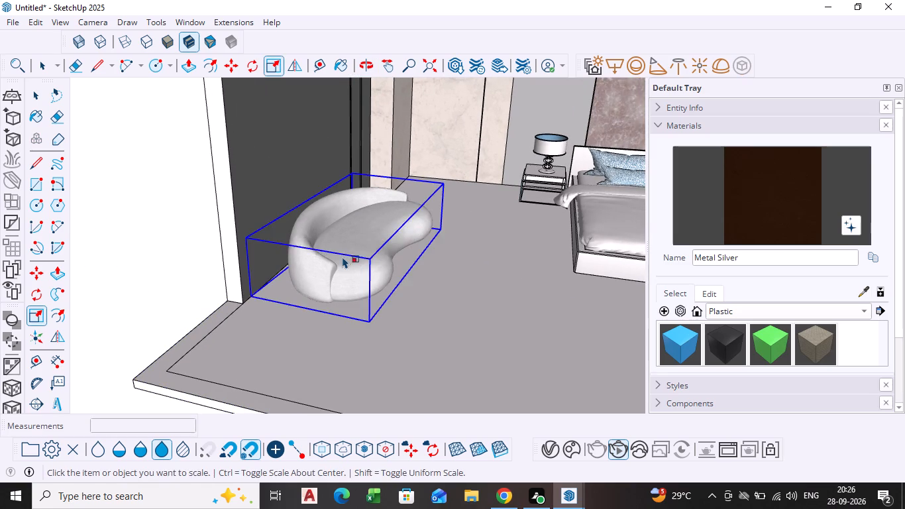
left_click(305, 278)
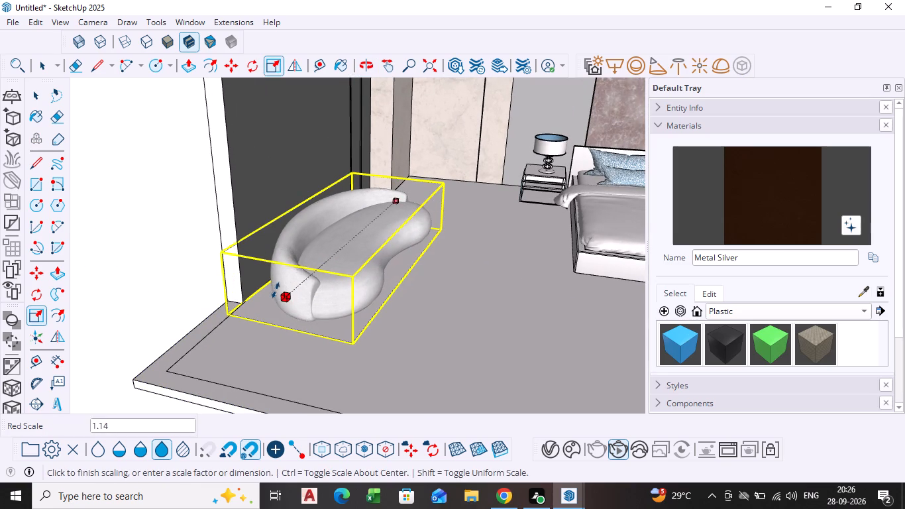
left_click(262, 298)
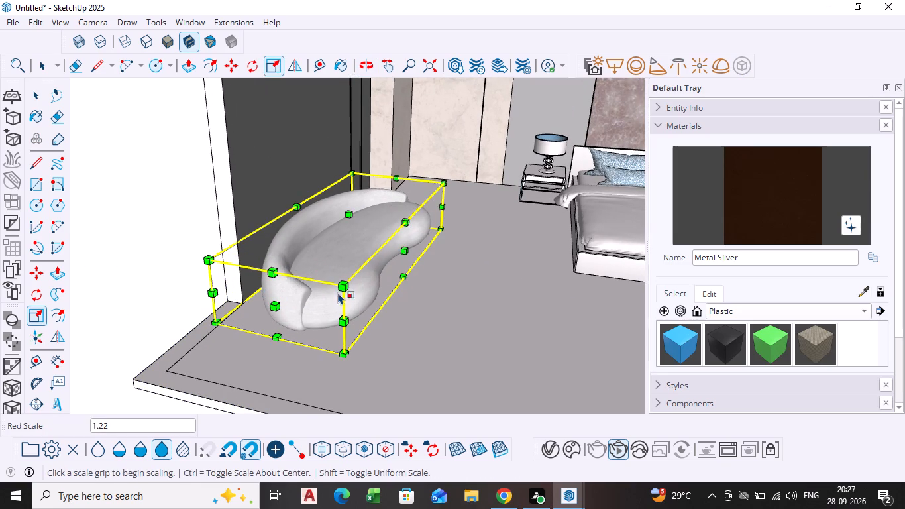
key("space")
scroll(468, 270, "down", 5)
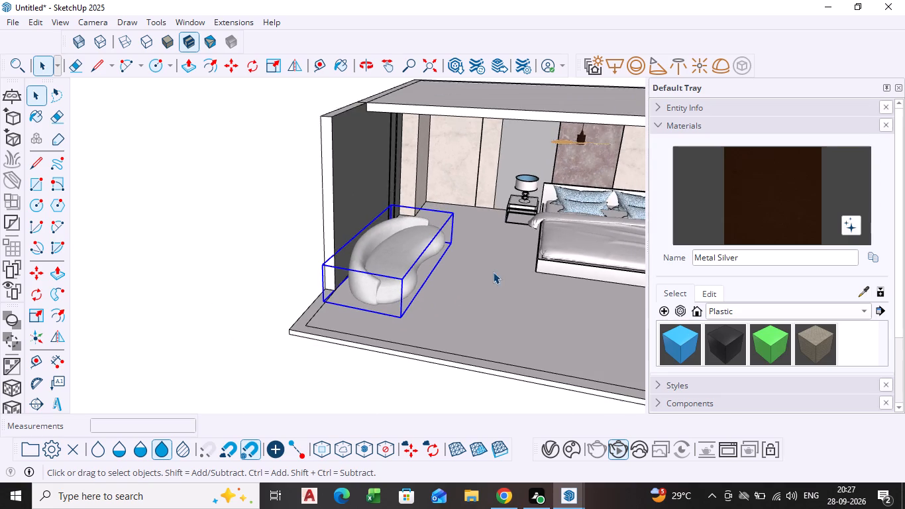
middle_click_drag(500, 269, 384, 259, "shift")
left_click(372, 273)
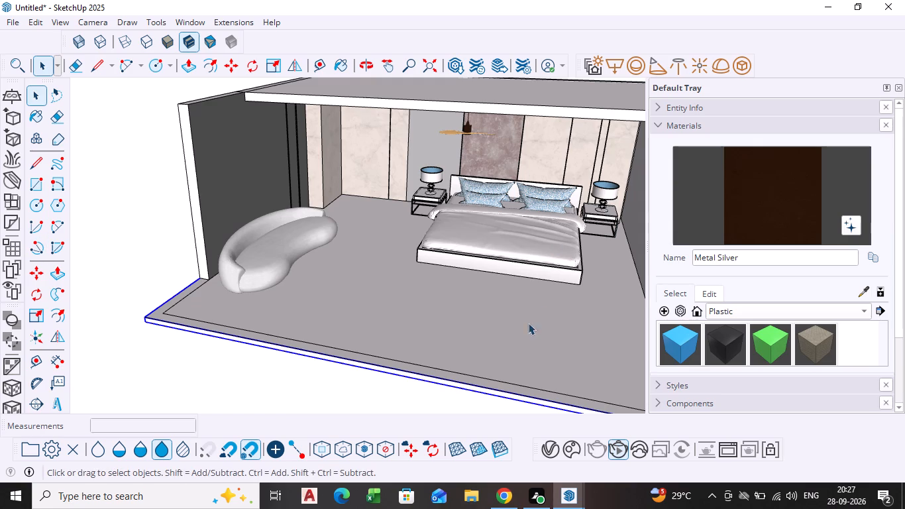
Scale the sofa's footprint from its corner edge by about 0.87 on the red axis and 1.21 on the green axis.
middle_click_drag(348, 365, 358, 360, "shift")
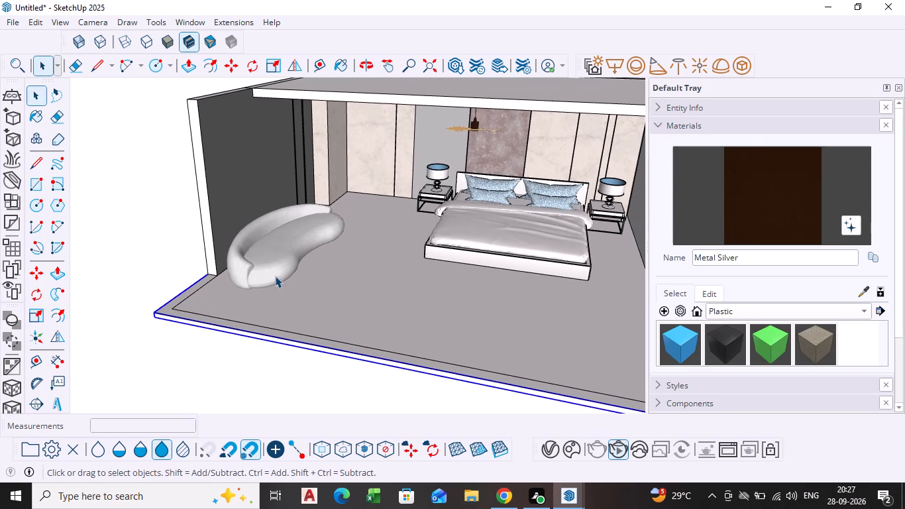
scroll(275, 273, "up", 4)
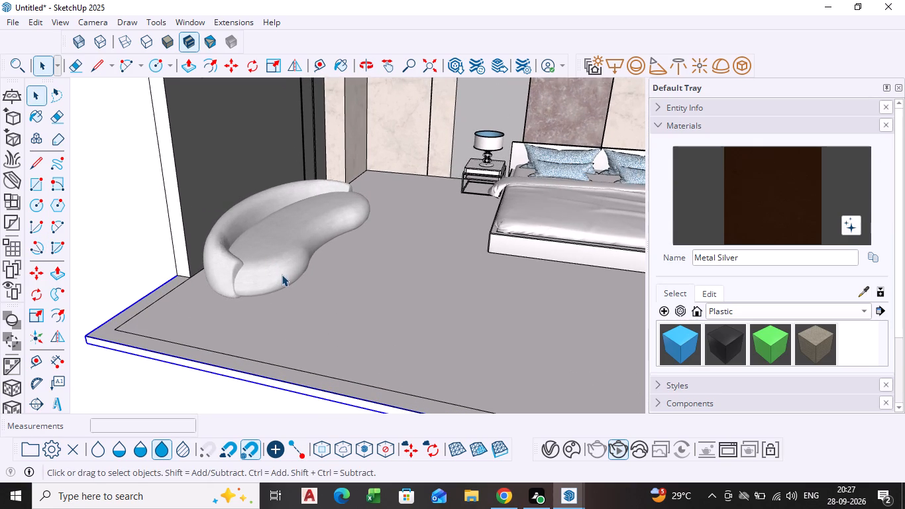
scroll(290, 265, "up", 3)
left_click(298, 251)
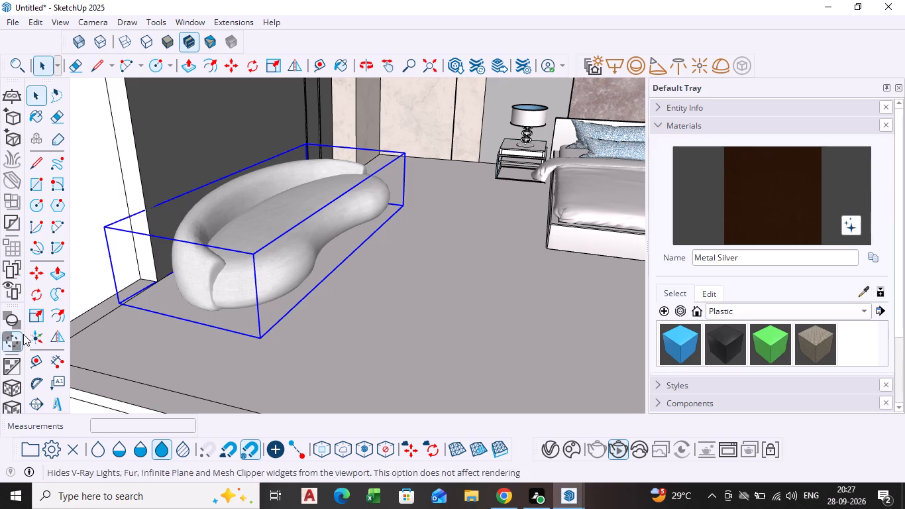
left_click(35, 321)
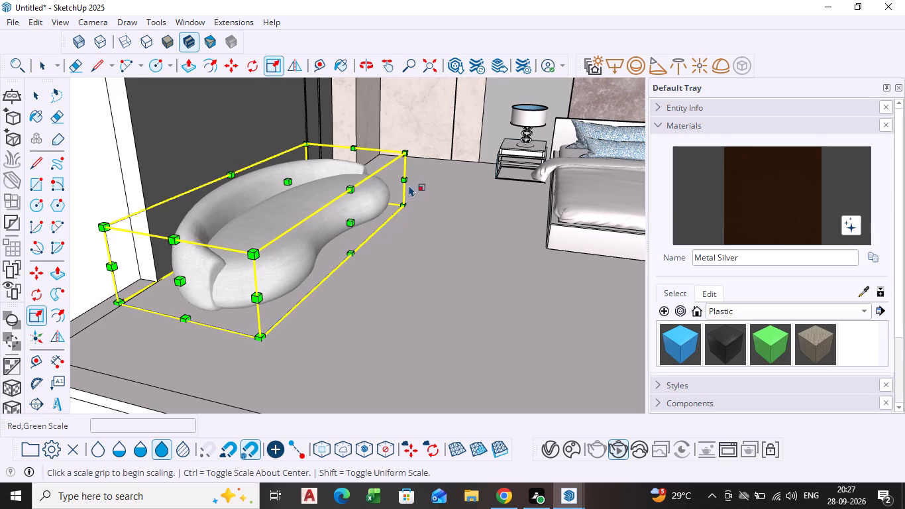
left_click(409, 182)
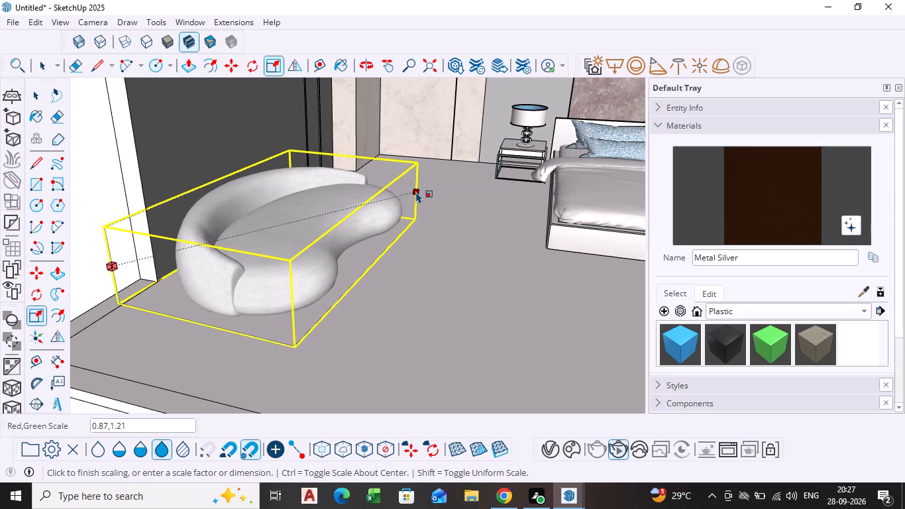
left_click(416, 192)
middle_click_drag(413, 249, 344, 283)
scroll(385, 272, "down", 1)
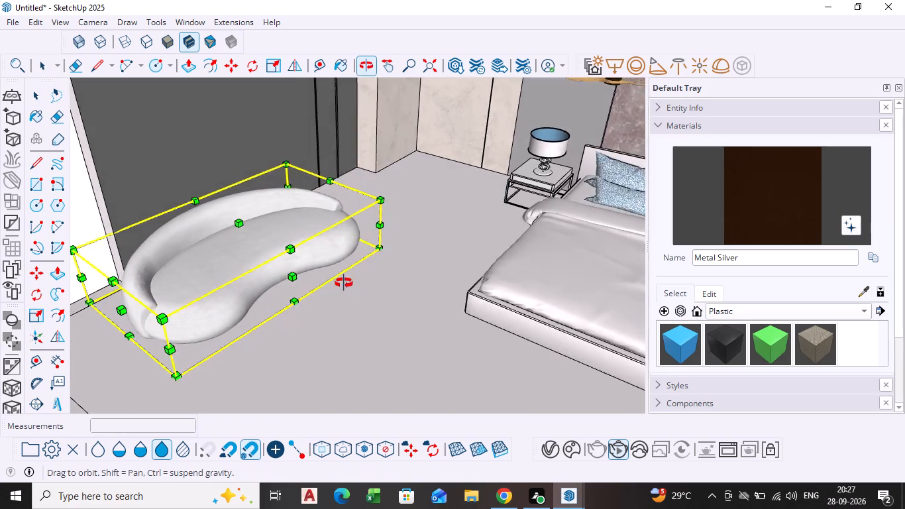
middle_click_drag(344, 283, 176, 303)
middle_click_drag(180, 258, 276, 270)
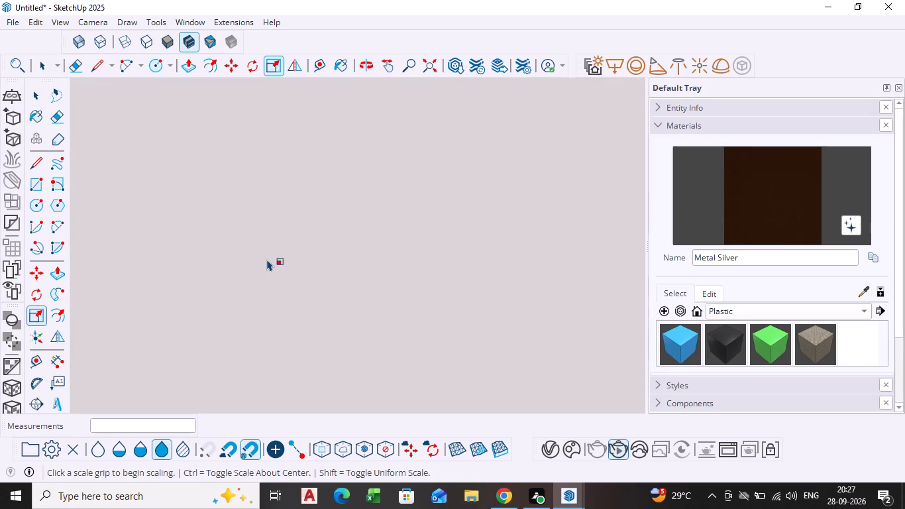
key("Escape")
key("v")
key("space")
Move the sofa about 1' 7" along the green axis toward the headboard wall, and deselect it.
left_click(435, 62)
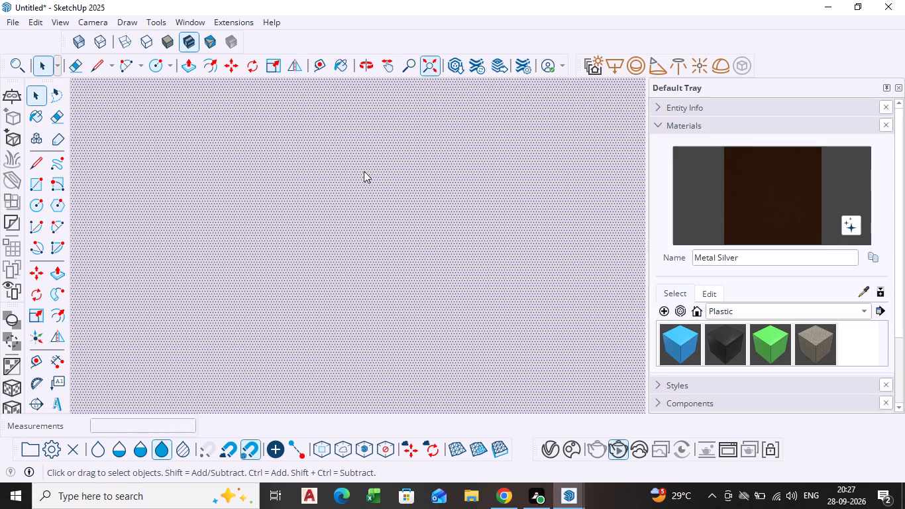
scroll(329, 220, "up", 7)
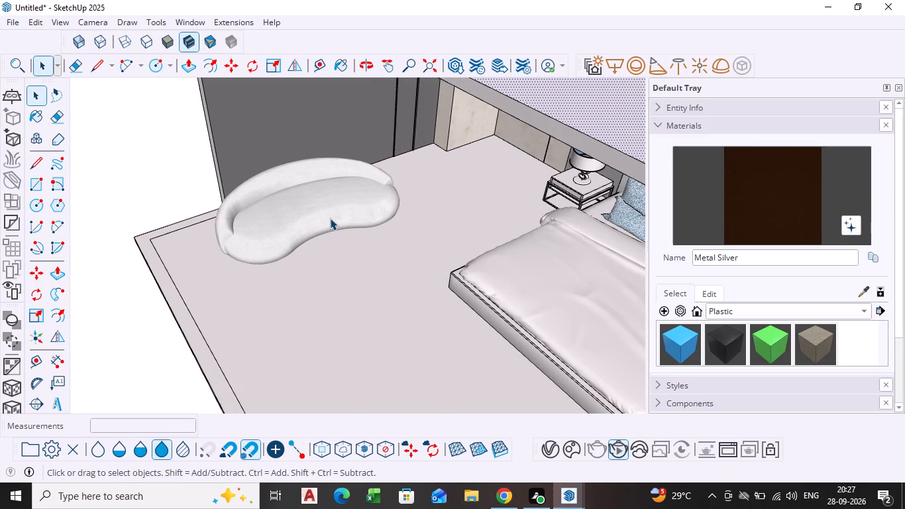
middle_click_drag(330, 218, 312, 238)
scroll(334, 207, "up", 4)
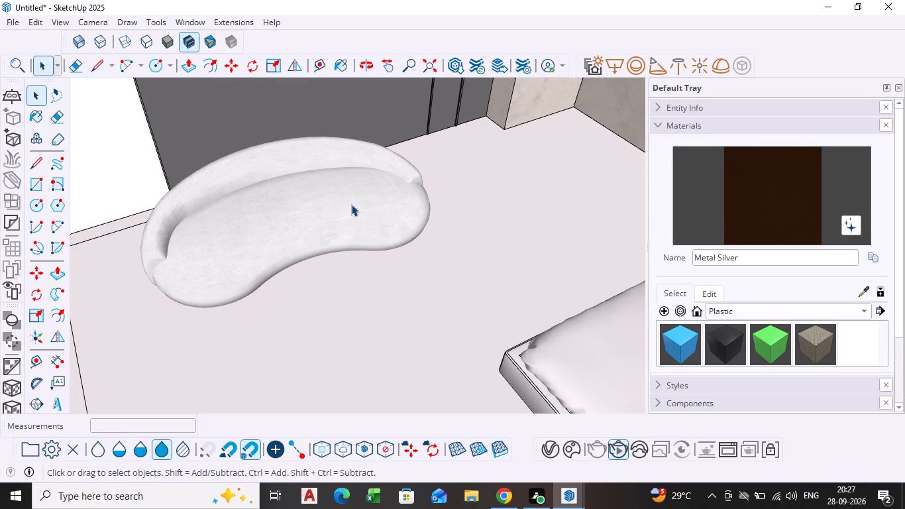
left_click(352, 204)
key("m")
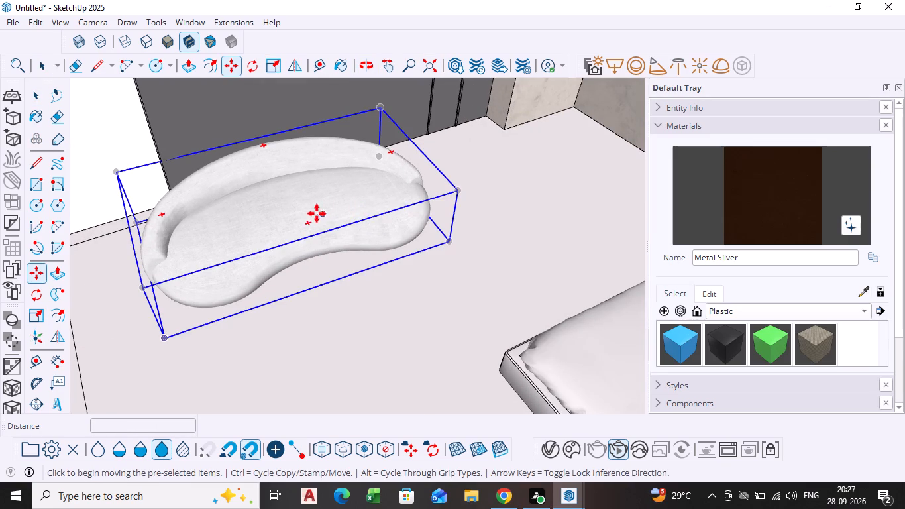
left_click(308, 214)
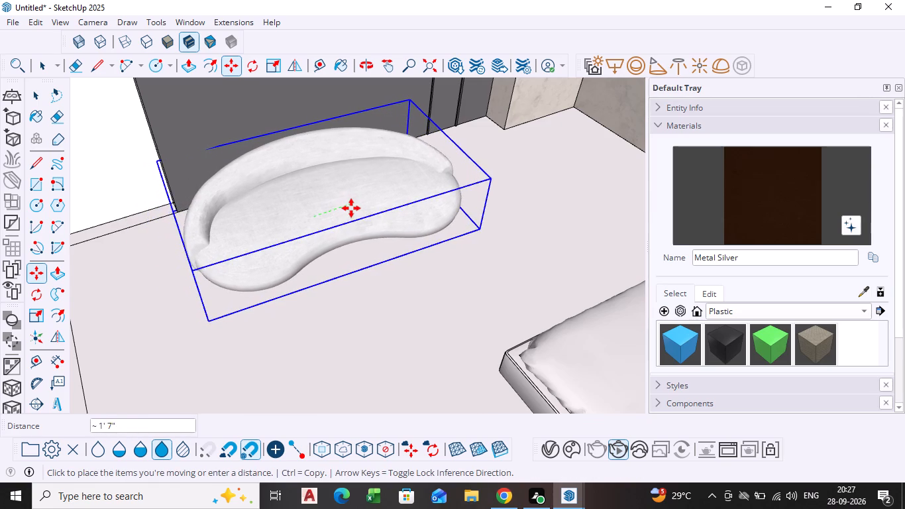
left_click(353, 208)
key("space")
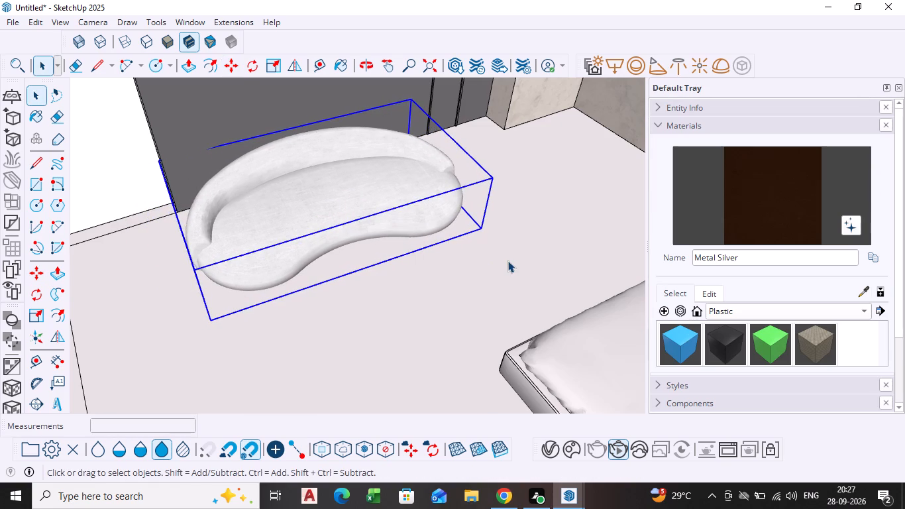
left_click(529, 270)
scroll(508, 270, "down", 4)
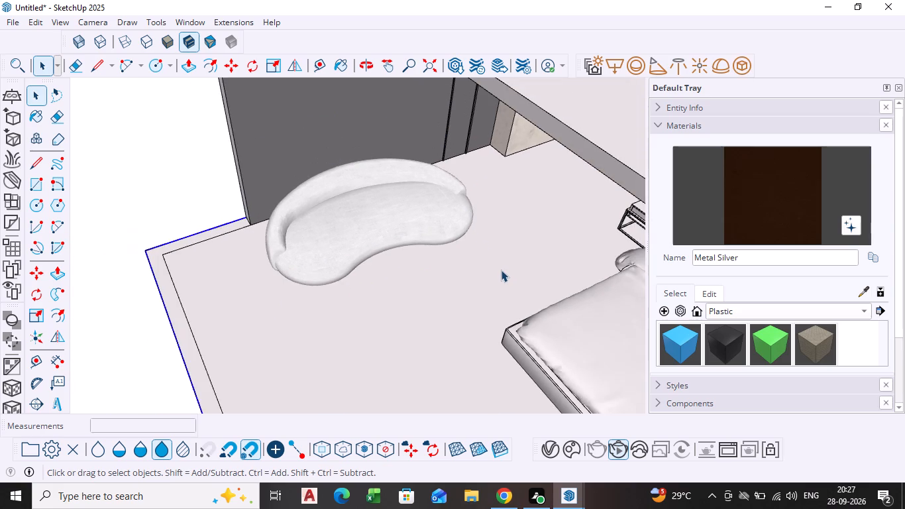
scroll(501, 270, "up", 3)
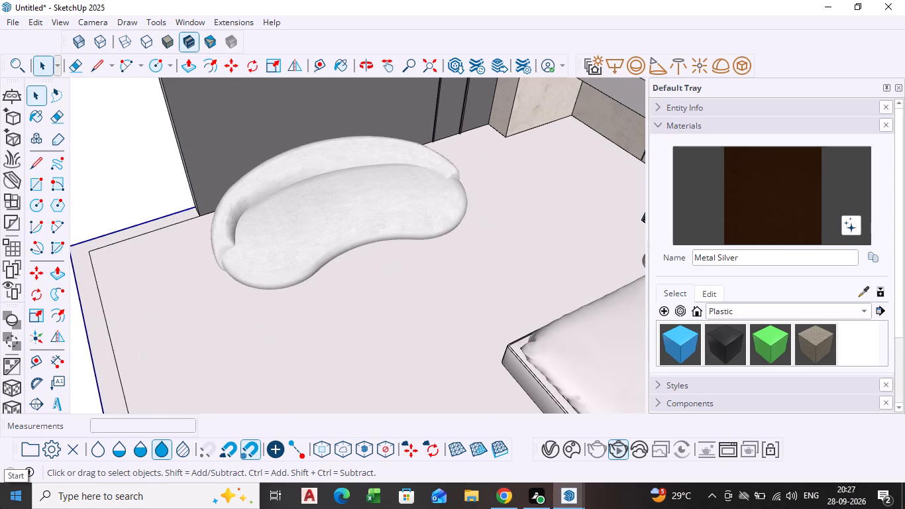
Search the 3D Warehouse models for "pot" and look through the results for a suitable decorative piece.
left_click(197, 23)
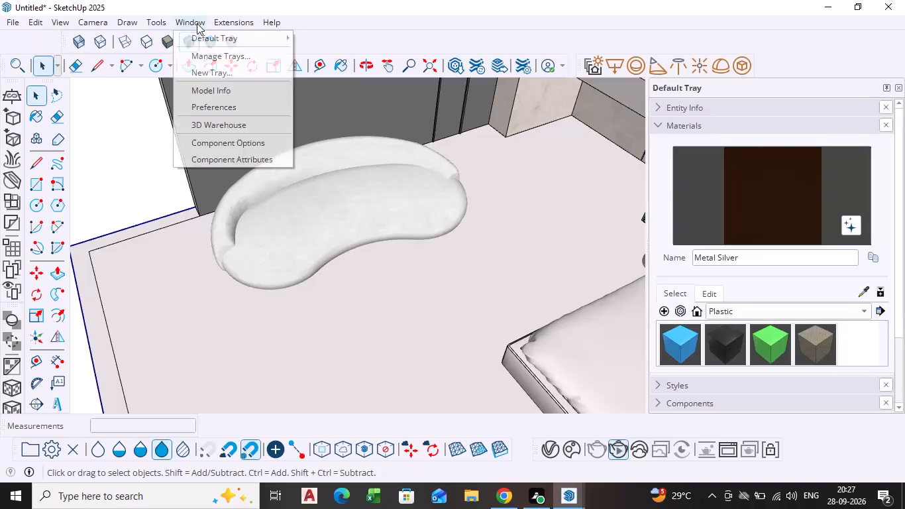
left_click(219, 122)
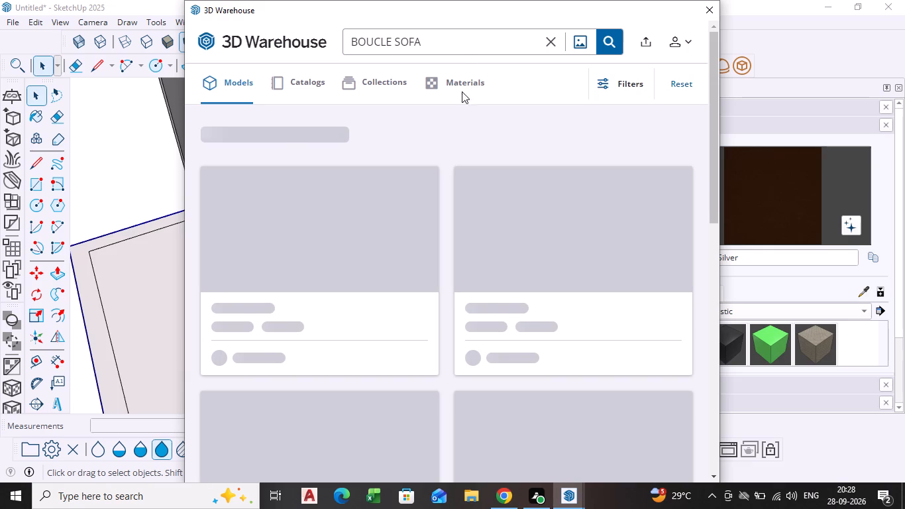
left_click(546, 40)
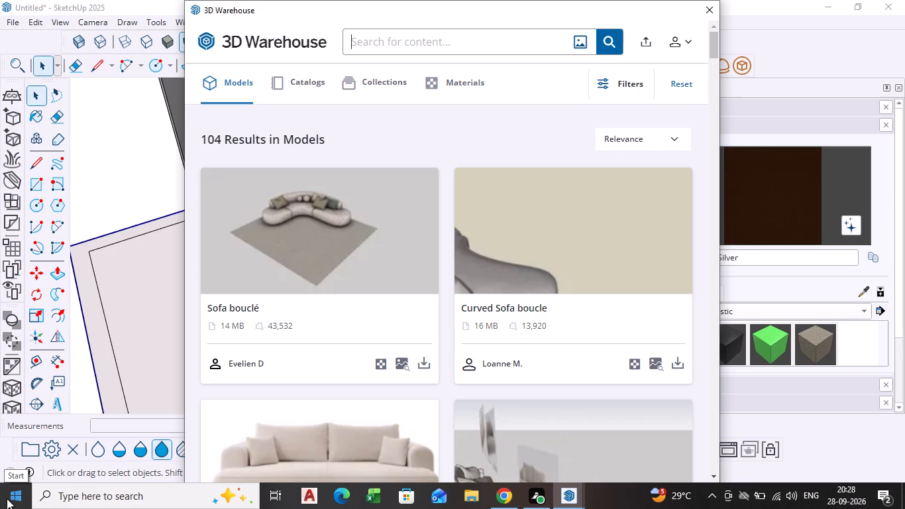
type("pot")
key("Return")
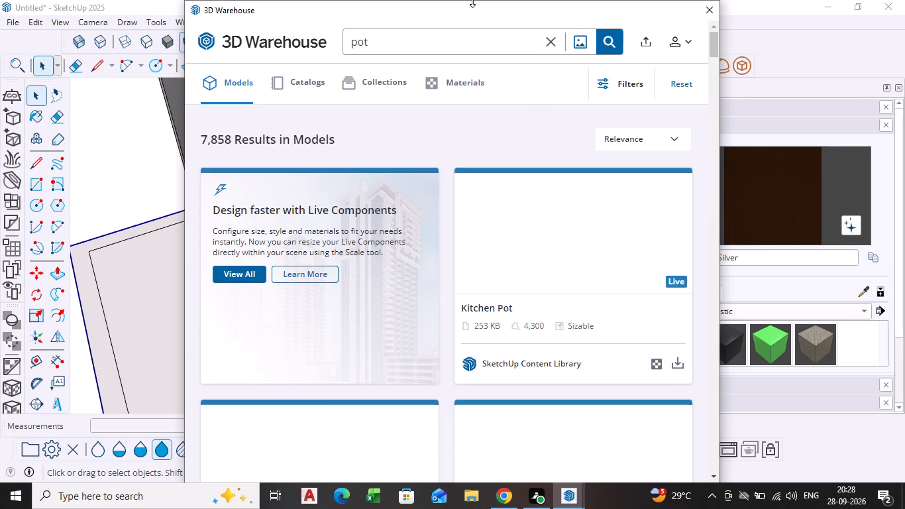
scroll(337, 97, "down", 4)
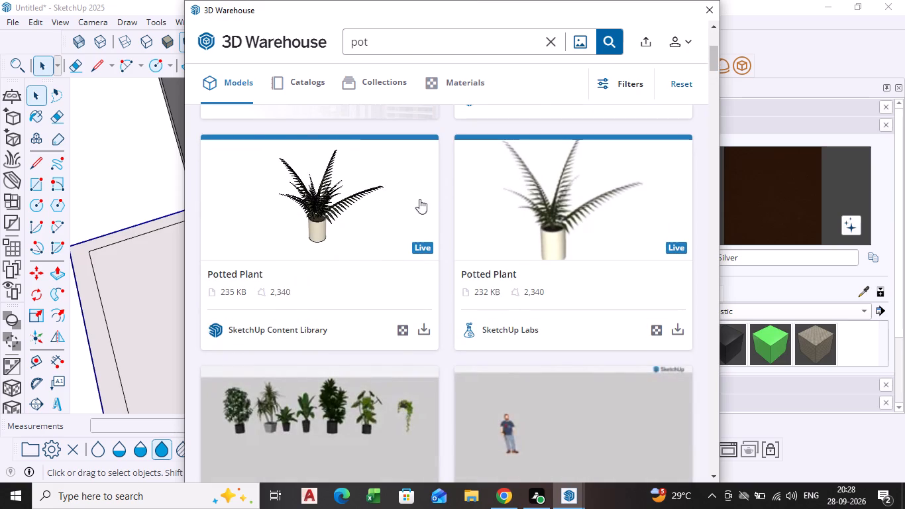
scroll(531, 375, "down", 4)
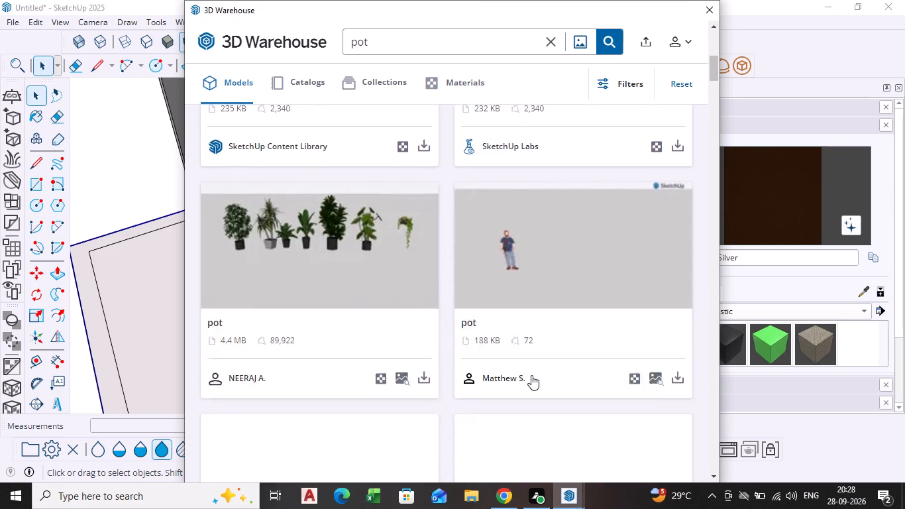
scroll(498, 380, "down", 6)
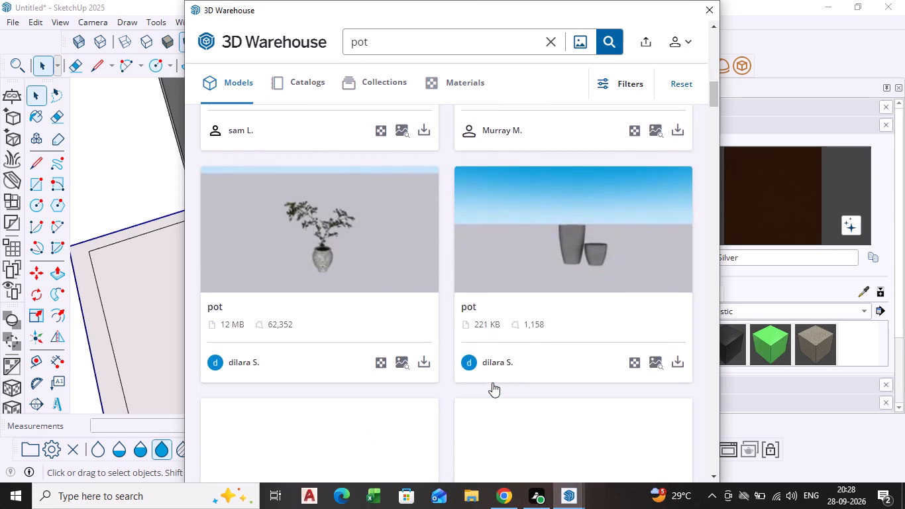
scroll(490, 384, "down", 8)
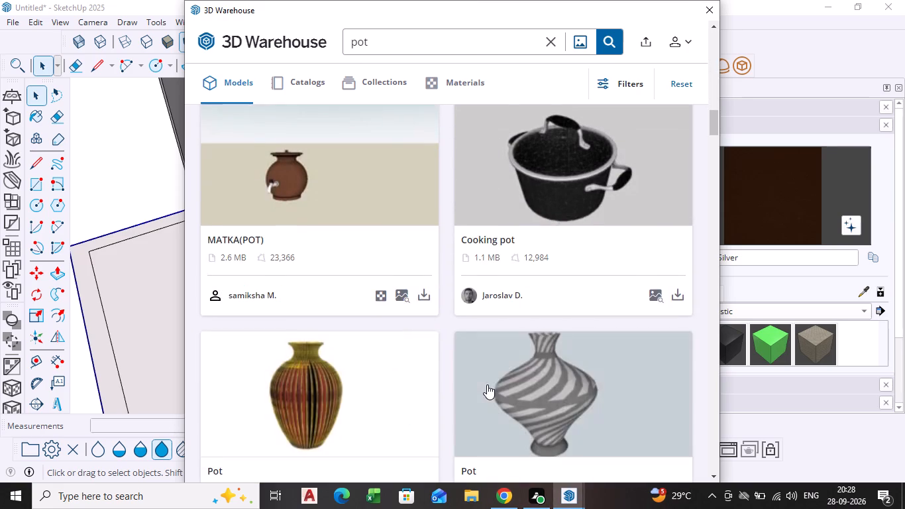
scroll(487, 384, "up", 20)
scroll(487, 384, "up", 10)
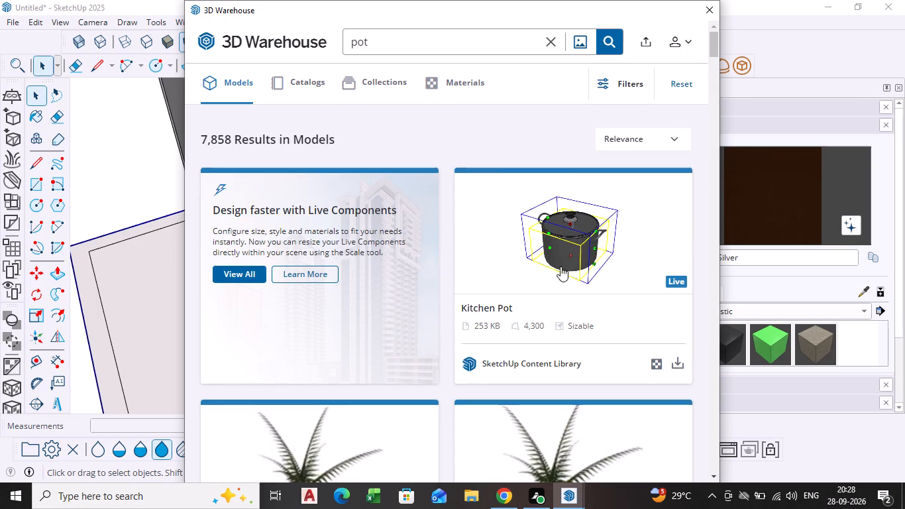
Replace the 3D Warehouse search term with "flower vase" and run the model search.
left_click(553, 44)
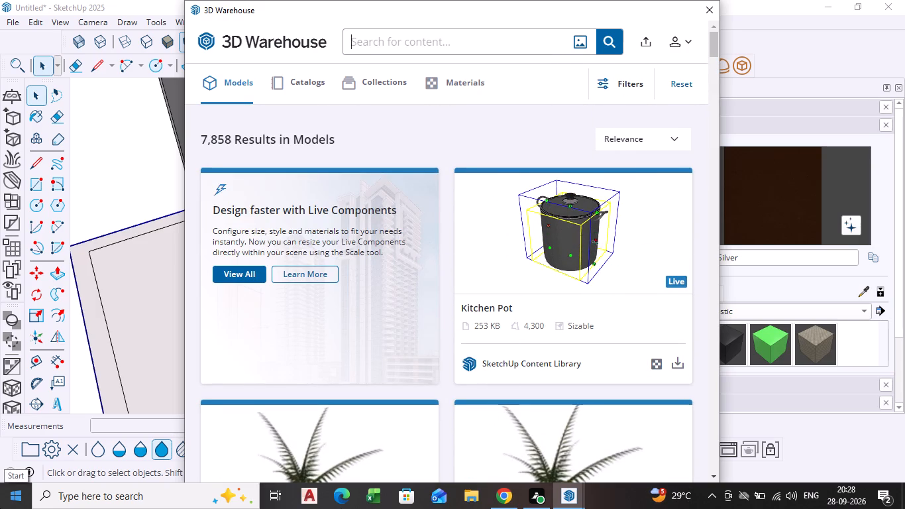
key("f")
key("l")
key("o")
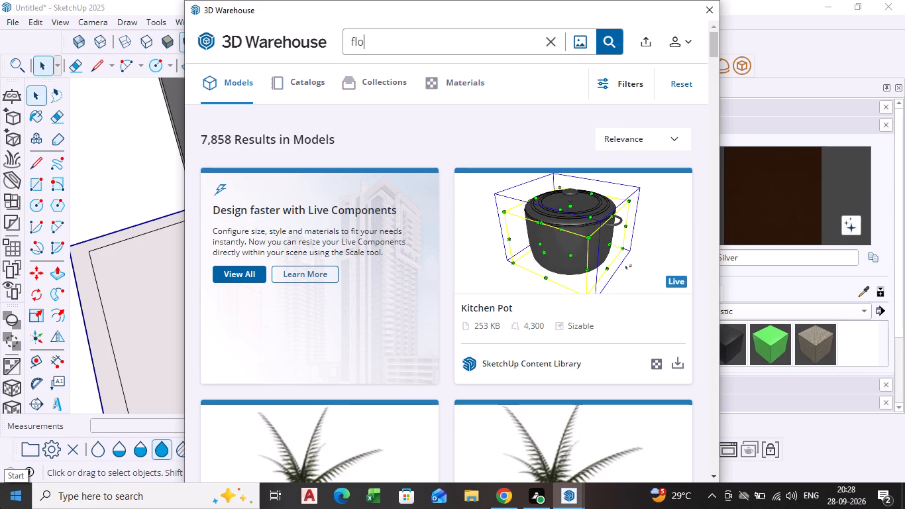
key("w")
key("e")
key("r")
key("space")
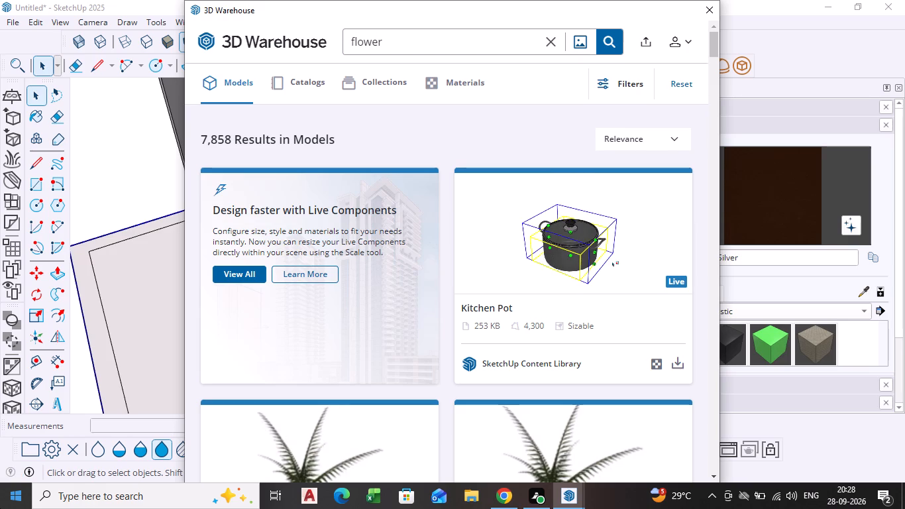
key("v")
key("a")
key("s")
key("e")
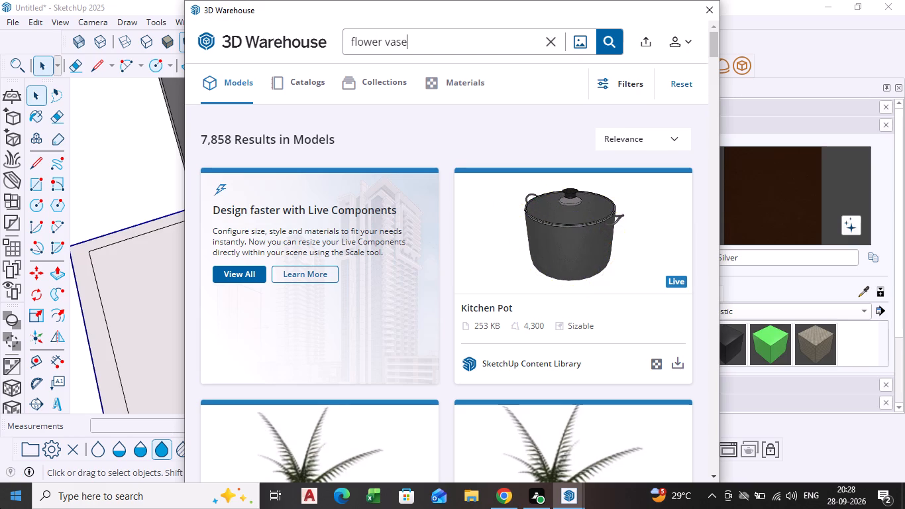
key("Return")
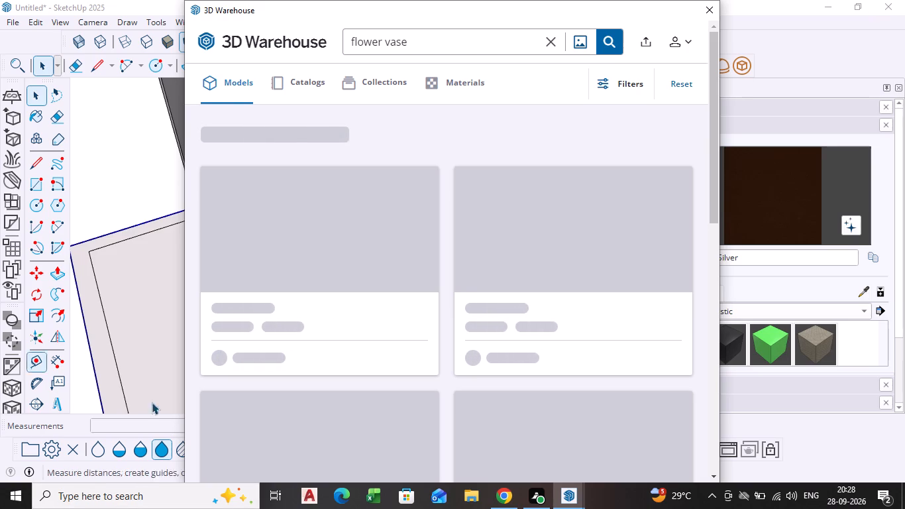
Look through the flower vase results for a potted plant that suits the space beside the sofa.
scroll(468, 376, "down", 4)
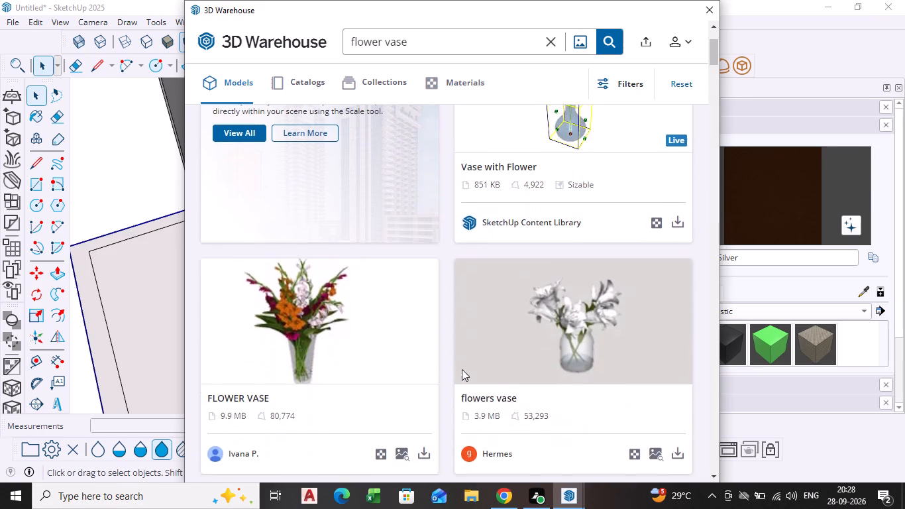
scroll(462, 369, "down", 8)
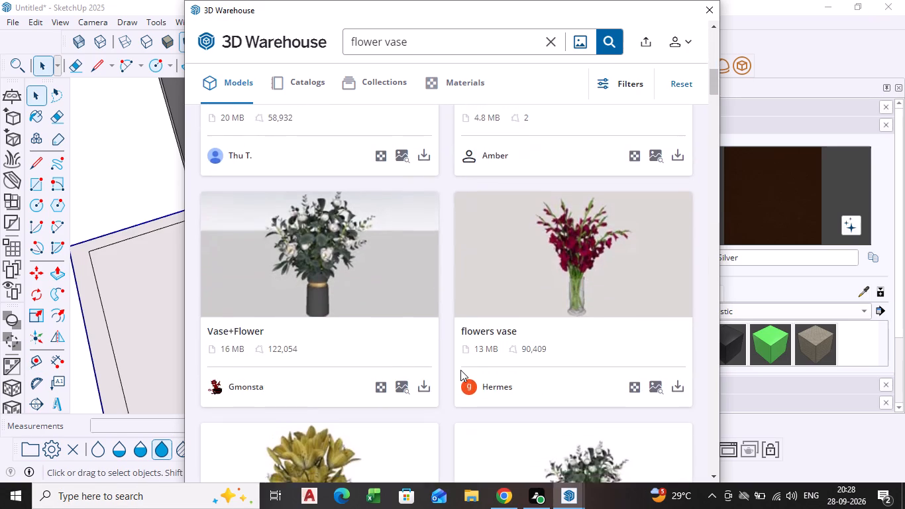
scroll(460, 370, "down", 6)
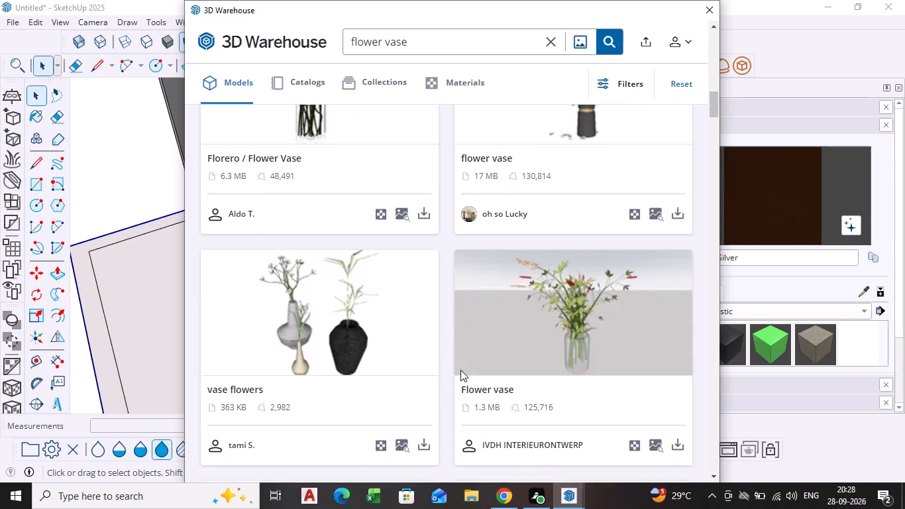
scroll(460, 370, "down", 3)
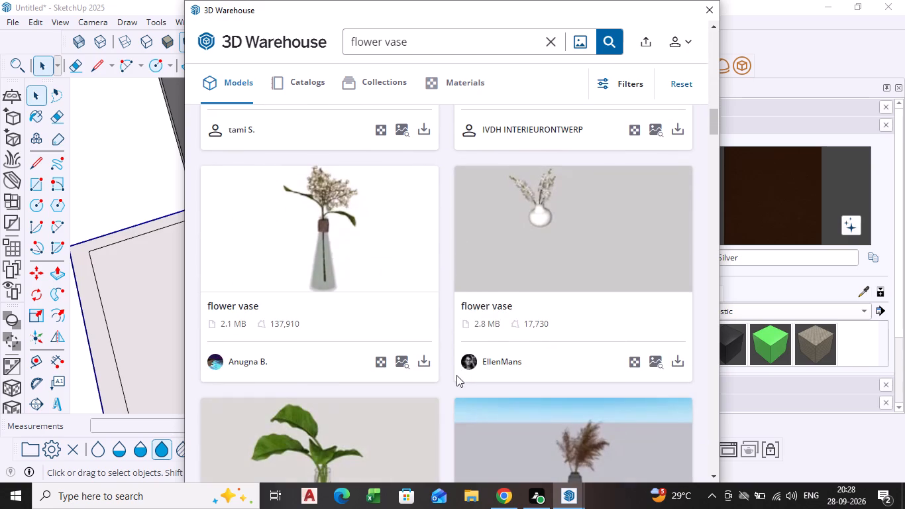
scroll(443, 376, "down", 3)
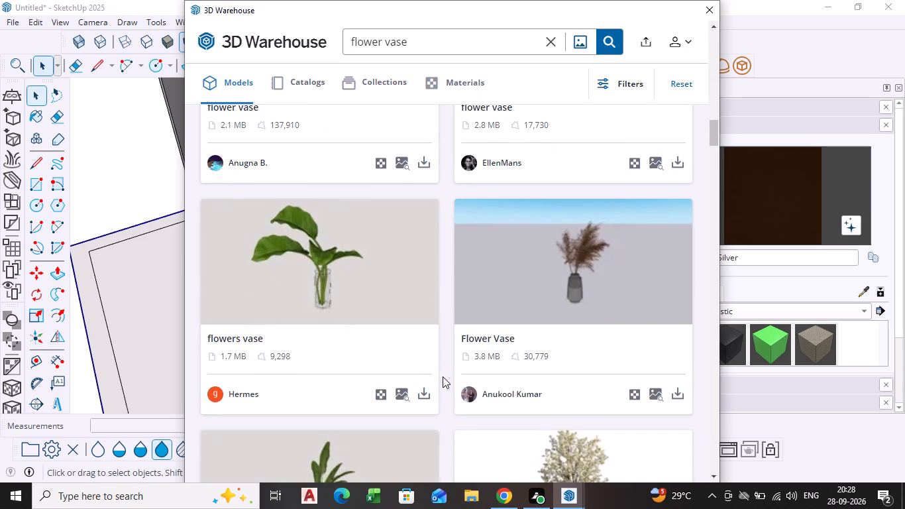
scroll(442, 376, "down", 2)
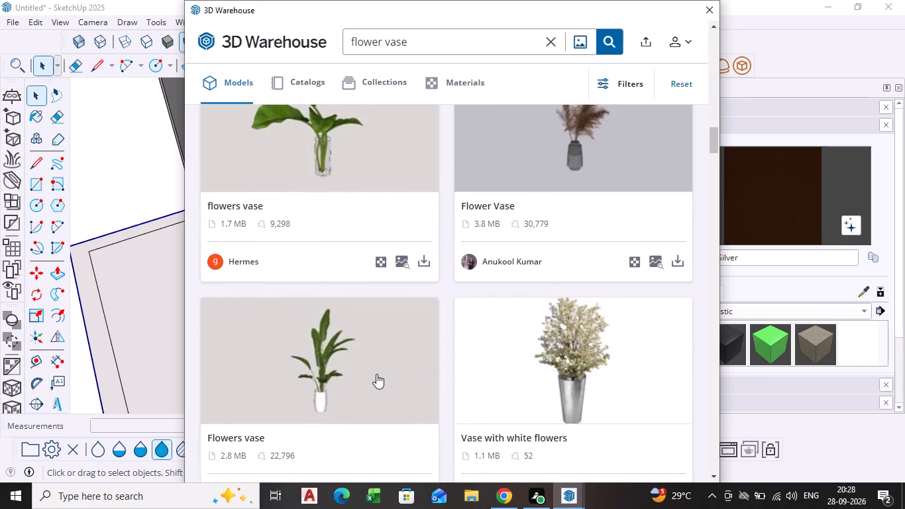
scroll(376, 374, "down", 3)
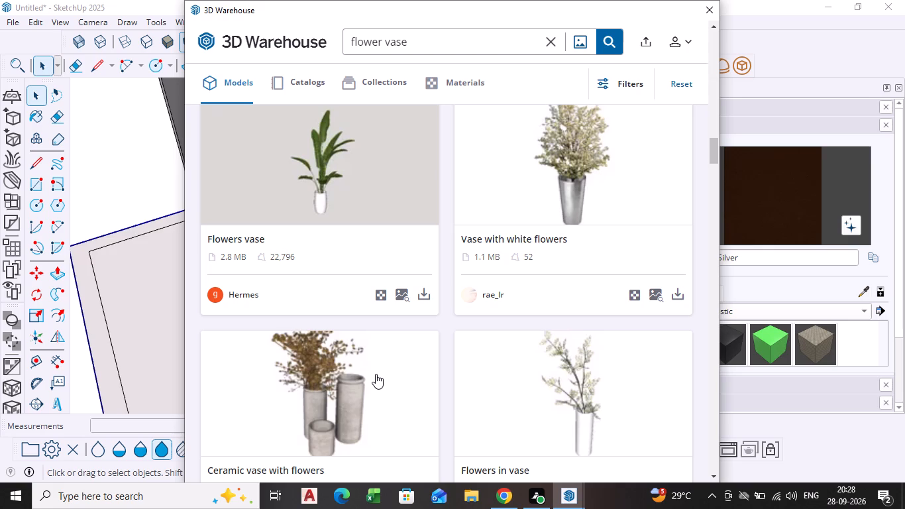
scroll(380, 363, "down", 3)
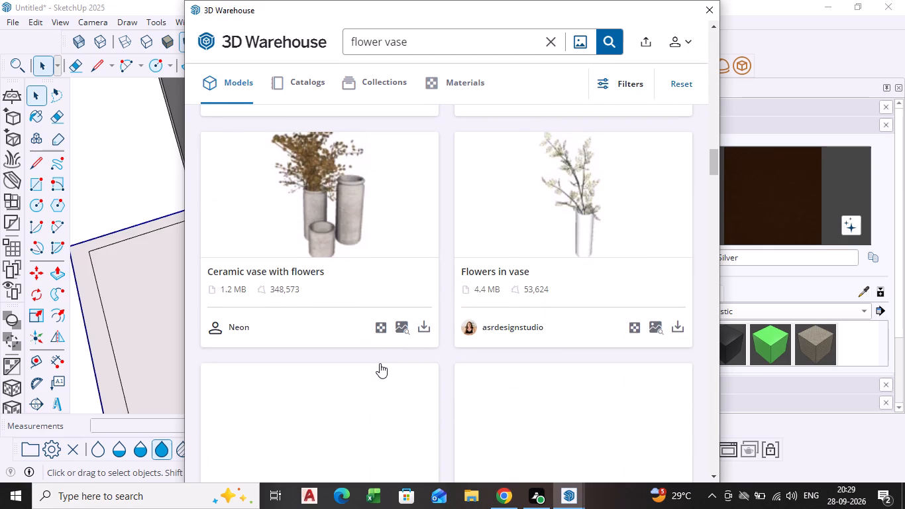
scroll(380, 363, "down", 3)
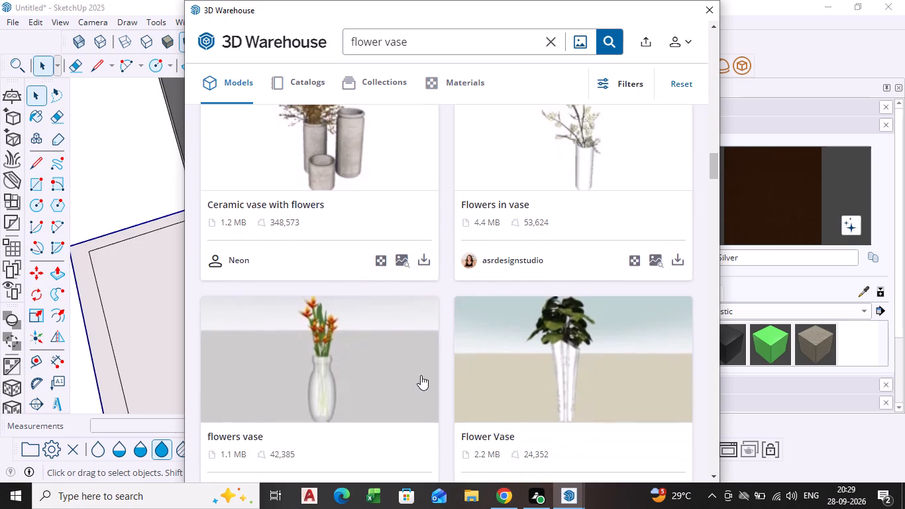
scroll(421, 375, "down", 5)
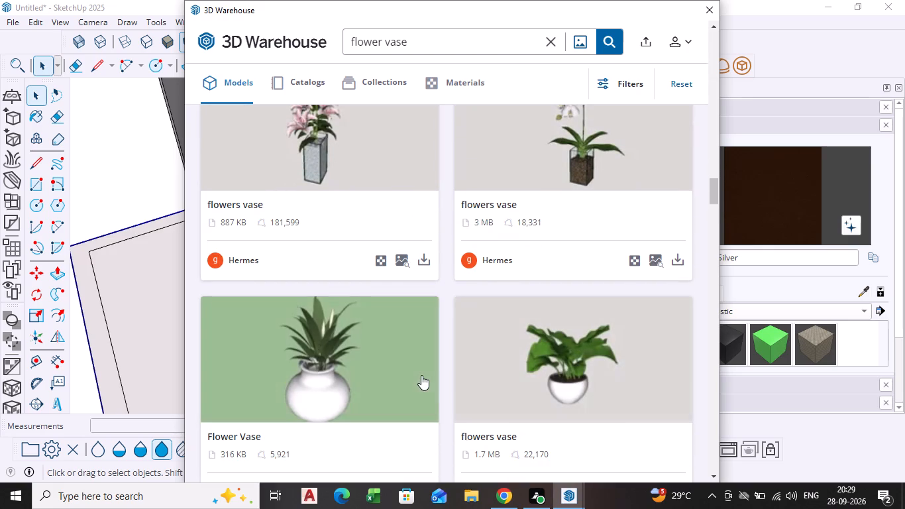
scroll(421, 375, "down", 5)
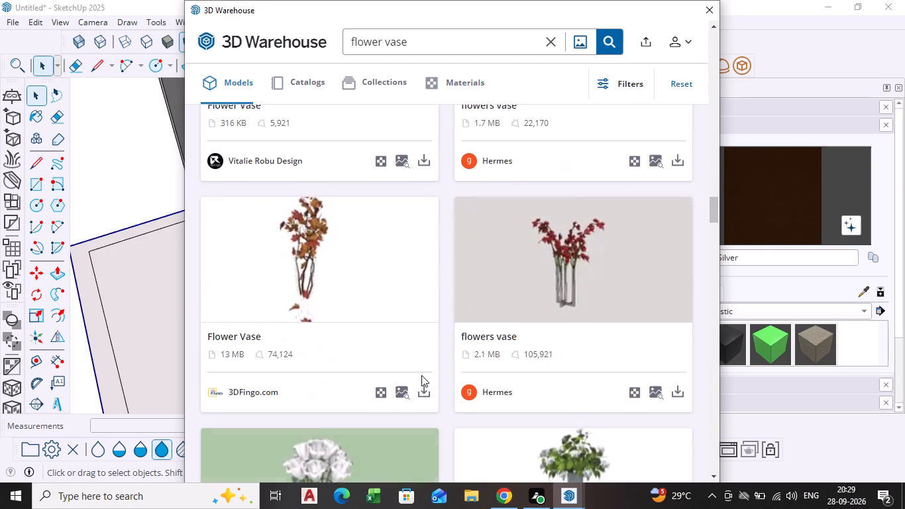
scroll(421, 375, "down", 3)
scroll(372, 331, "down", 3)
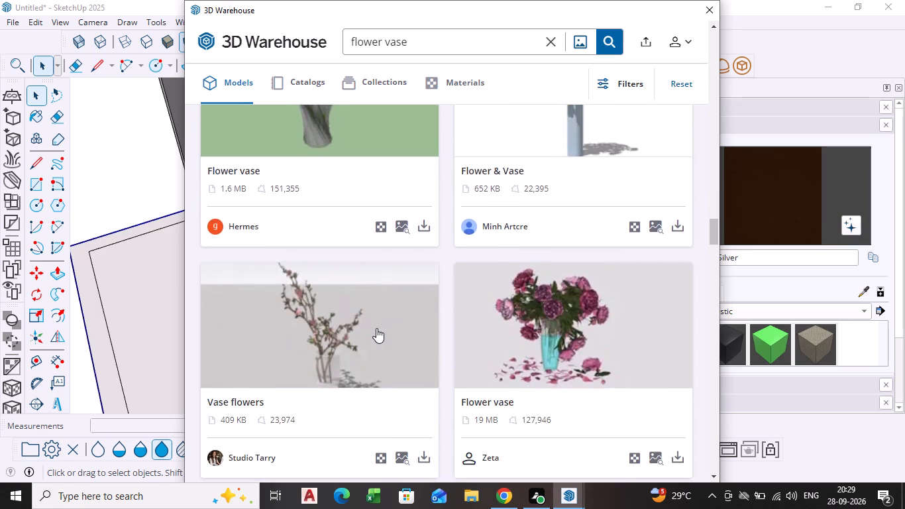
scroll(377, 328, "down", 7)
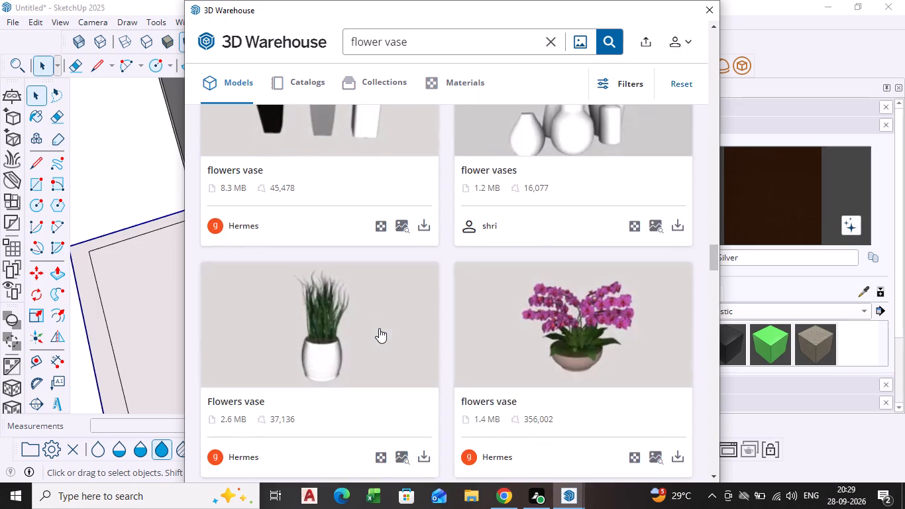
scroll(379, 328, "up", 3)
scroll(379, 329, "down", 5)
scroll(377, 342, "up", 4)
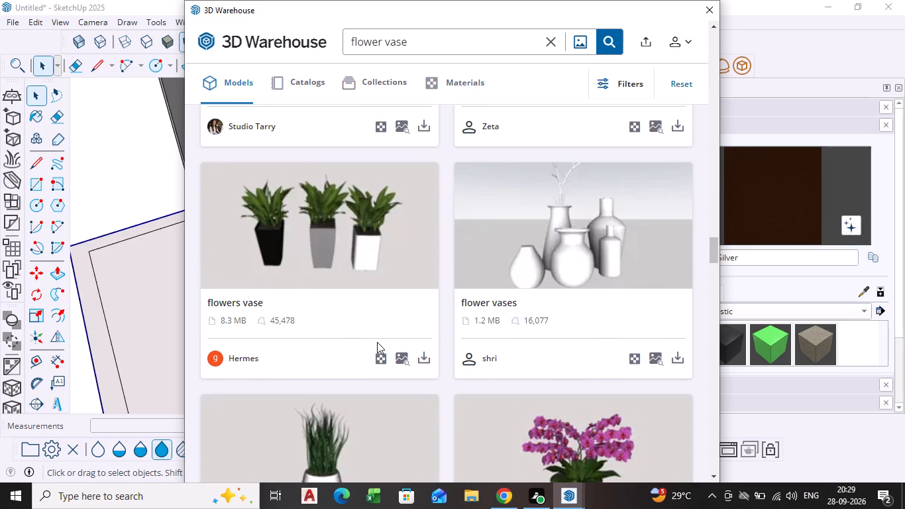
scroll(372, 336, "down", 3)
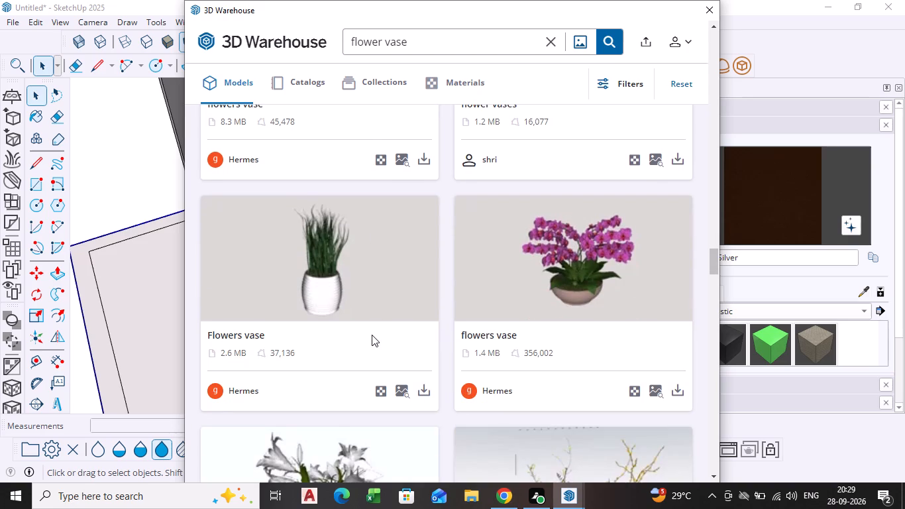
scroll(372, 335, "down", 7)
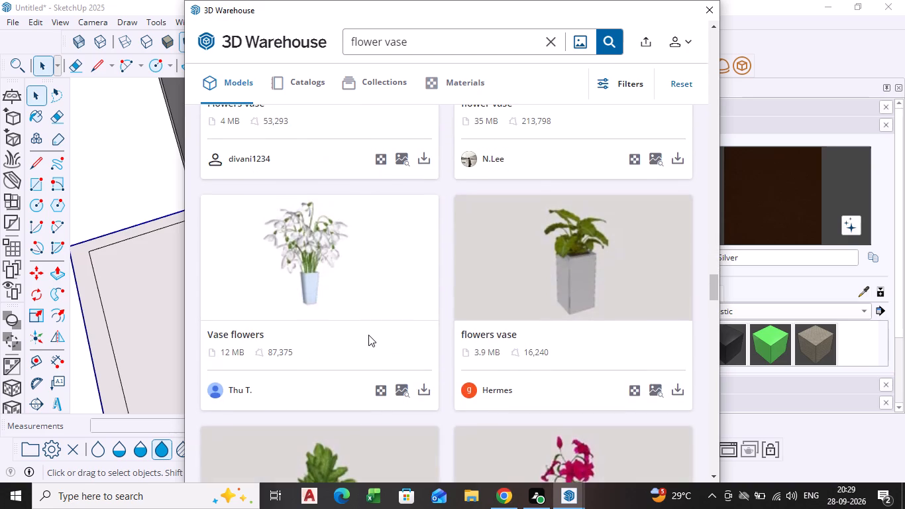
scroll(368, 335, "down", 6)
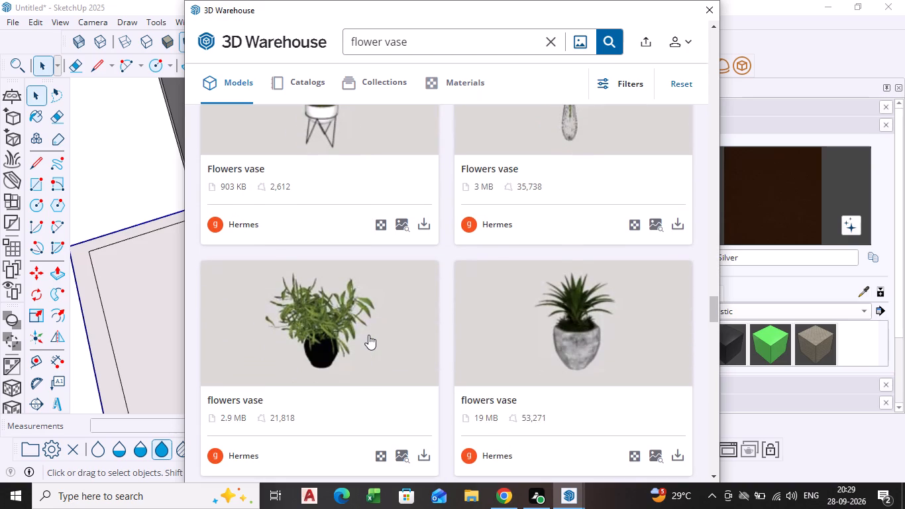
scroll(489, 345, "down", 4)
scroll(469, 346, "up", 4)
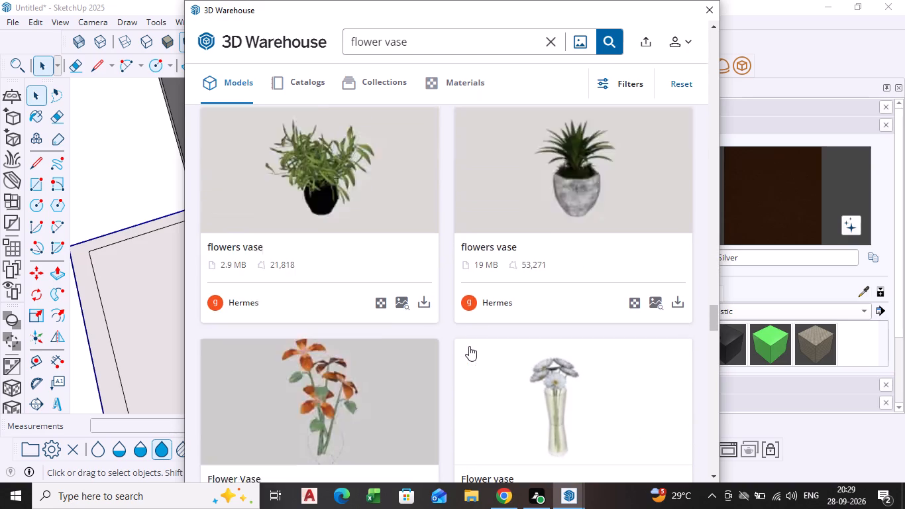
scroll(469, 346, "down", 6)
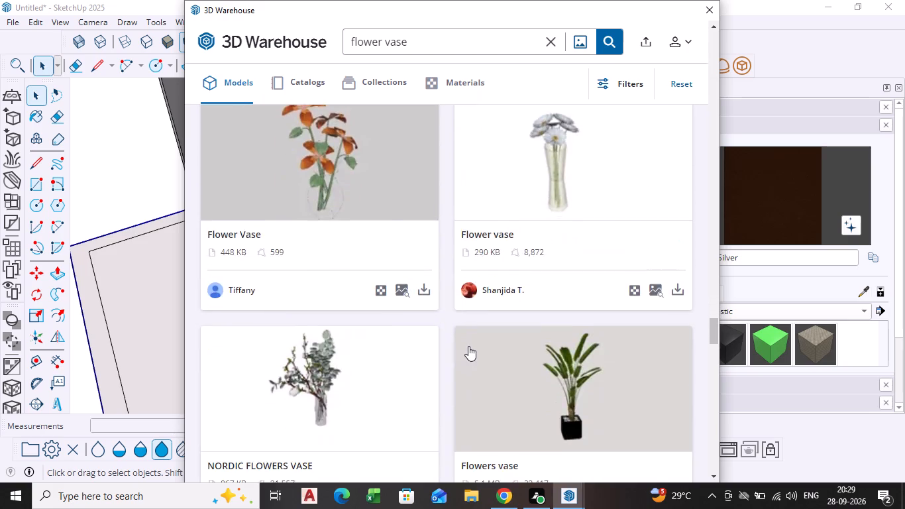
scroll(468, 346, "down", 7)
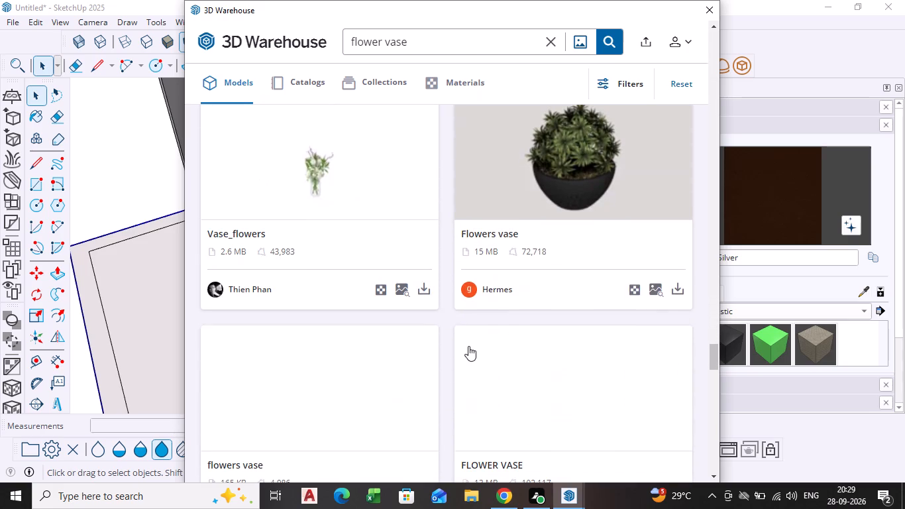
scroll(468, 346, "up", 3)
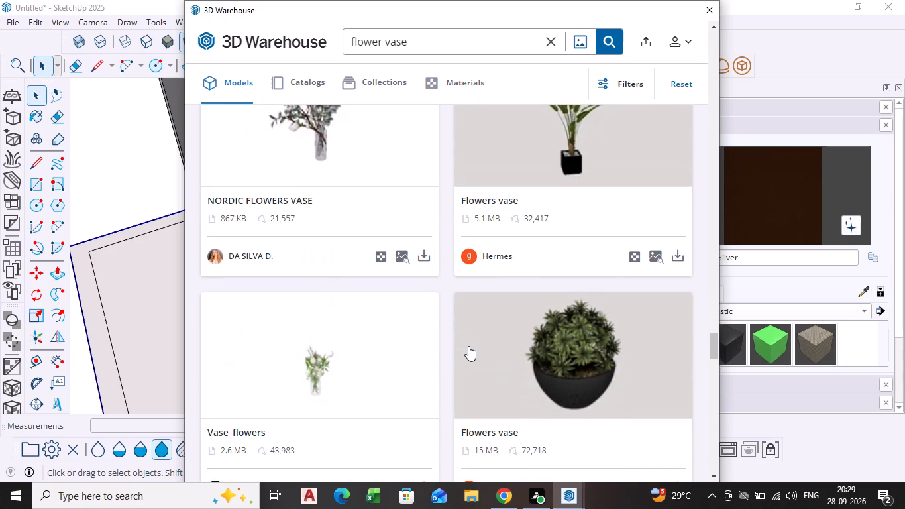
scroll(543, 313, "up", 2)
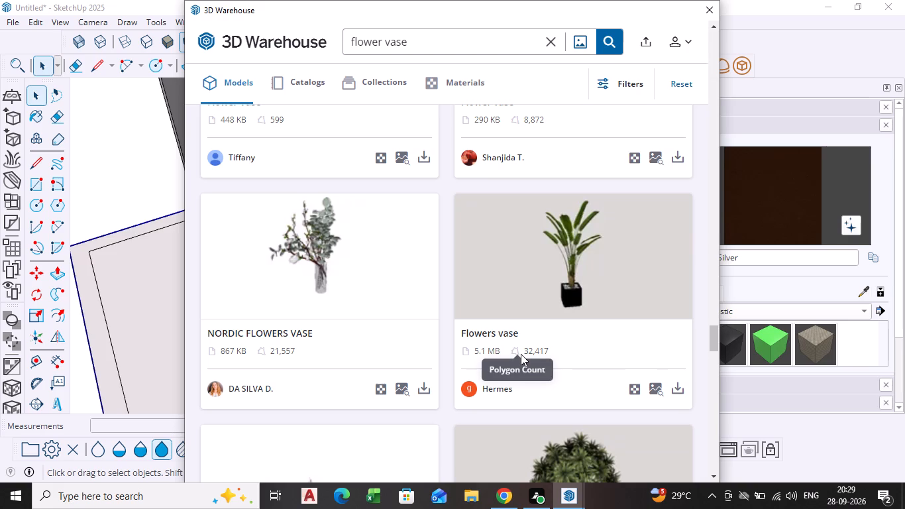
scroll(471, 355, "down", 7)
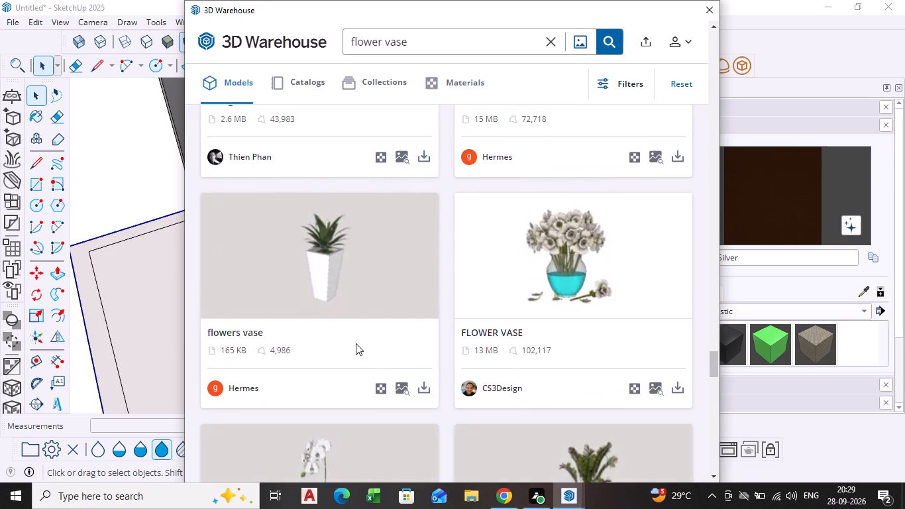
scroll(345, 338, "down", 3)
Open the "flowers vase" model of a leafy palm in a square cream planter and load it directly into the bedroom model.
left_click(574, 321)
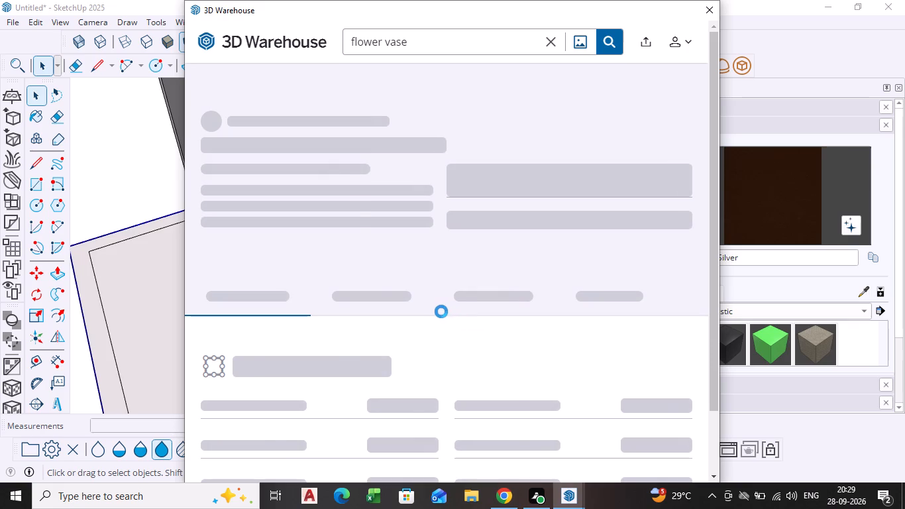
scroll(432, 308, "down", 3)
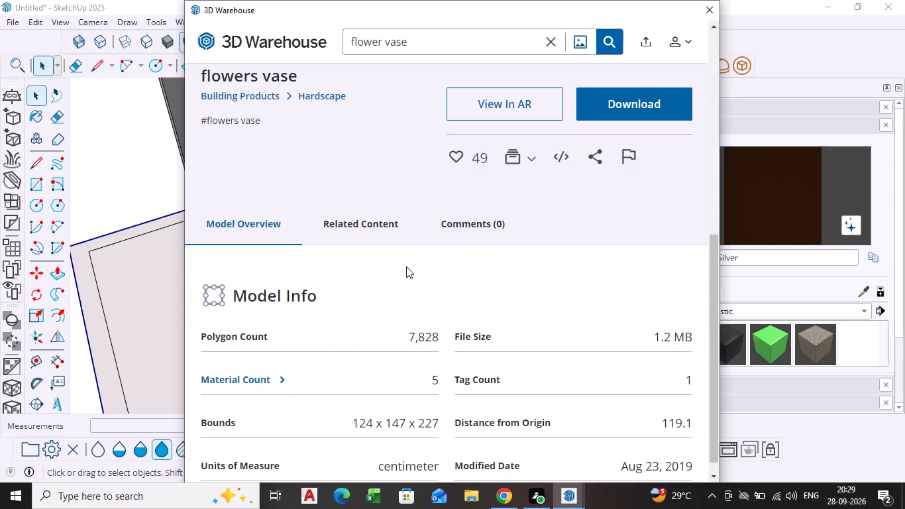
scroll(472, 224, "up", 7)
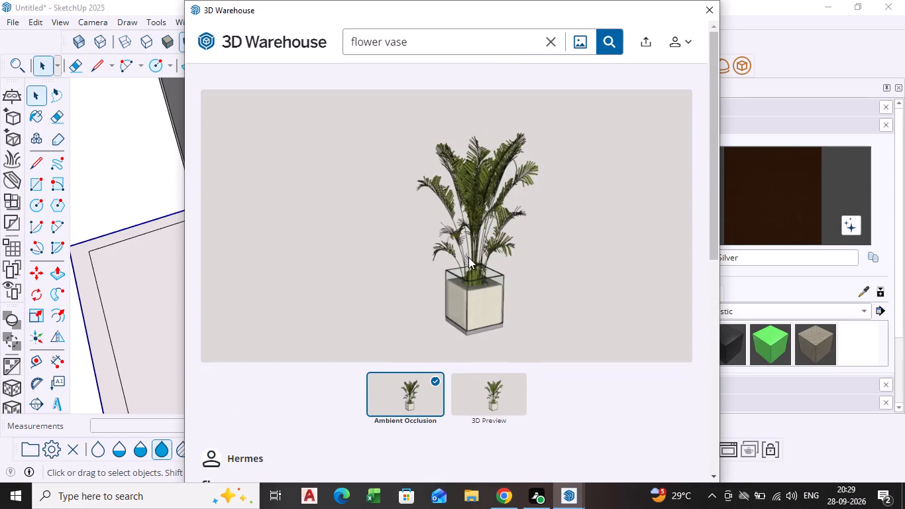
scroll(468, 257, "down", 3)
left_click(611, 314)
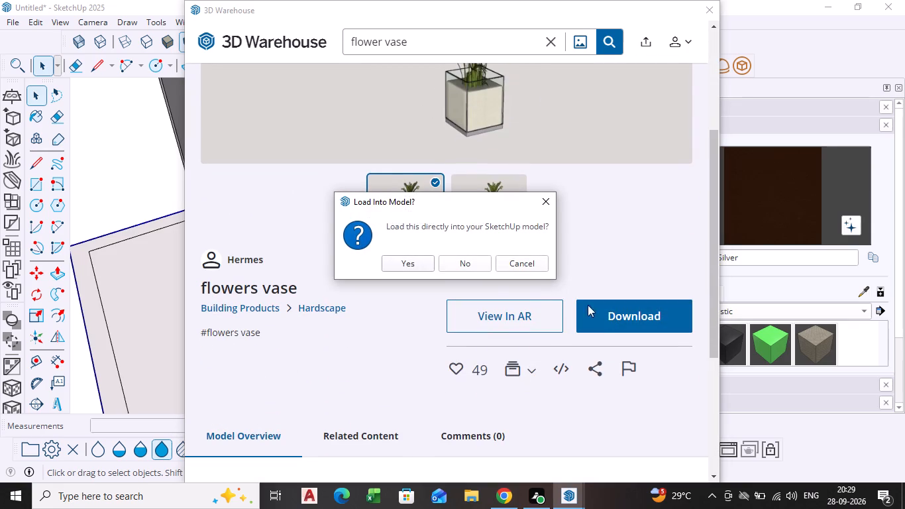
left_click(411, 263)
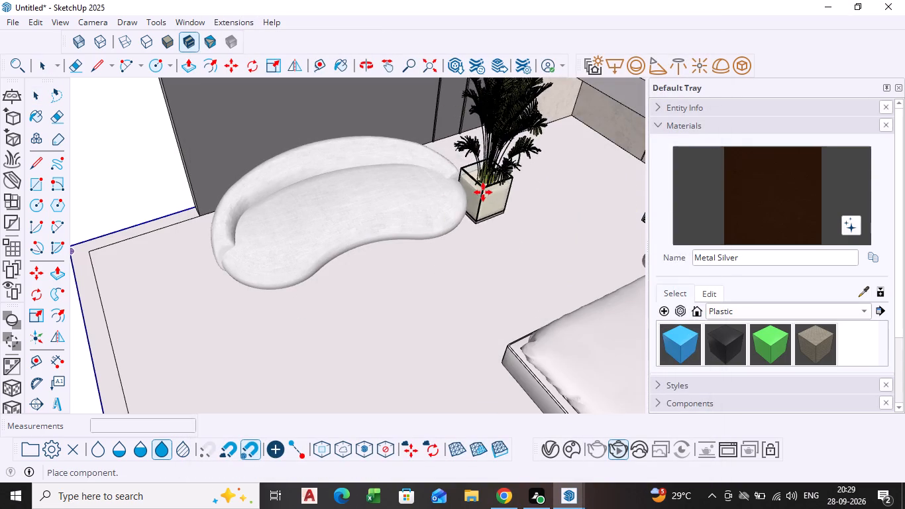
Place the potted palm on the floor at the sofa's far end, close to the dark side wall.
middle_click_drag(482, 180, 457, 208)
scroll(481, 180, "down", 1)
scroll(469, 207, "up", 7)
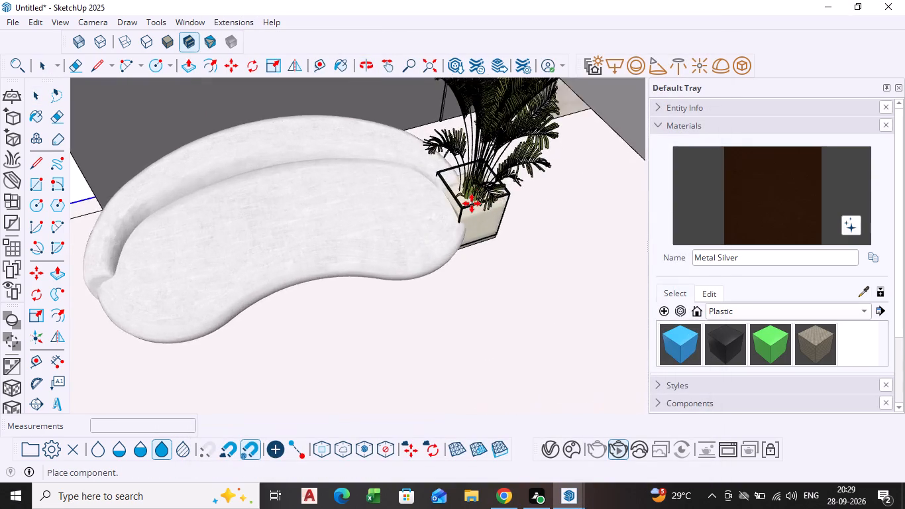
scroll(472, 203, "up", 4)
middle_click_drag(498, 148, 481, 184)
scroll(498, 148, "down", 1)
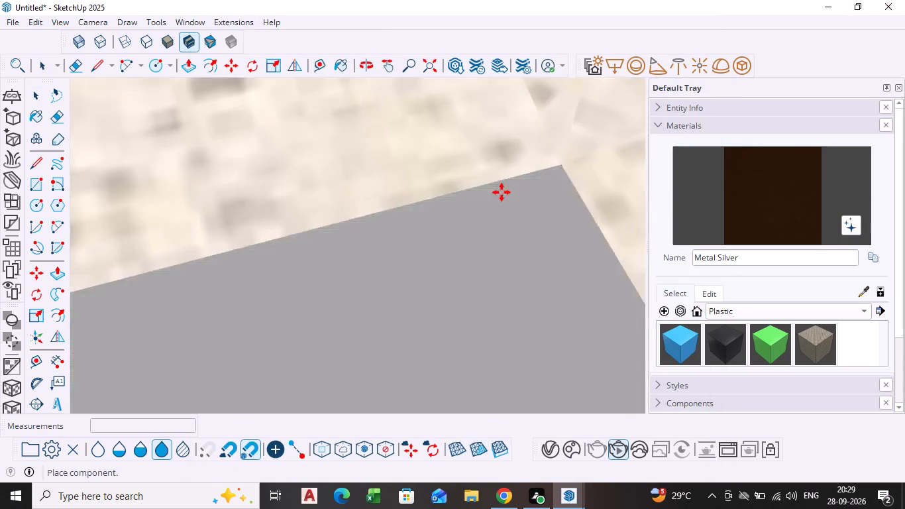
scroll(502, 192, "down", 5)
left_click(428, 62)
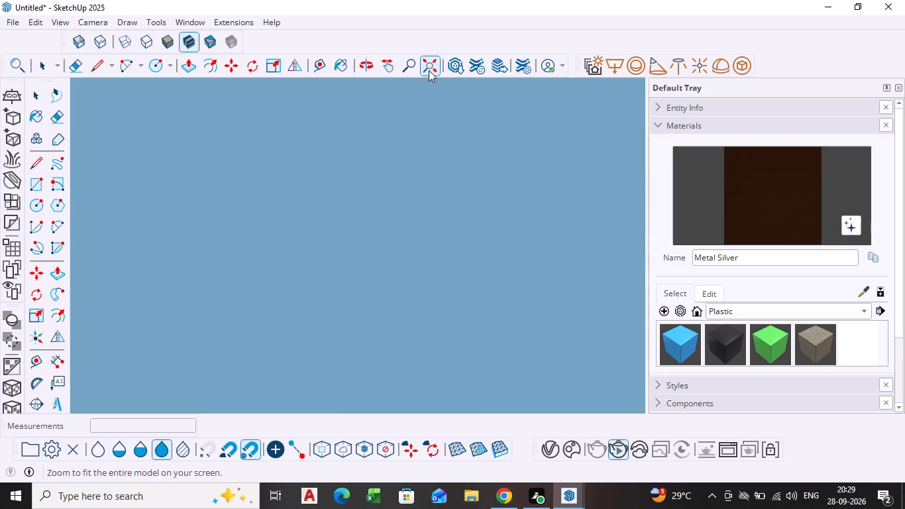
middle_click_drag(293, 256, 373, 241)
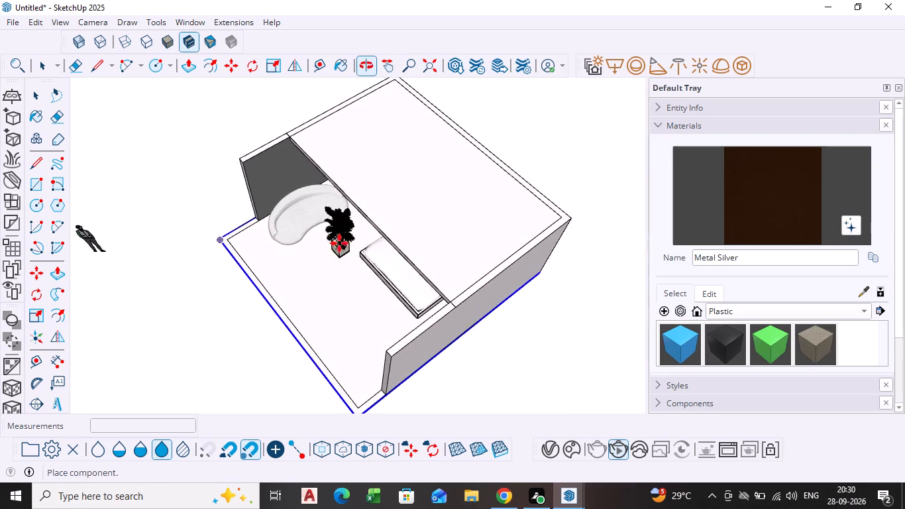
scroll(339, 242, "up", 16)
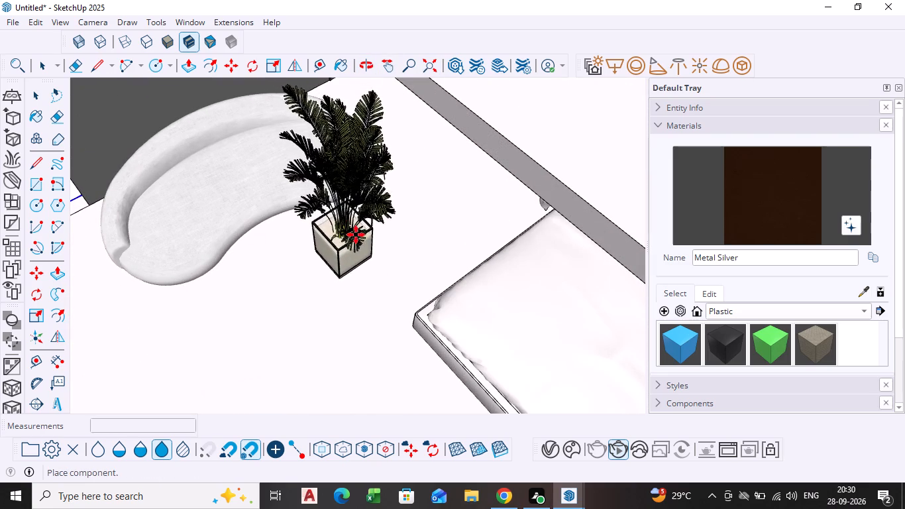
middle_click_drag(376, 251, 365, 271, "shift")
scroll(368, 247, "up", 3)
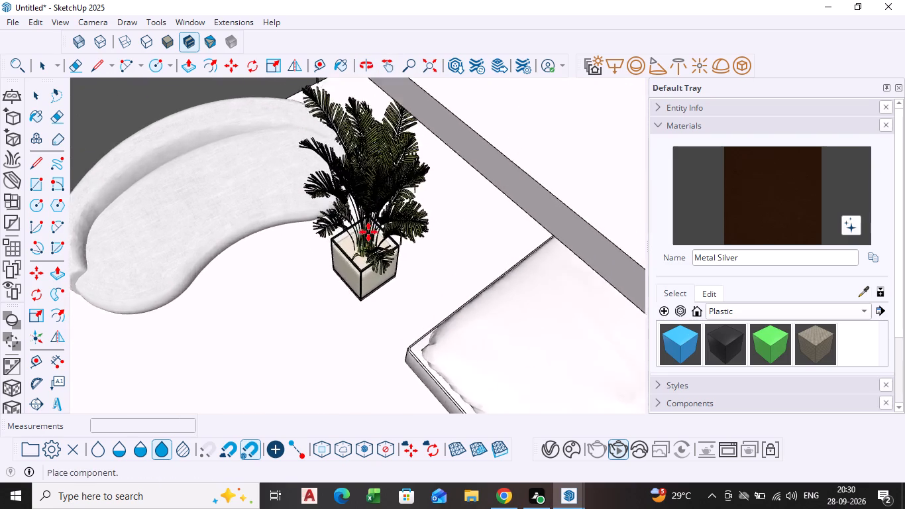
scroll(368, 232, "up", 7)
scroll(404, 174, "down", 6)
middle_click_drag(405, 152, 388, 182, "shift")
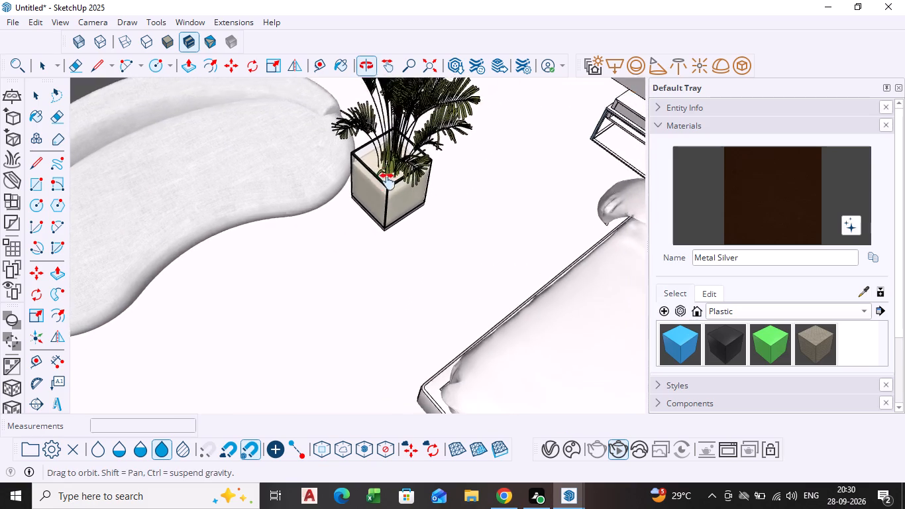
middle_click_drag(388, 182, 371, 198, "shift")
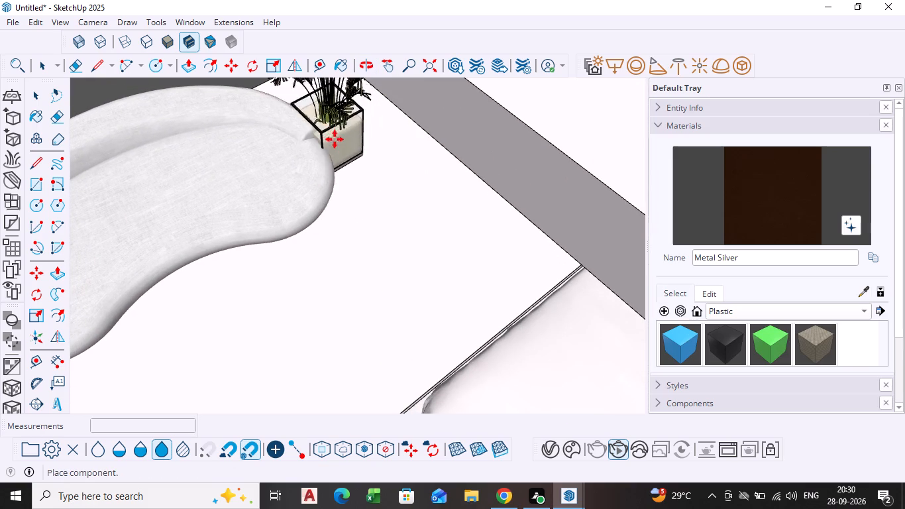
scroll(335, 142, "down", 7)
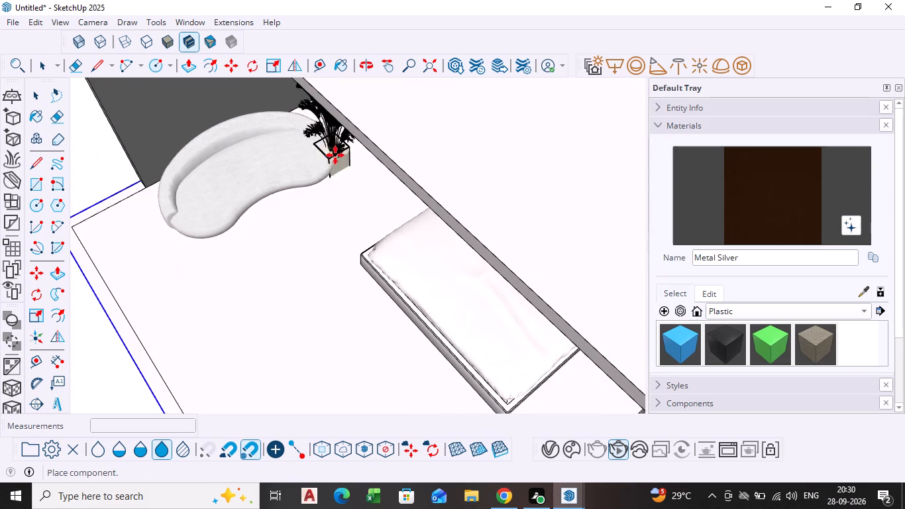
middle_click_drag(333, 158, 317, 196, "shift")
scroll(318, 185, "down", 1, "shift")
middle_click_drag(298, 264, 374, 188)
scroll(301, 253, "up", 4)
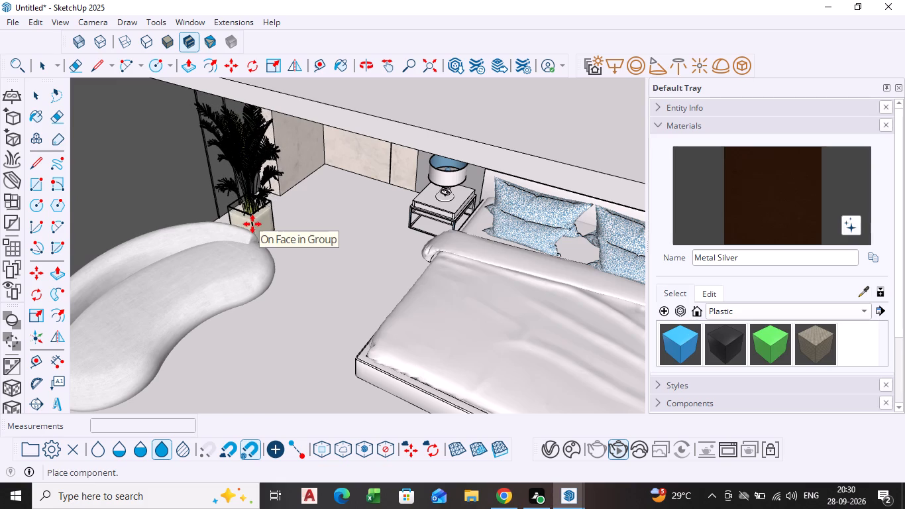
left_click(252, 224)
key("space")
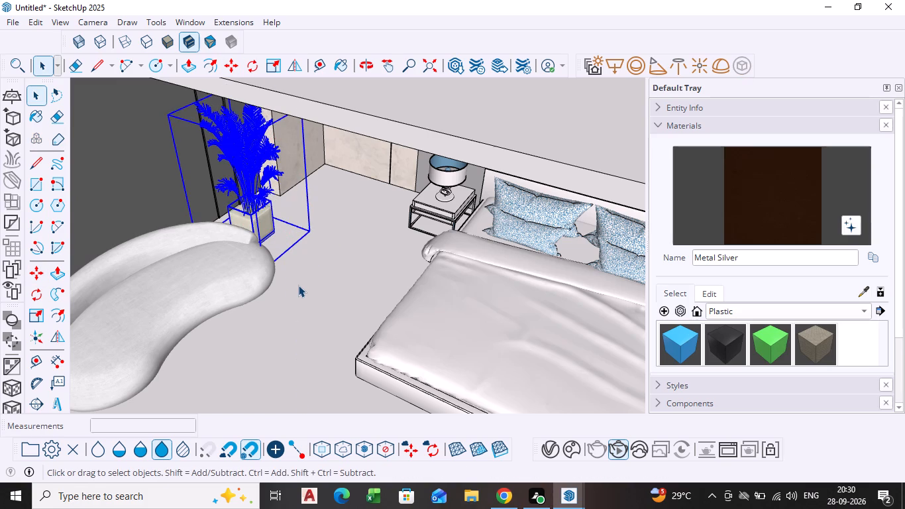
key("space")
left_click(273, 337)
Examine the furnished bedroom from the open front, checking the sofa, palm, bed and stepped ceiling together.
scroll(274, 347, "down", 1)
middle_click_drag(274, 347, 337, 252)
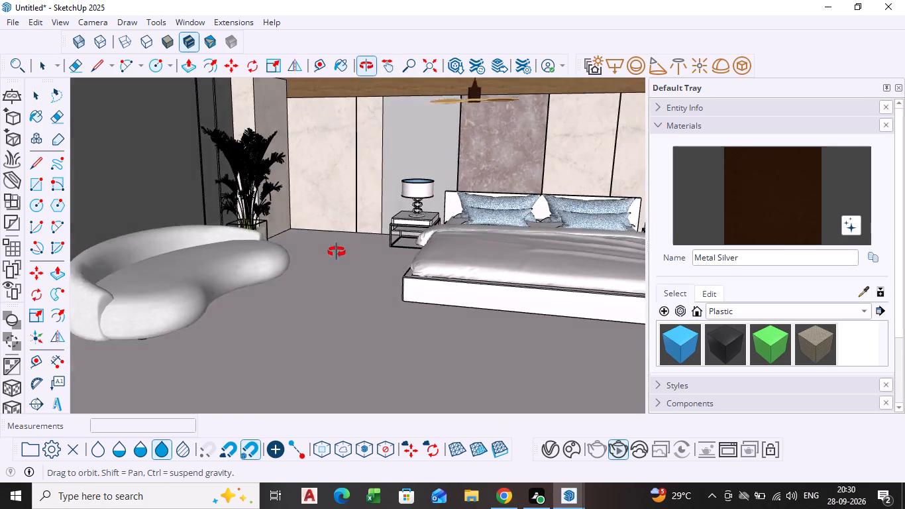
middle_click_drag(337, 252, 350, 261)
scroll(367, 308, "down", 3)
scroll(516, 367, "down", 1)
middle_click(516, 367)
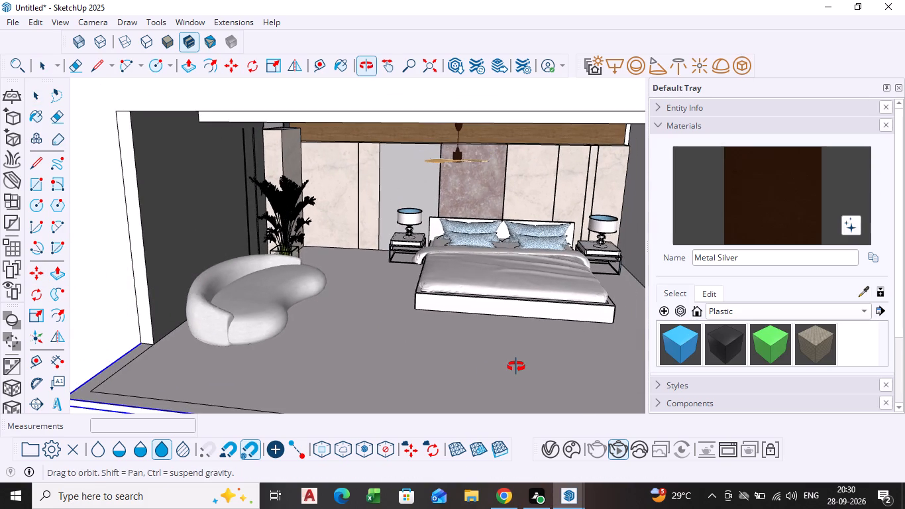
scroll(530, 323, "down", 1)
middle_click_drag(530, 323, 509, 282)
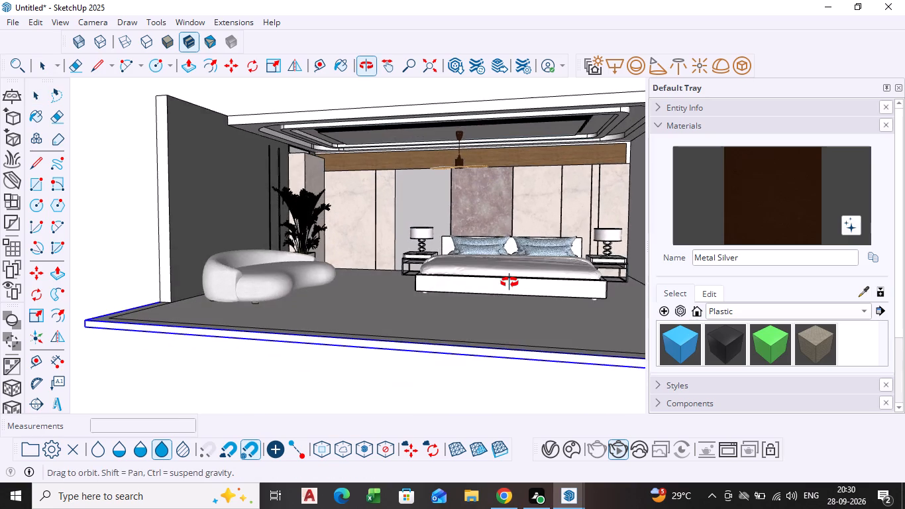
middle_click_drag(509, 282, 513, 284)
middle_click_drag(498, 325, 521, 341)
scroll(521, 341, "up", 1)
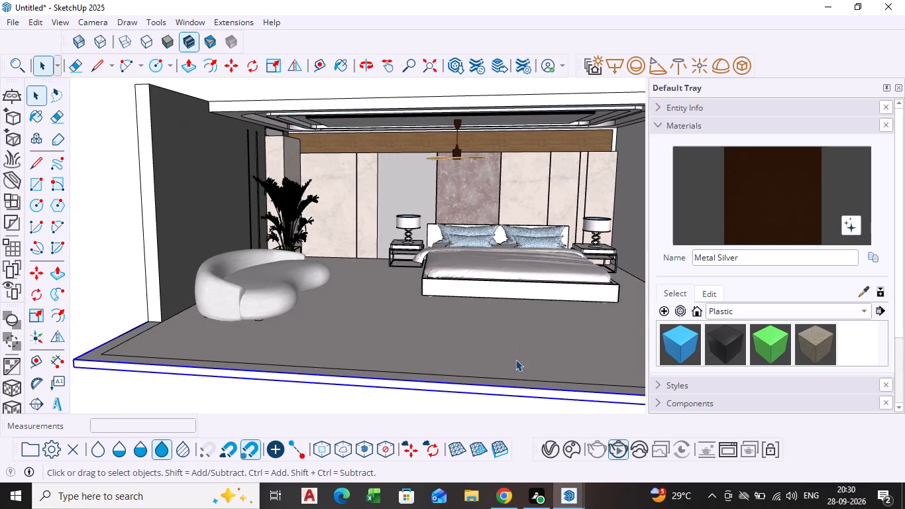
middle_click_drag(515, 362, 449, 359, "shift")
middle_click_drag(453, 361, 460, 376)
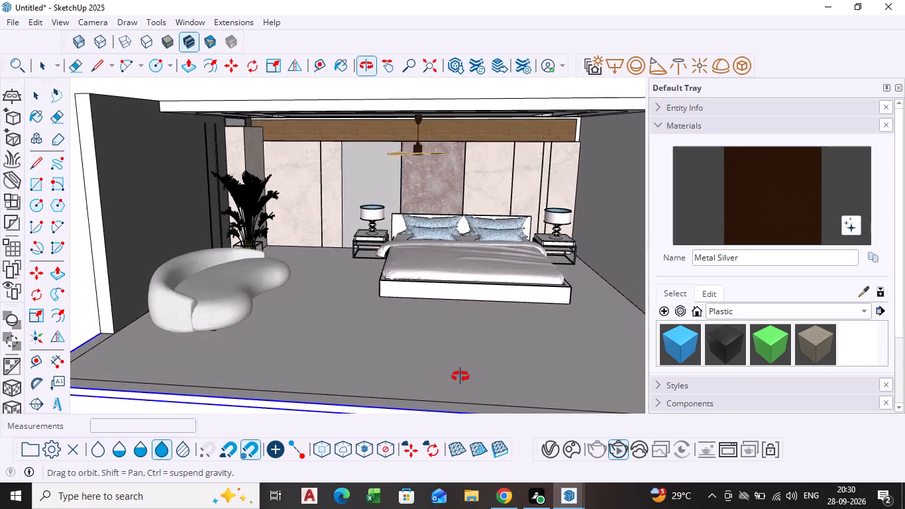
middle_click_drag(460, 376, 465, 344)
scroll(466, 325, "up", 2)
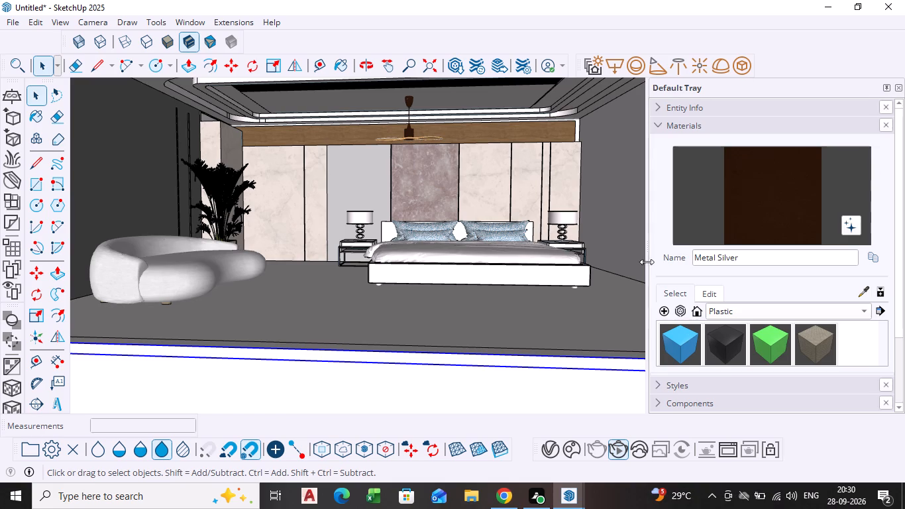
middle_click_drag(608, 313, 596, 359)
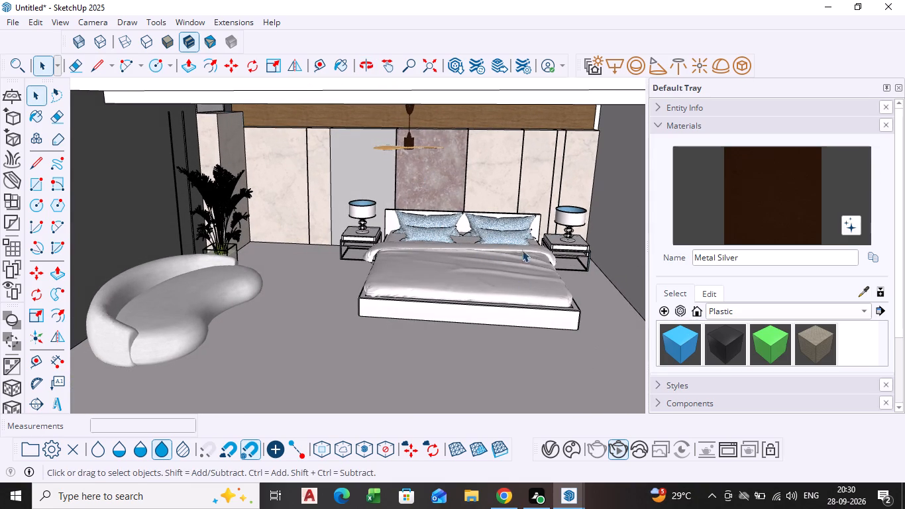
Open 3D Warehouse again and search its models for "pillow".
left_click(240, 25)
left_click(202, 25)
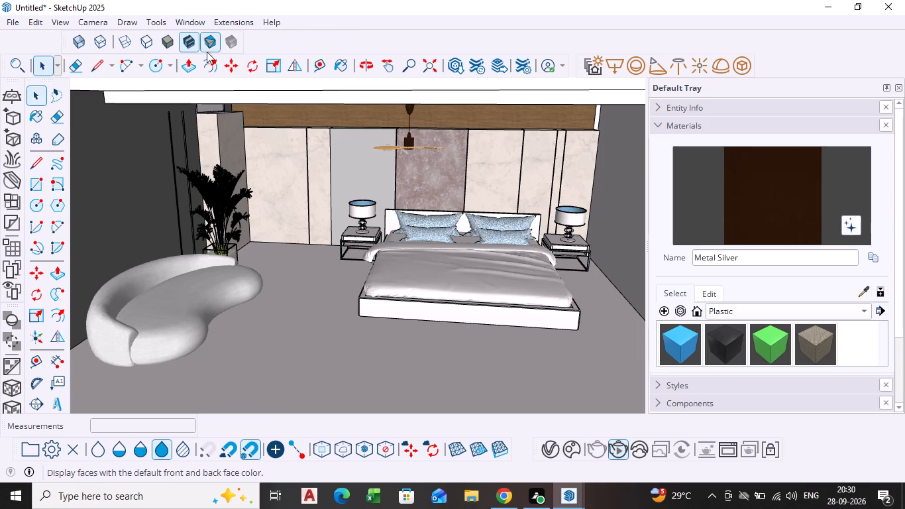
left_click(193, 18)
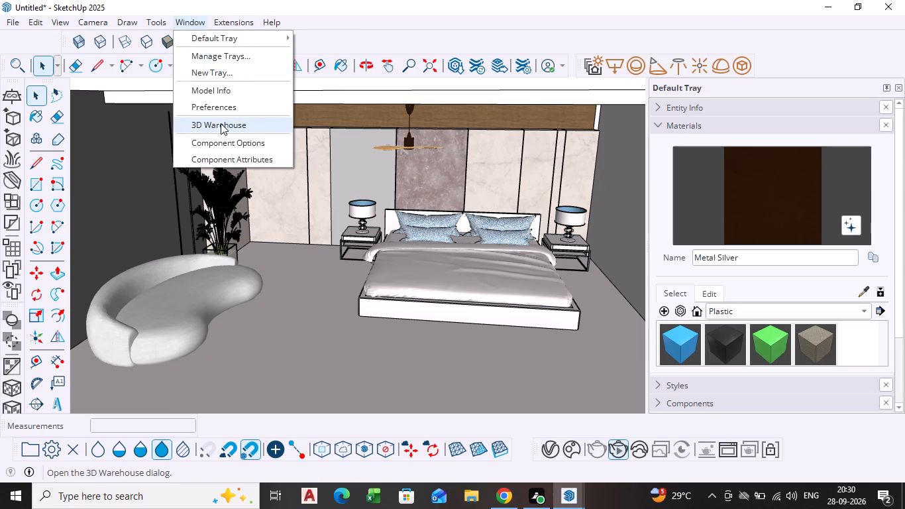
left_click(221, 123)
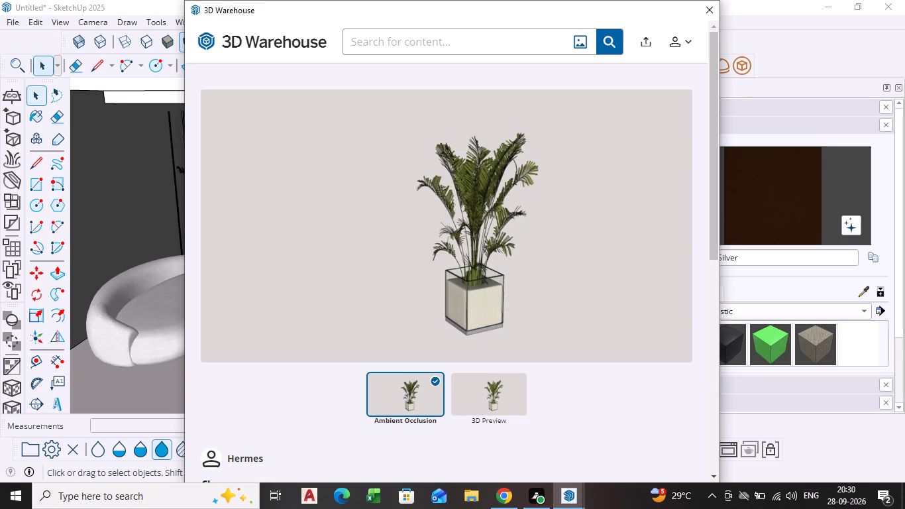
left_click(505, 36)
key("p")
key("i")
key("l")
key("l")
key("o")
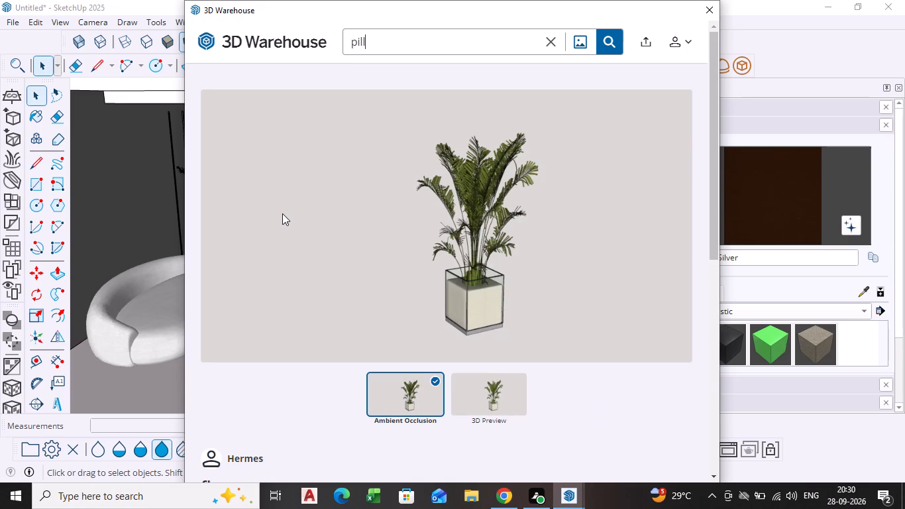
key("w")
key("Return")
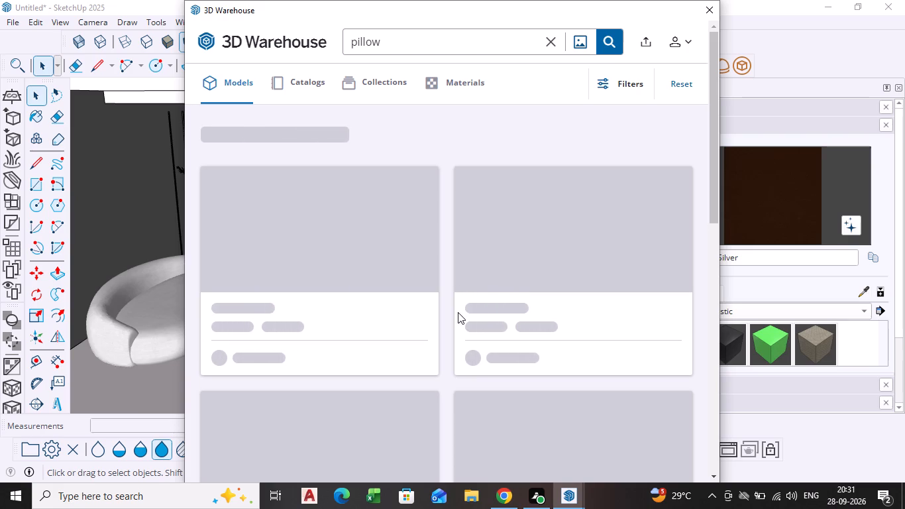
Look through the pillow results for a set of cushions that suits the bedroom furniture.
scroll(496, 312, "down", 2)
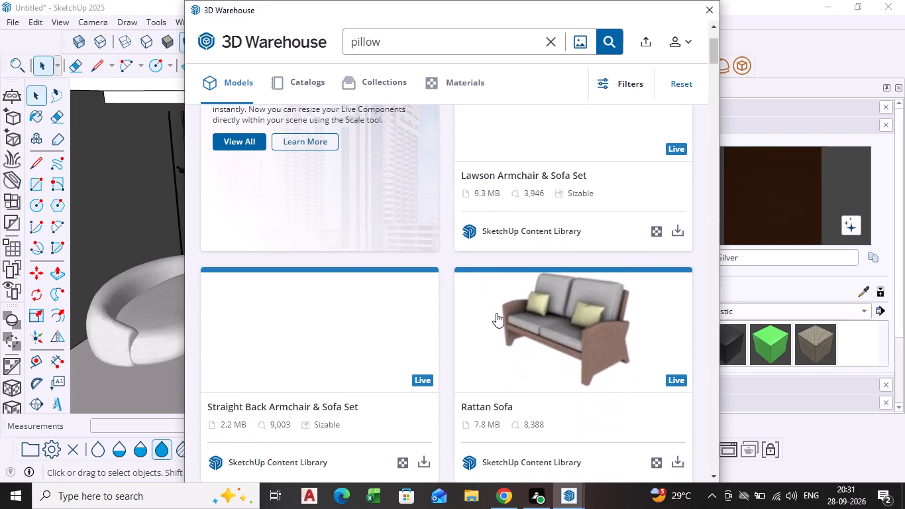
scroll(496, 316, "down", 5)
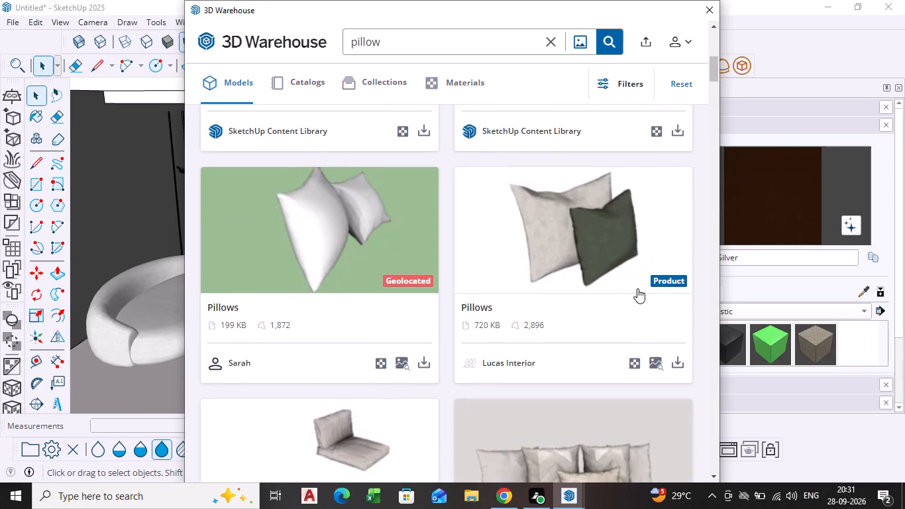
scroll(634, 287, "down", 3)
scroll(559, 295, "down", 5)
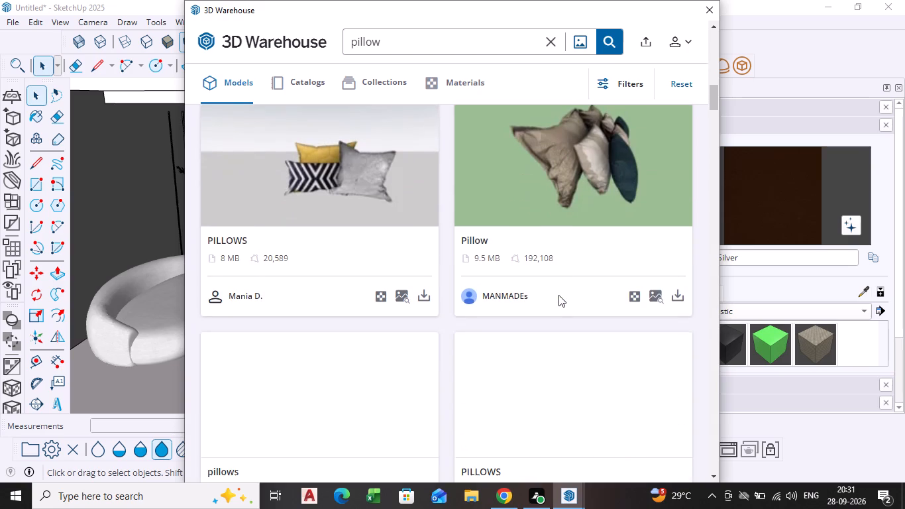
scroll(559, 295, "down", 6)
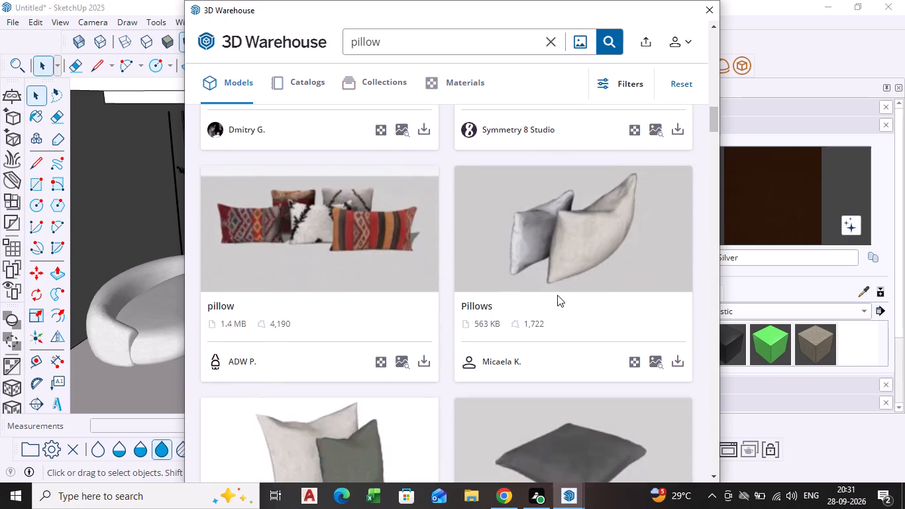
scroll(557, 294, "down", 3)
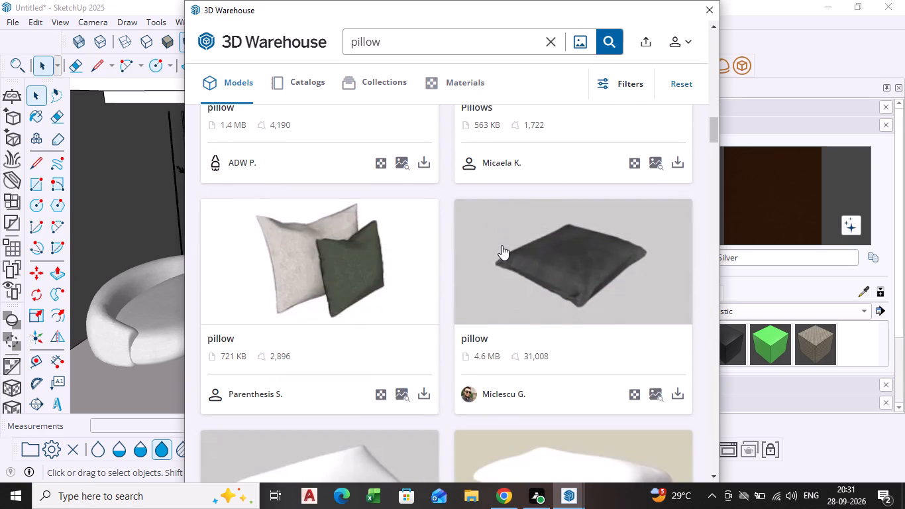
scroll(502, 247, "down", 3)
scroll(527, 285, "up", 6)
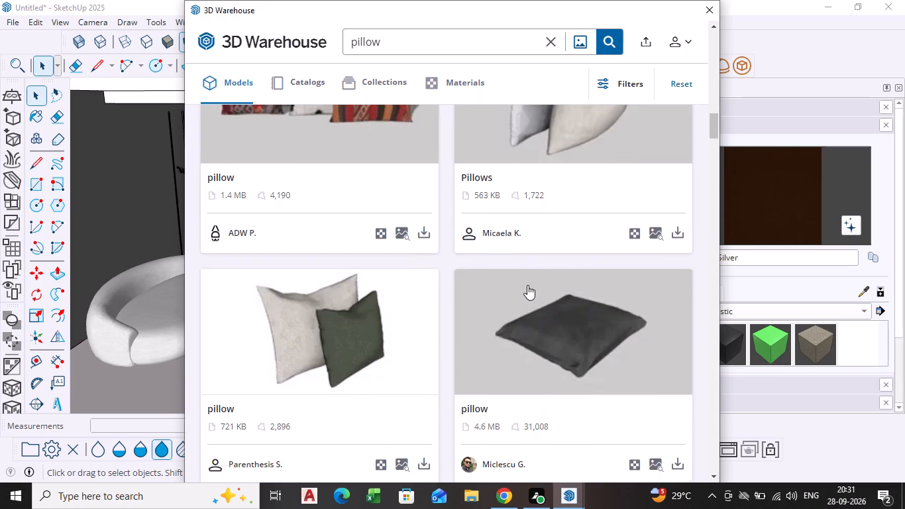
scroll(527, 285, "up", 6)
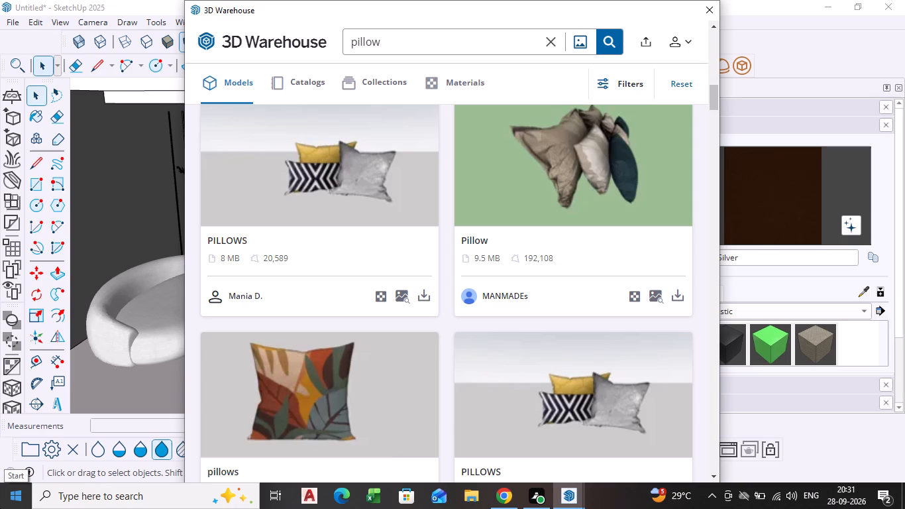
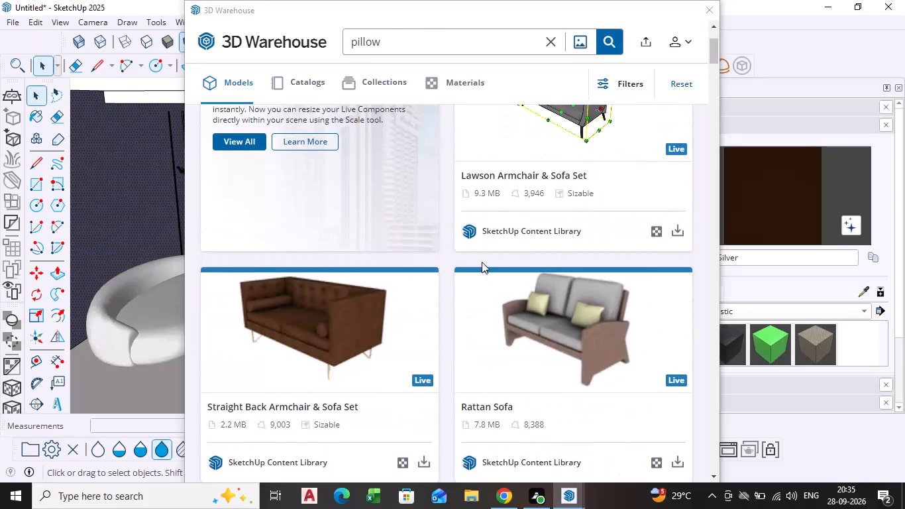
From the pillow results, load the 721 KB white-and-green pillow pair into the model and place it on the floor beside the bed's foot.
scroll(482, 262, "down", 5)
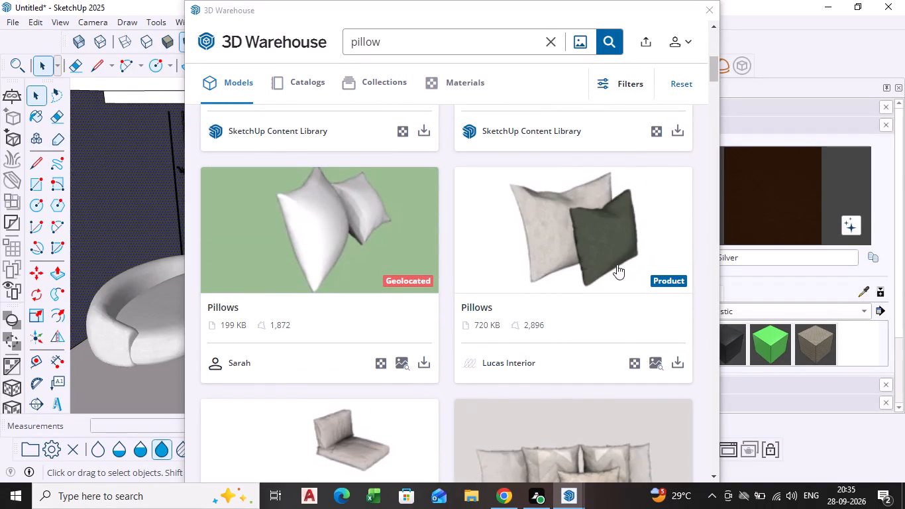
scroll(550, 265, "up", 3)
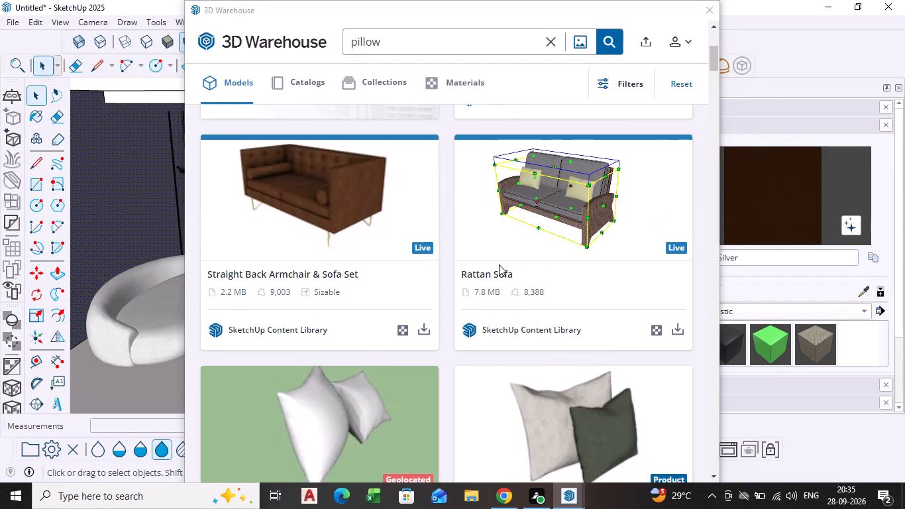
scroll(497, 264, "up", 4)
scroll(507, 261, "down", 15)
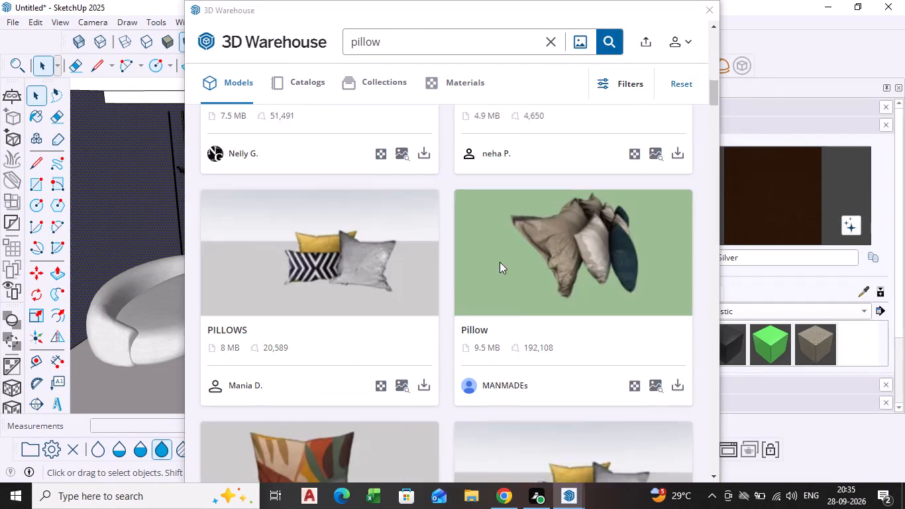
scroll(516, 281, "down", 6)
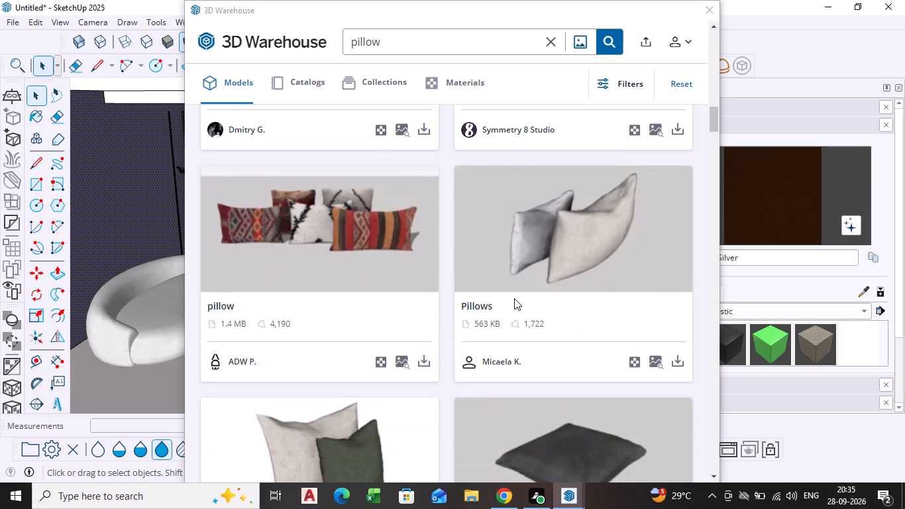
scroll(514, 296, "down", 2)
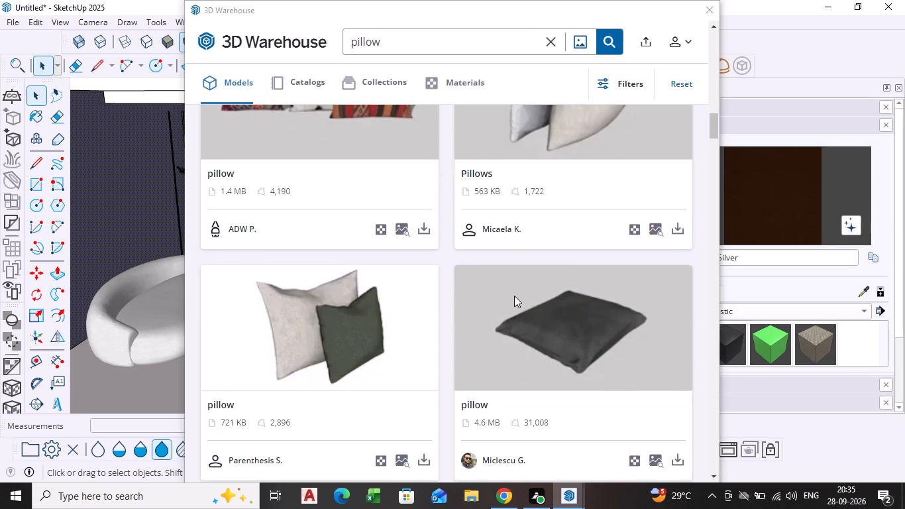
scroll(514, 296, "down", 1)
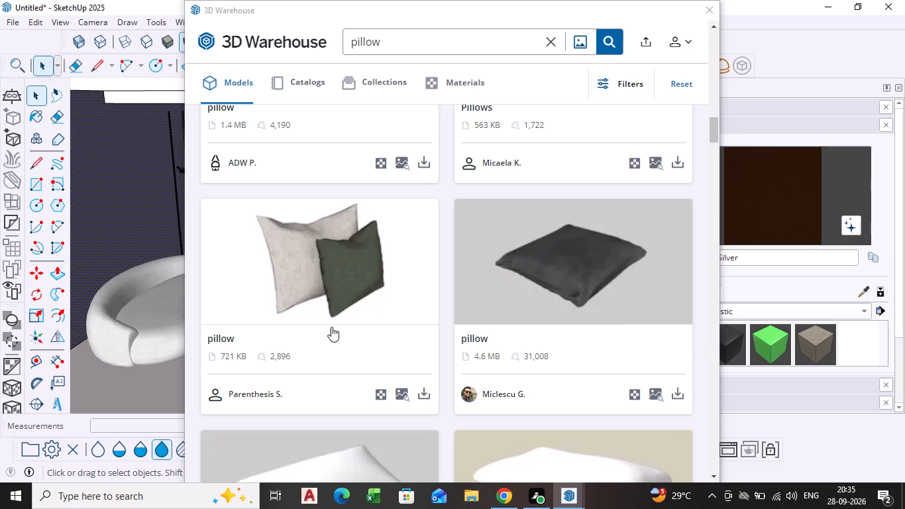
left_click(421, 391)
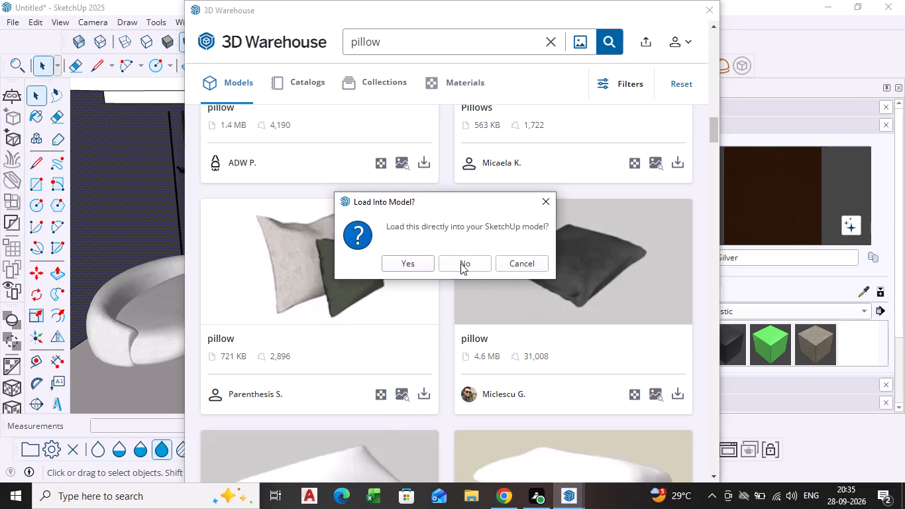
left_click(407, 260)
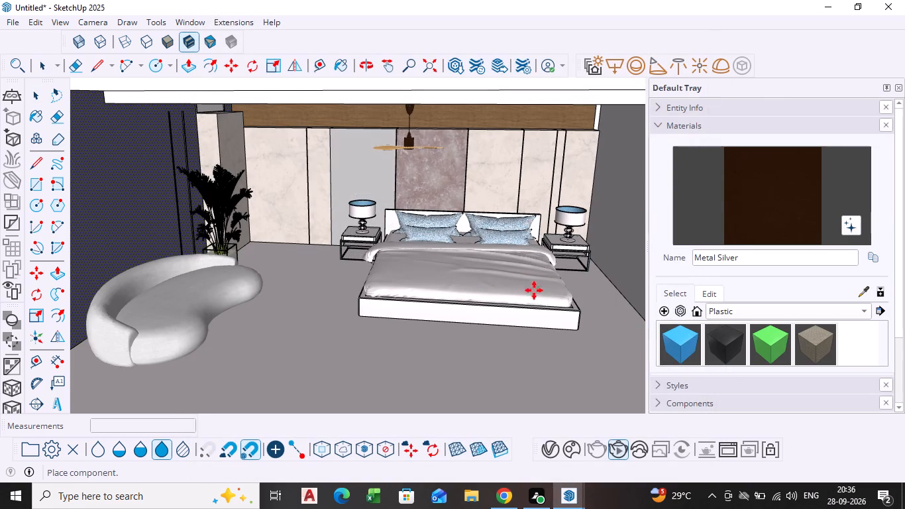
middle_click_drag(574, 340, 473, 315, "shift")
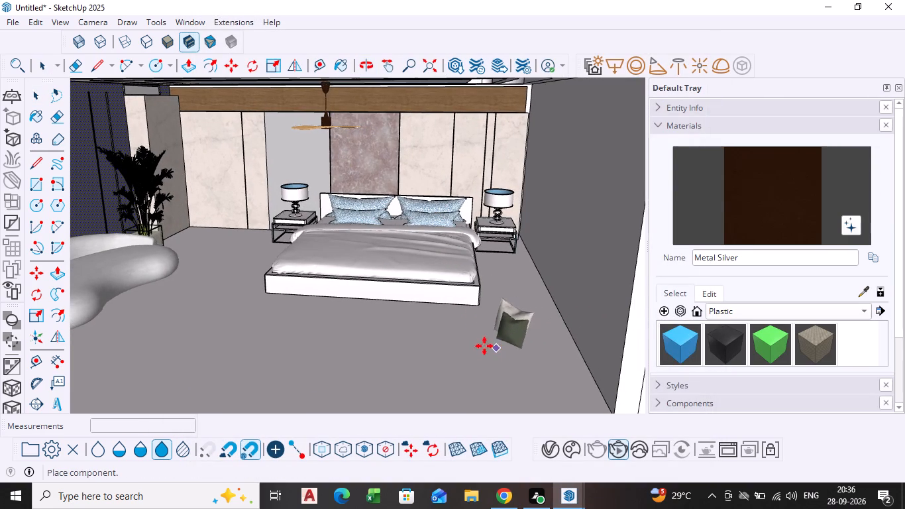
left_click(478, 344)
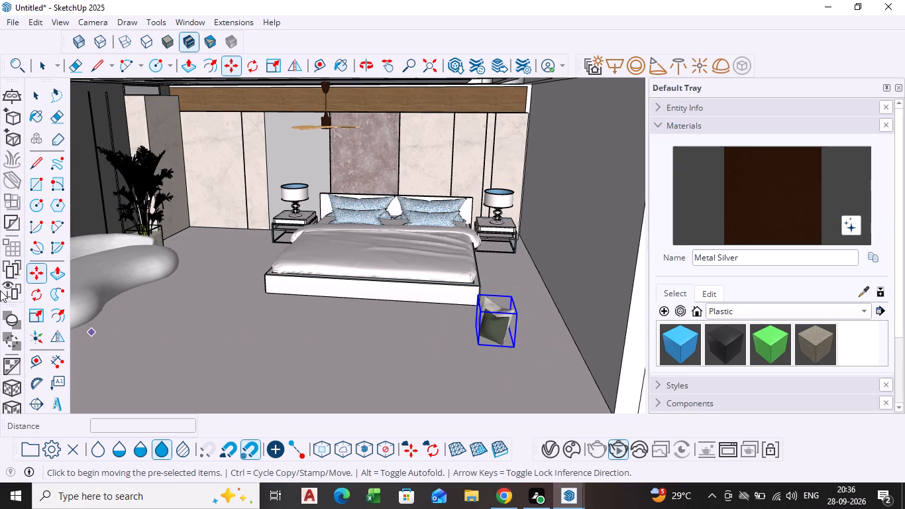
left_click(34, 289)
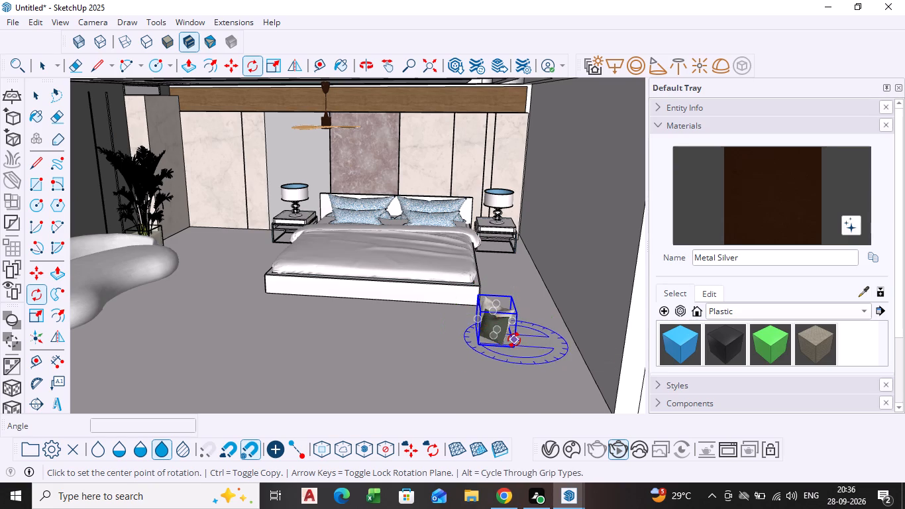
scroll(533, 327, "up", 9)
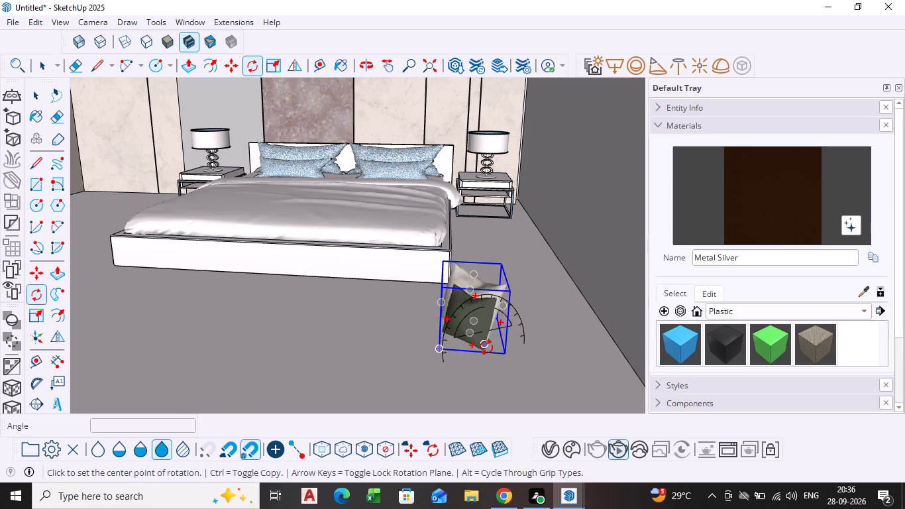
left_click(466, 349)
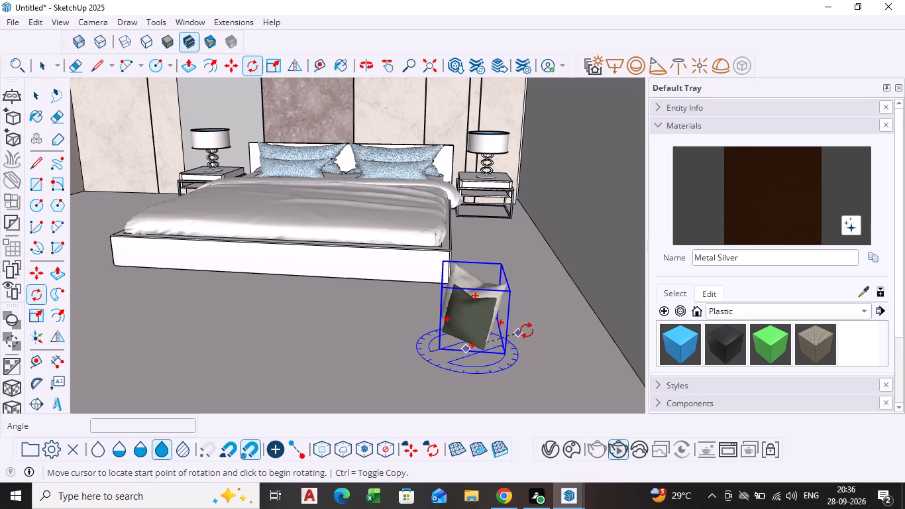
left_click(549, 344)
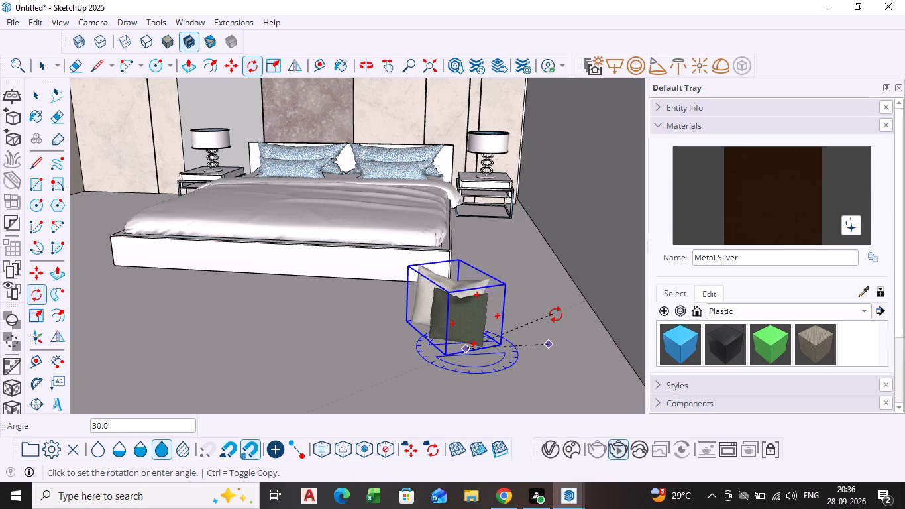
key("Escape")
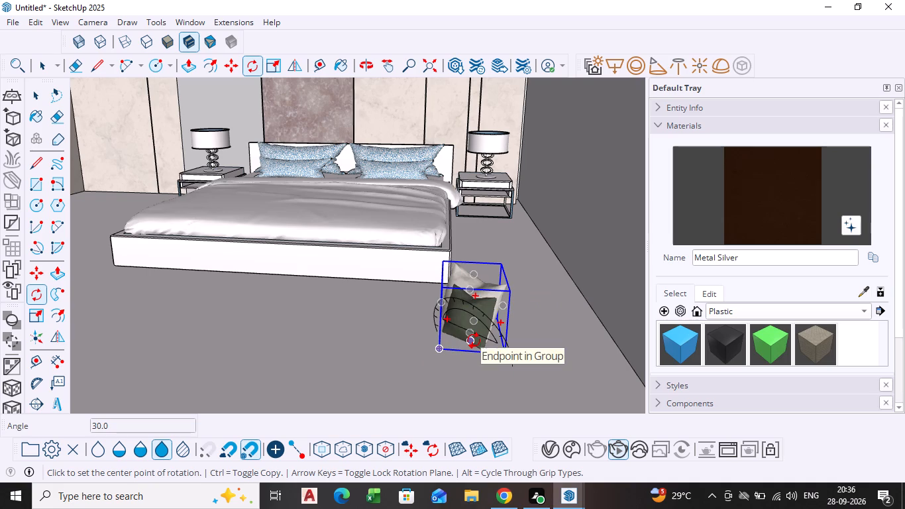
Tip the pillow pair over in a vertical plane by about 141°, and adjust its tilt by about 14° more.
left_click(469, 345)
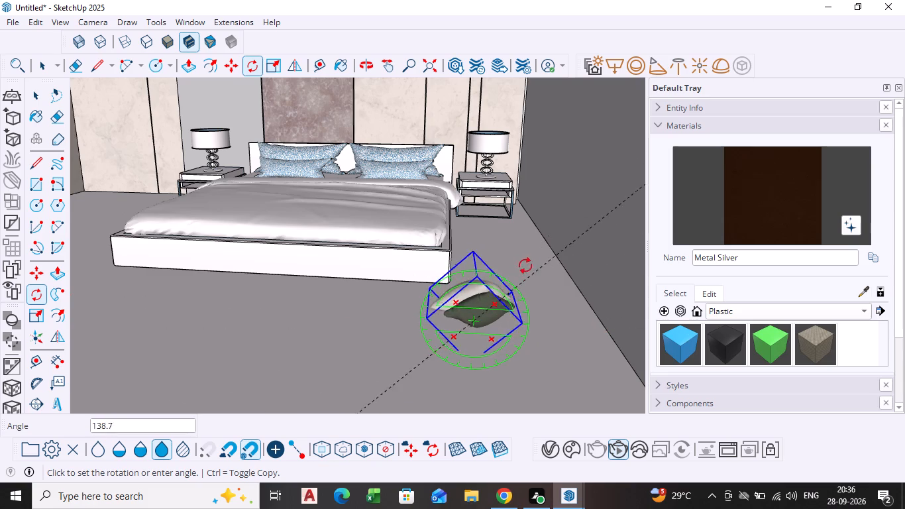
left_click(513, 282)
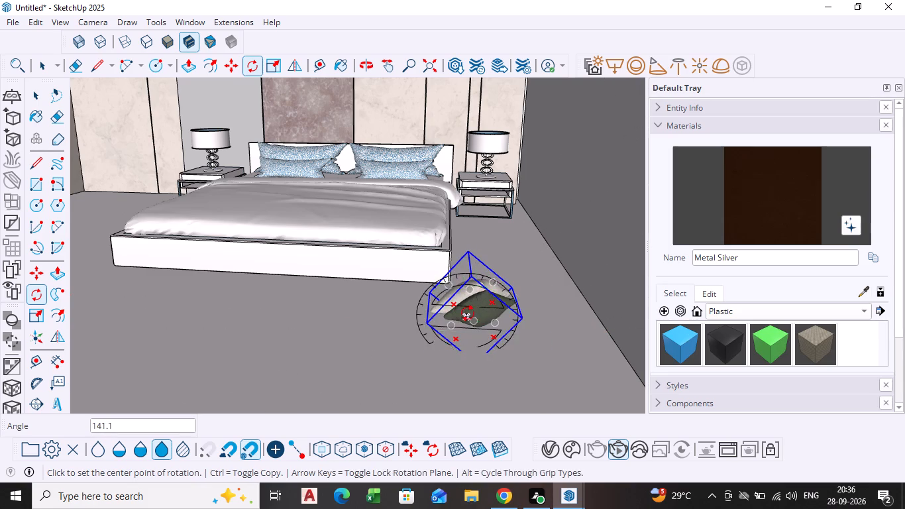
left_click(478, 321)
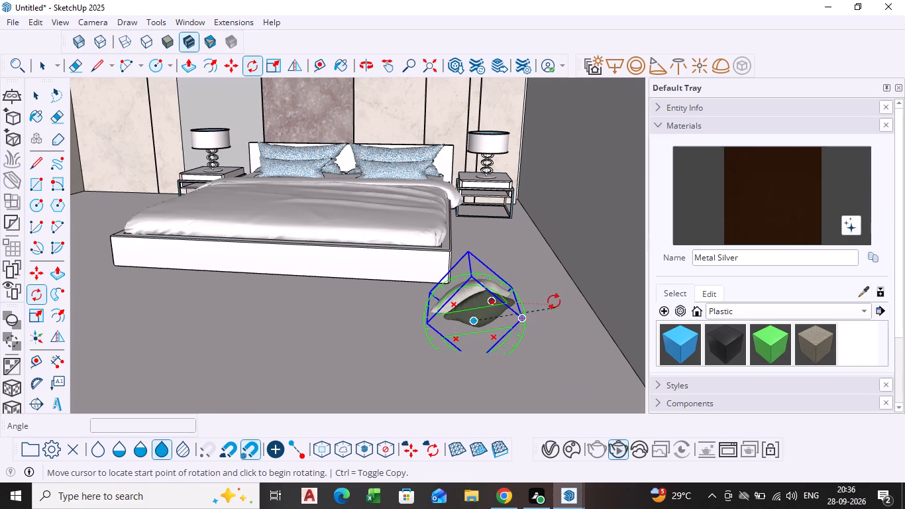
left_click(554, 302)
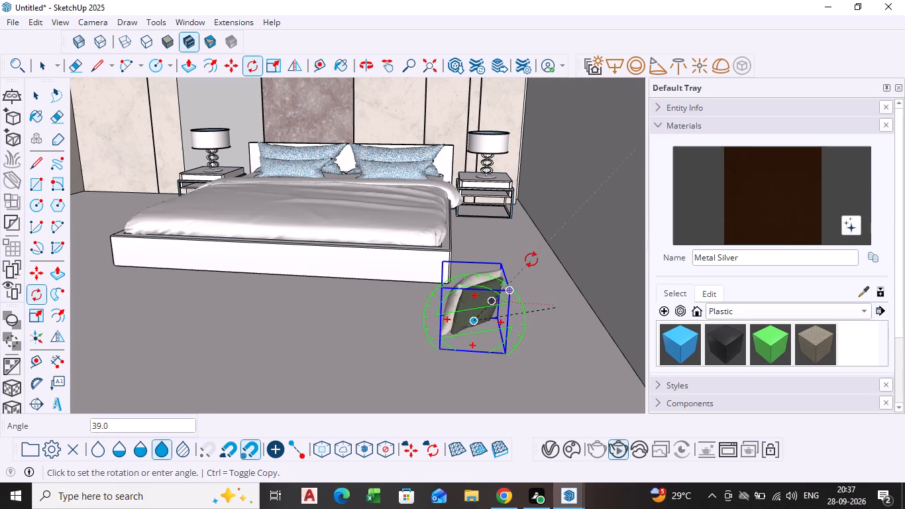
left_click(555, 331)
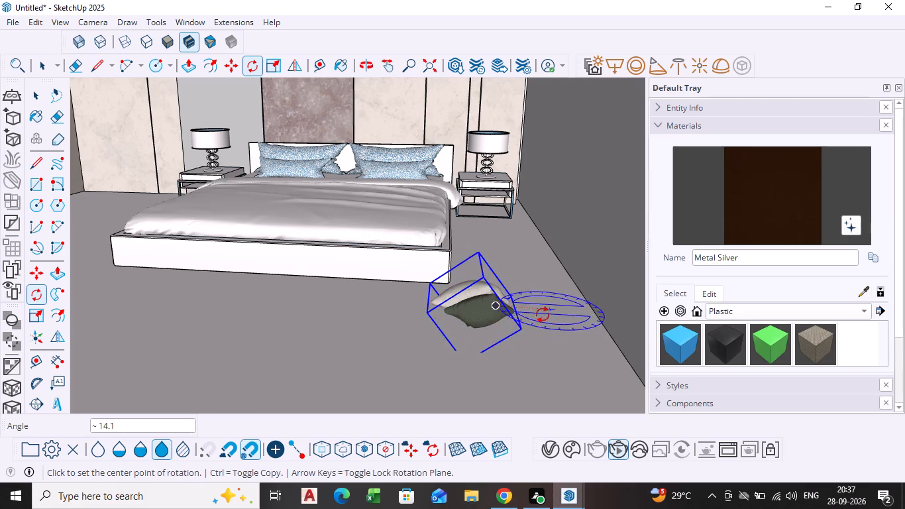
Scale the pillow pair up by 2.63 along green and 1.75 along blue.
key("space")
left_click(474, 299)
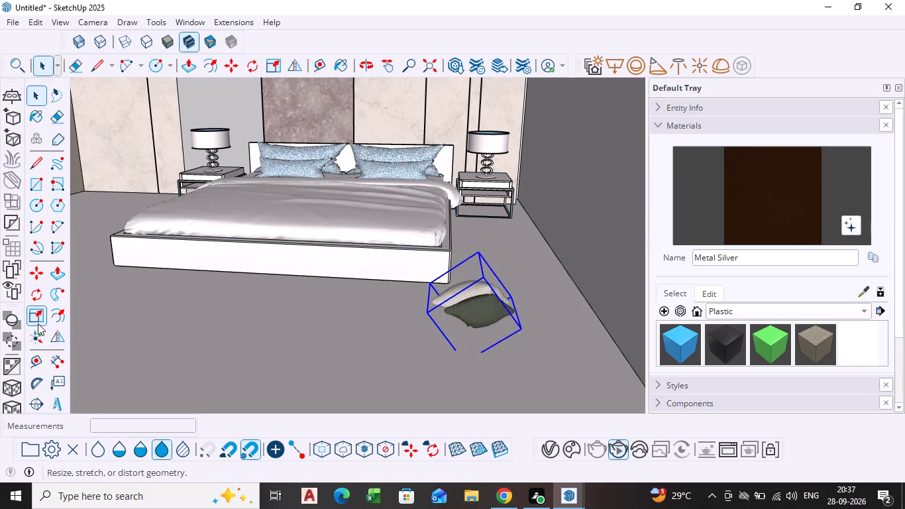
left_click(36, 315)
left_click(506, 306)
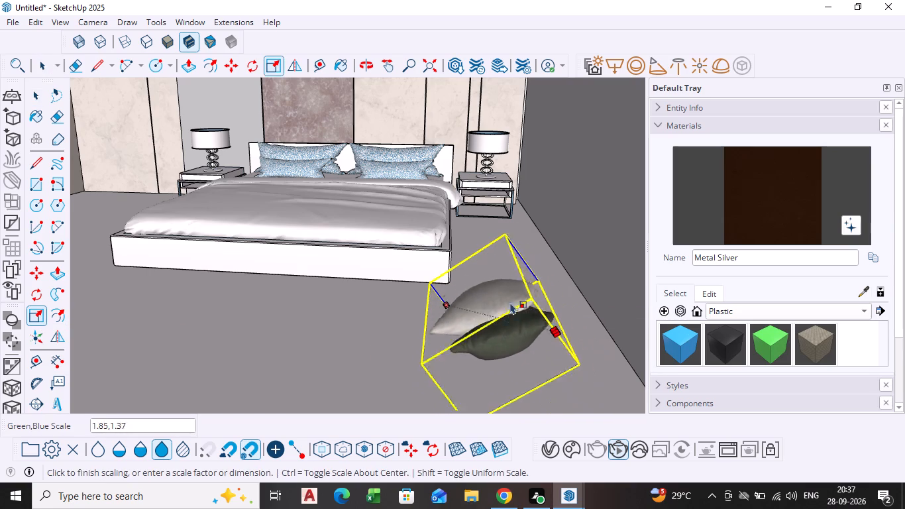
scroll(506, 295, "down", 3)
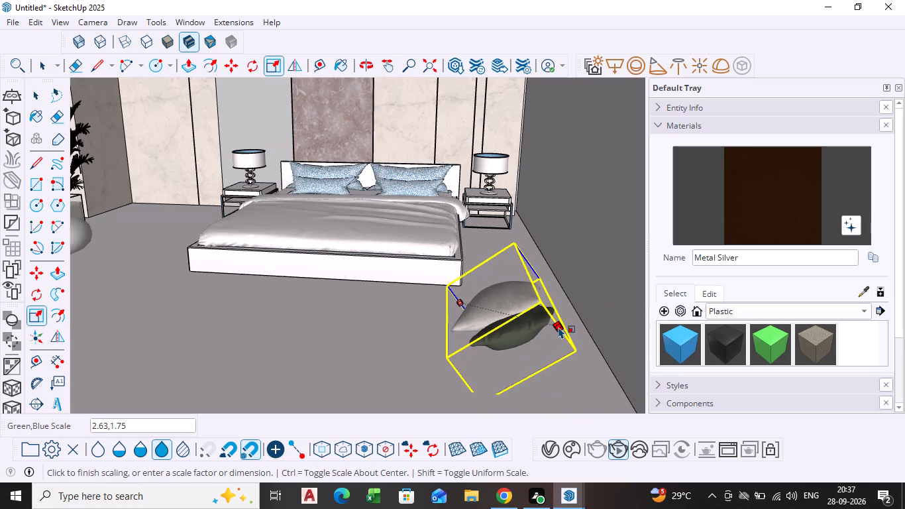
left_click(559, 327)
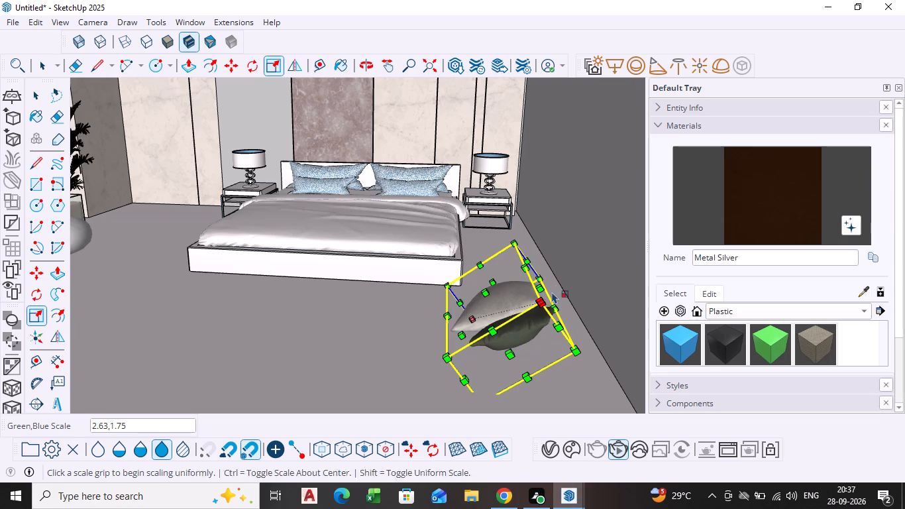
Stretch the pillow pair slightly more along its blue direction, adjusting it from opposite sides.
left_click(543, 286)
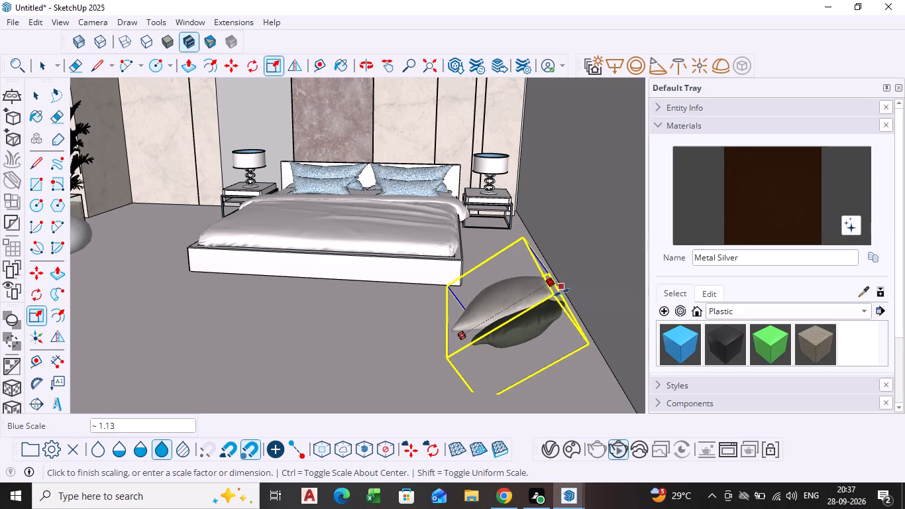
left_click(564, 300)
scroll(425, 321, "down", 1)
middle_click_drag(429, 321, 482, 287)
scroll(550, 260, "up", 4)
left_click(570, 240)
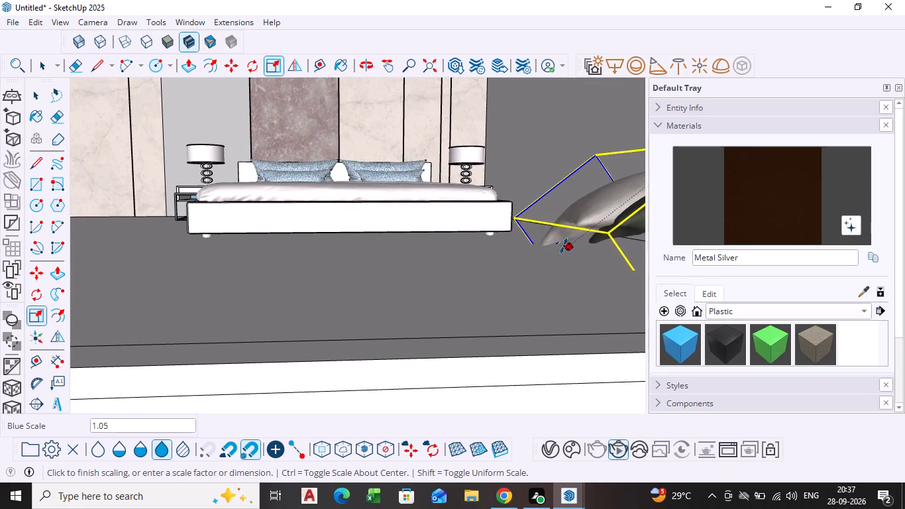
left_click(561, 249)
scroll(562, 238, "down", 2)
middle_click_drag(554, 235, 444, 278, "shift")
key("space")
Select the pillow pair and move it slightly closer to the foot of the bed.
left_click(494, 256)
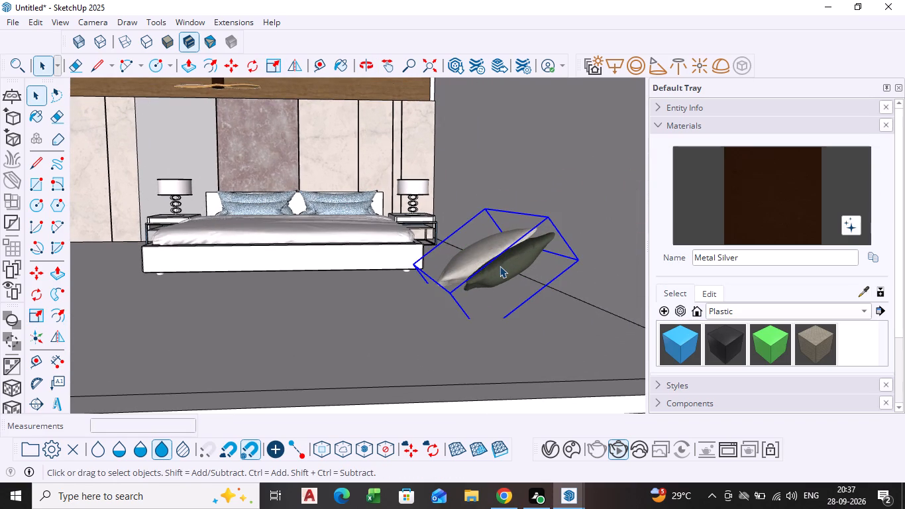
left_click(500, 266)
key("m")
left_click(500, 264)
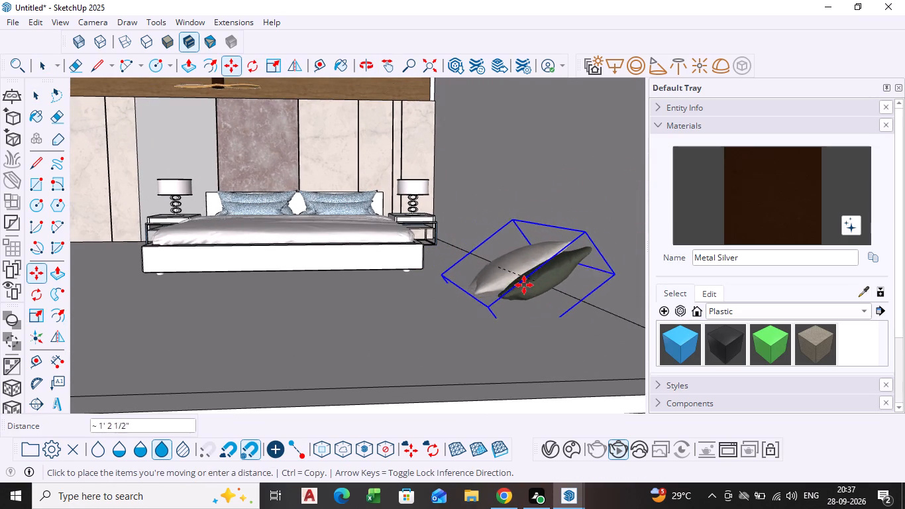
left_click(481, 268)
key("space")
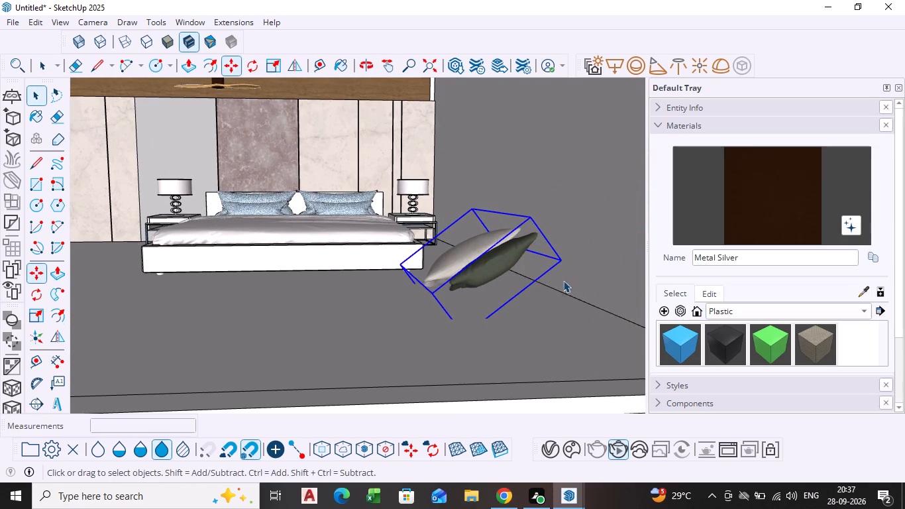
Select the pillow pair and move it about 2' 3 3/8" closer to the bed's foot corner beside the side wall.
scroll(504, 239, "down", 2)
middle_click_drag(503, 239, 494, 314)
left_click(467, 284)
scroll(461, 294, "down", 3)
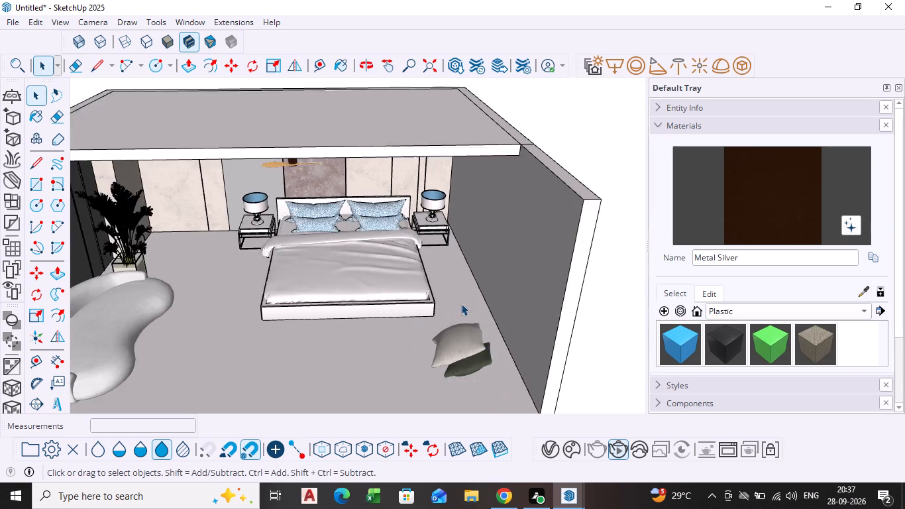
scroll(466, 320, "down", 2)
middle_click_drag(458, 323, 460, 288)
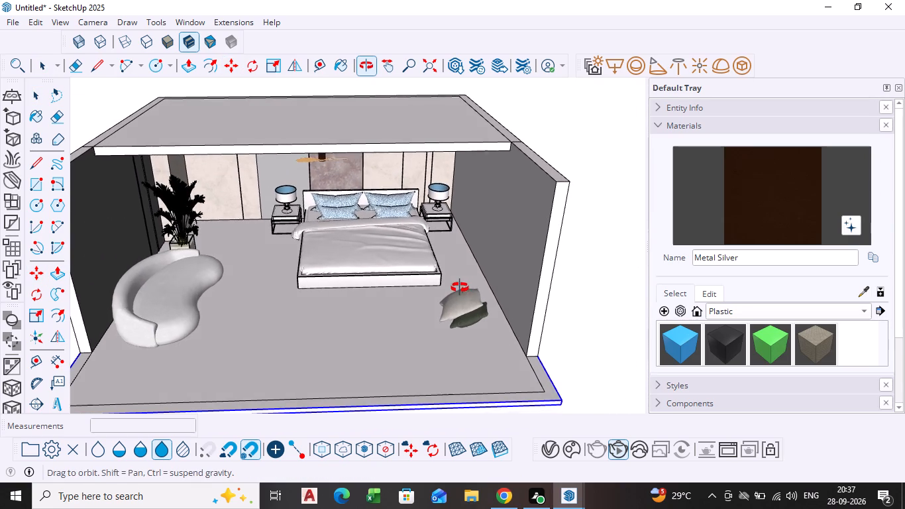
middle_click_drag(460, 288, 459, 287)
middle_click_drag(451, 273, 453, 239)
scroll(412, 239, "up", 2)
middle_click_drag(402, 256, 402, 250)
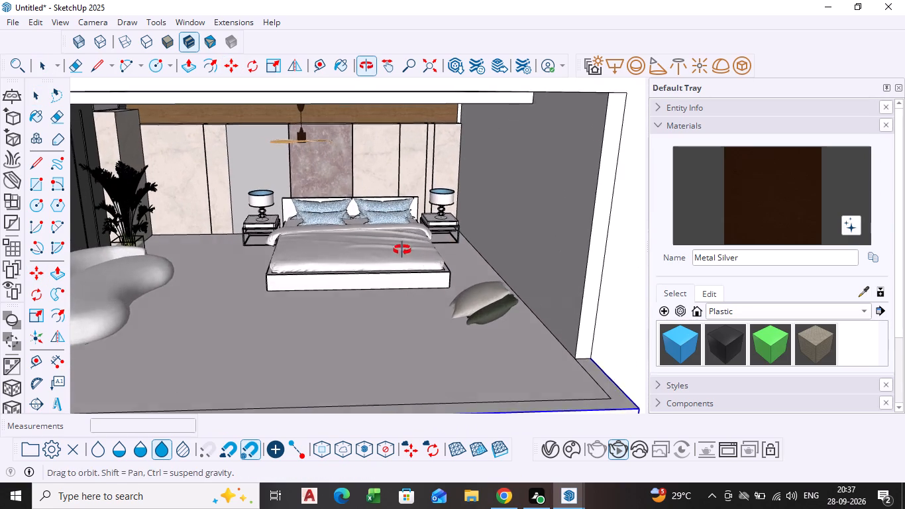
middle_click_drag(402, 250, 402, 243)
left_click(497, 295)
scroll(494, 292, "up", 4)
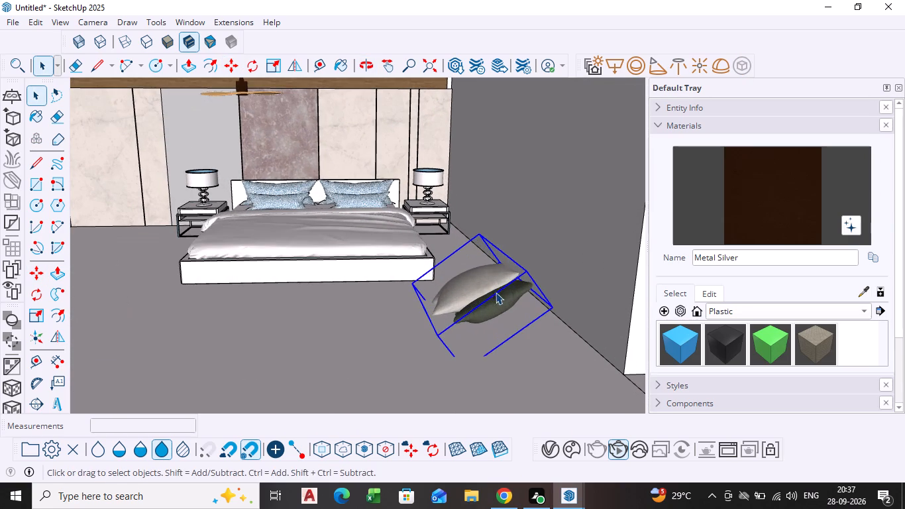
key("m")
left_click(488, 296)
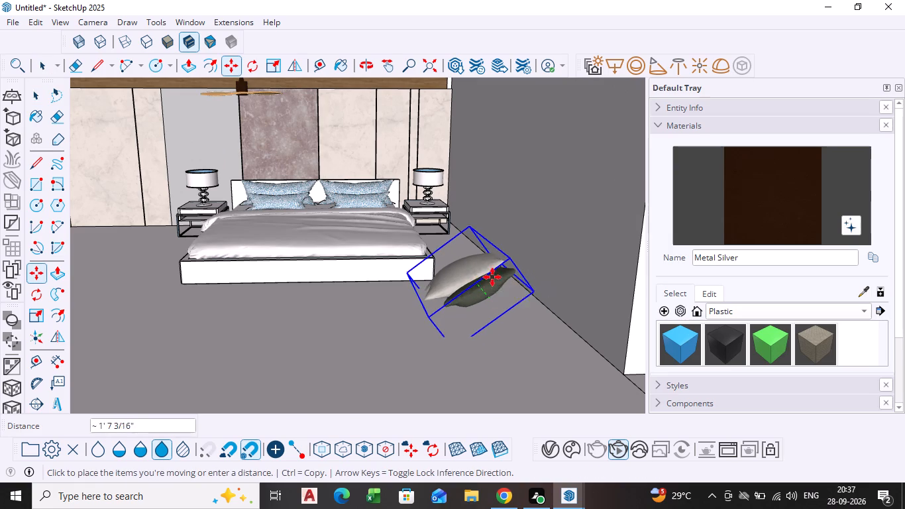
left_click(478, 273)
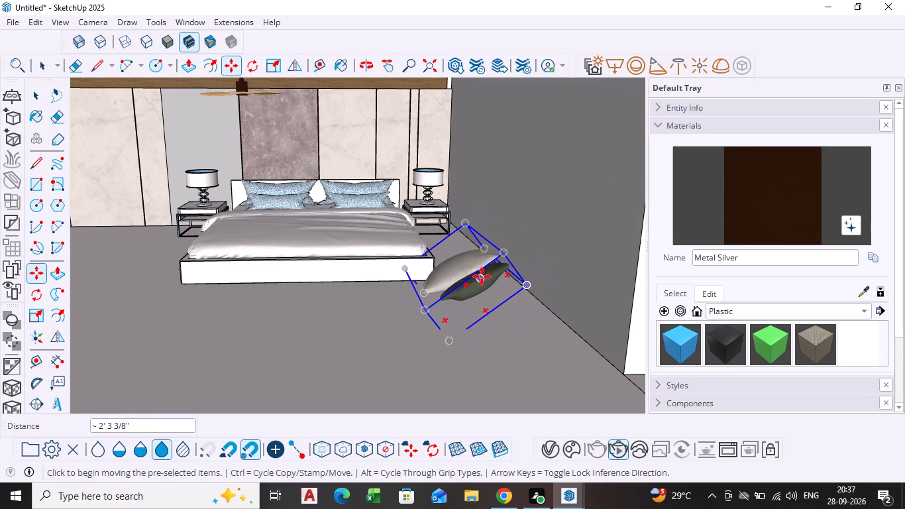
key("space")
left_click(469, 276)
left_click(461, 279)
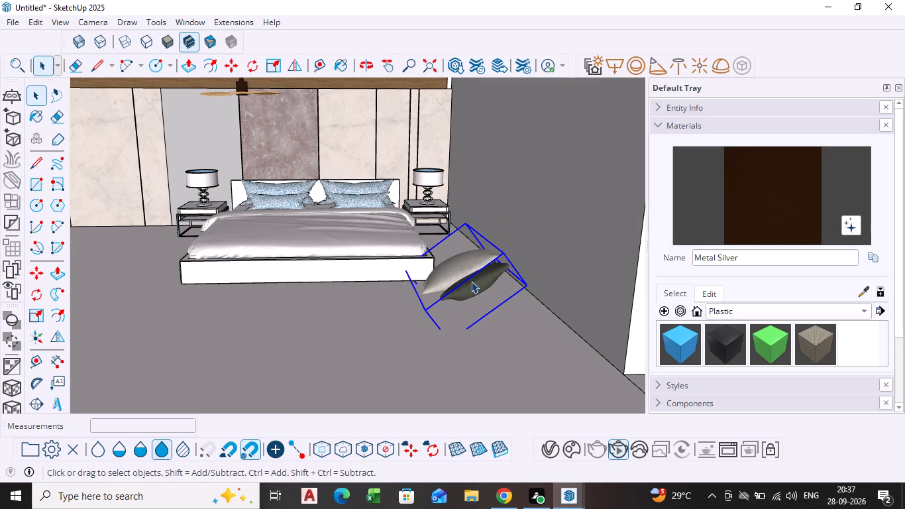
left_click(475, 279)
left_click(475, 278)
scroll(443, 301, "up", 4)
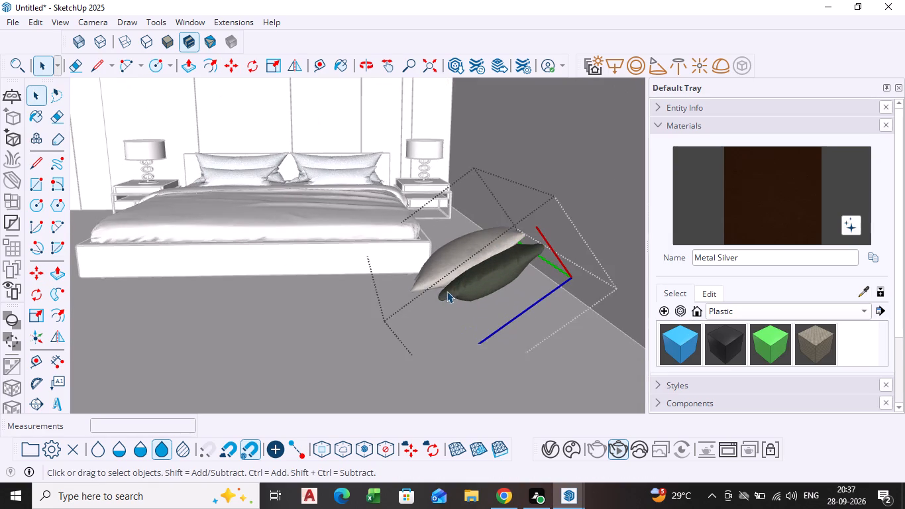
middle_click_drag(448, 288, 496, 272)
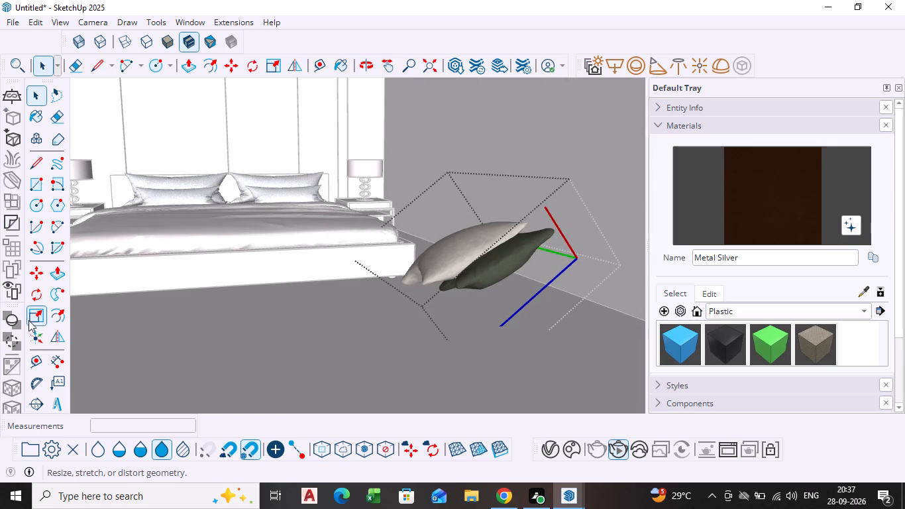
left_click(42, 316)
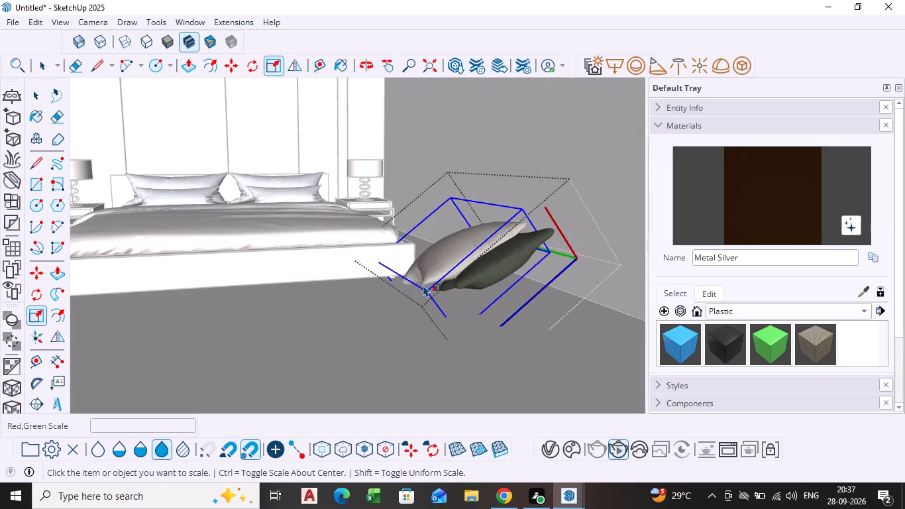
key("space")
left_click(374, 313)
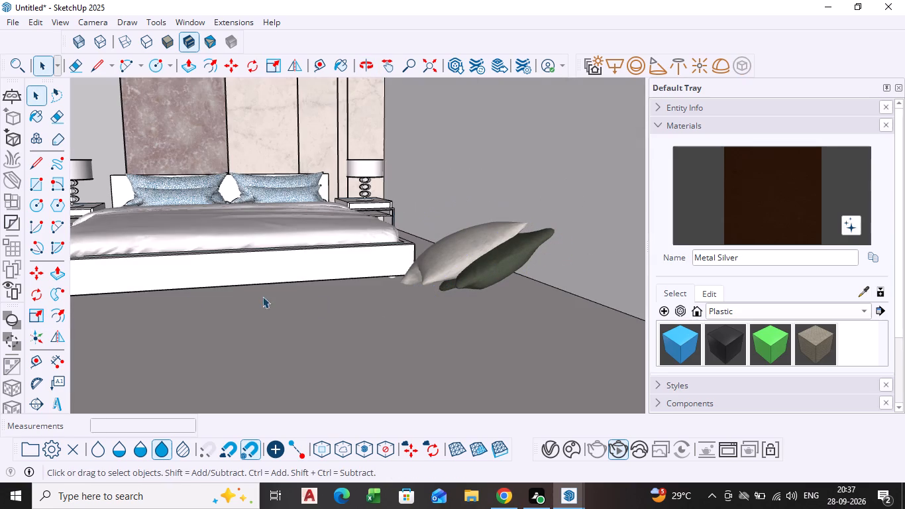
Scale the pillow pair down along its blue direction by about 0.82.
left_click(30, 319)
left_click(471, 260)
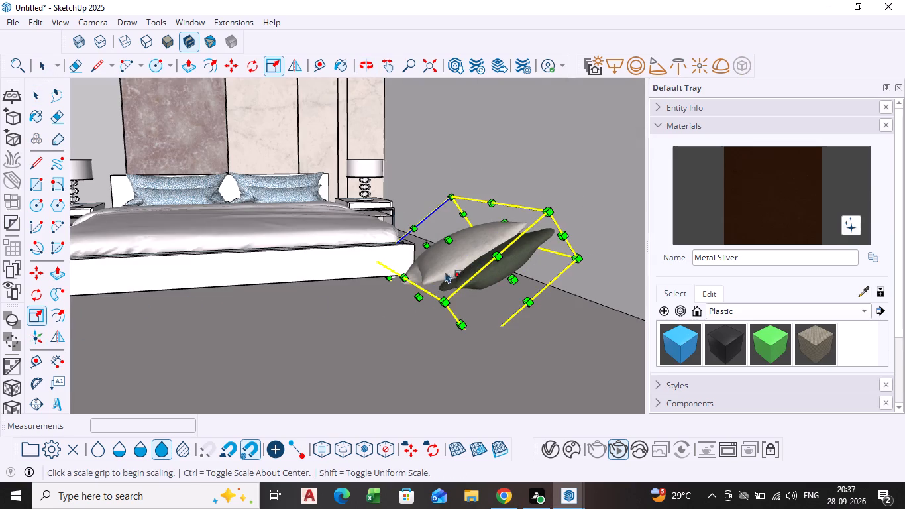
left_click(421, 295)
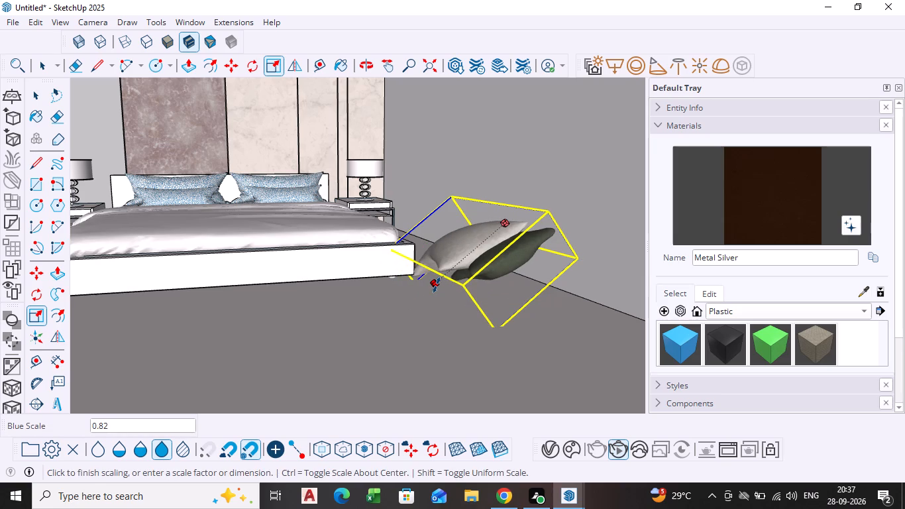
left_click(437, 285)
middle_click_drag(478, 266, 448, 331)
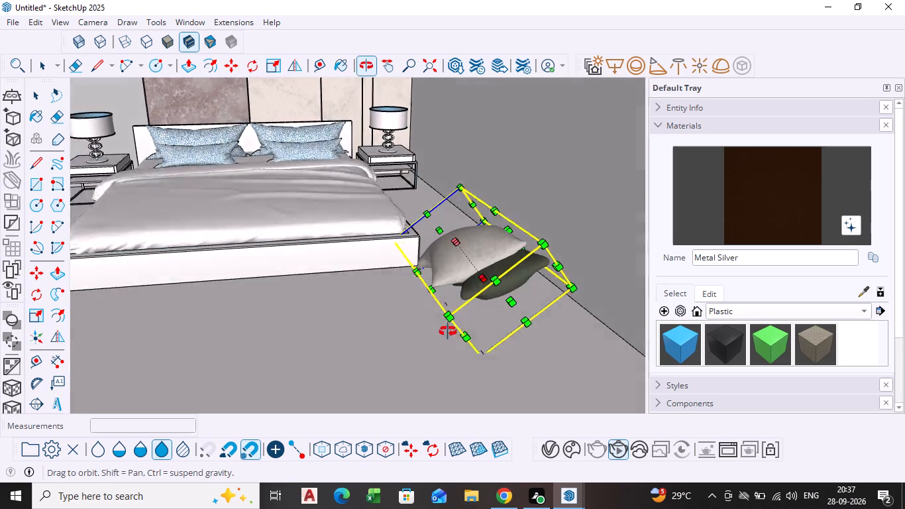
middle_click_drag(448, 331, 442, 341)
key("space")
Move the pillow pair about 5 inches away from the bed frame, toward the side wall.
middle_click_drag(485, 286, 456, 208)
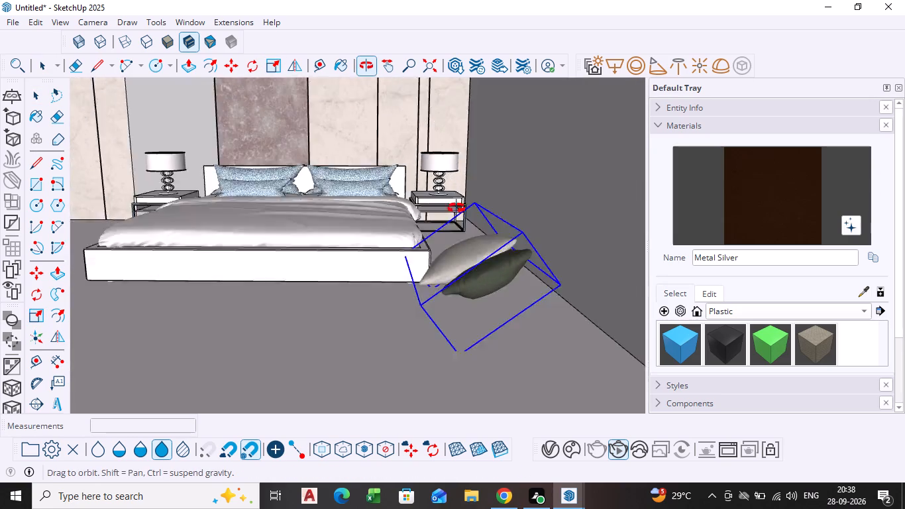
middle_click_drag(456, 208, 447, 201)
middle_click_drag(470, 296, 468, 288)
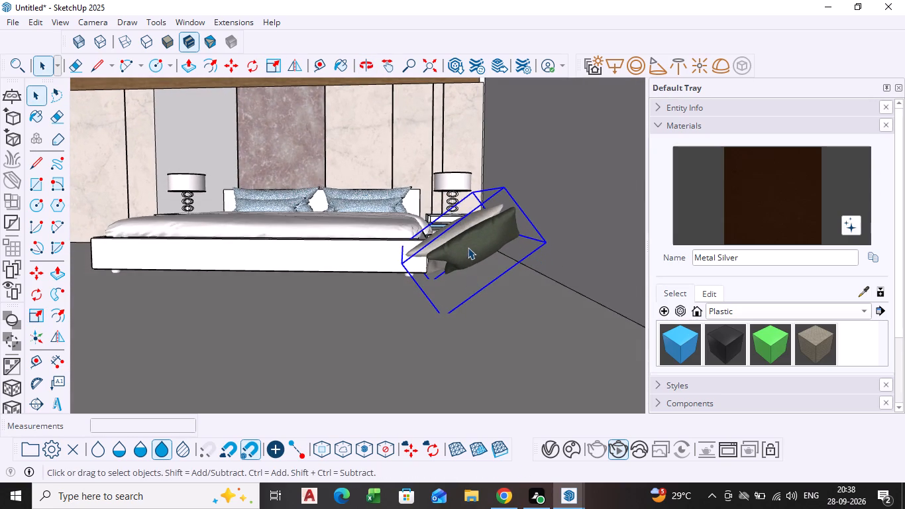
left_click(467, 247)
key("m")
left_click(466, 246)
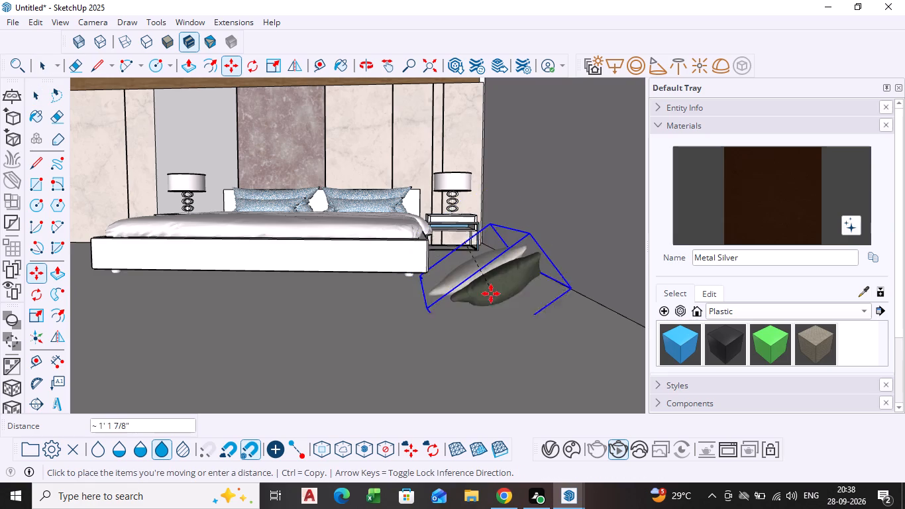
left_click(484, 254)
Move the pillow pair about 1' 8 3/8" farther into the gap between the bed's foot corner and the side wall.
middle_click_drag(499, 259, 460, 353)
scroll(496, 267, "down", 1)
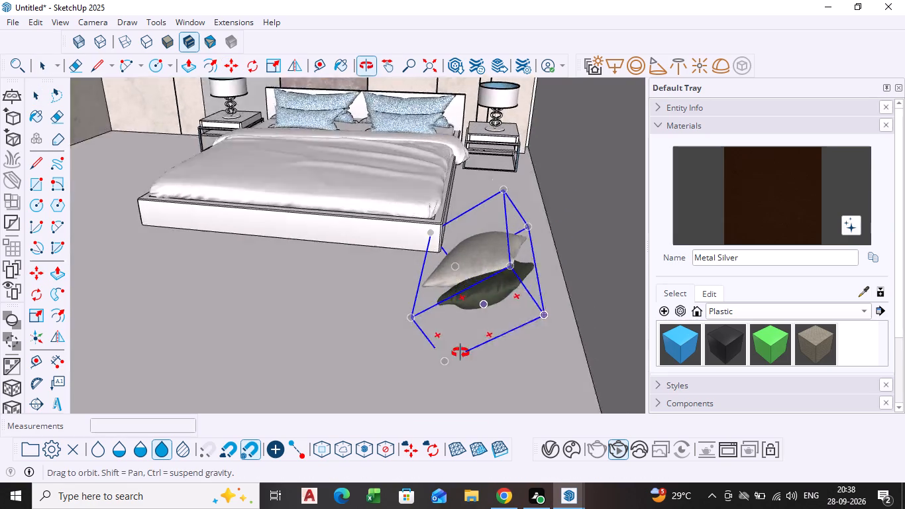
middle_click_drag(460, 353, 452, 361)
middle_click_drag(506, 282, 472, 239)
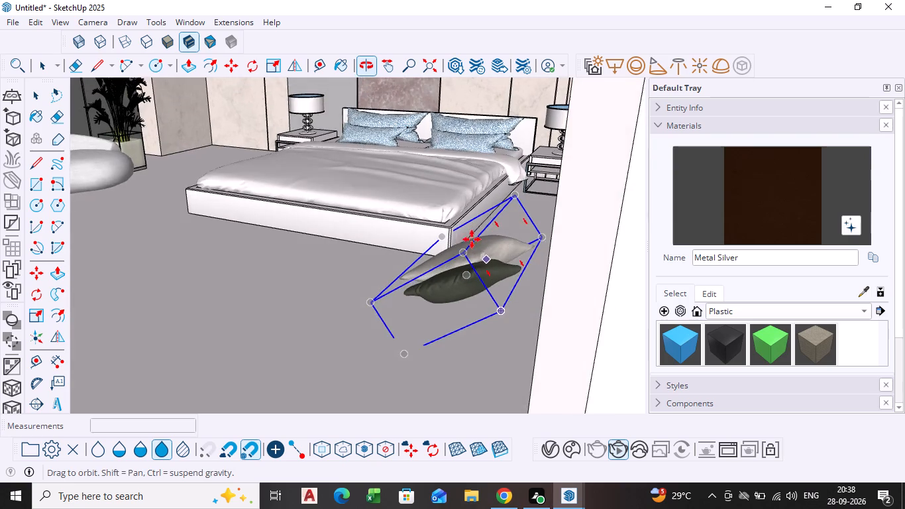
middle_click_drag(472, 239, 471, 239)
scroll(482, 262, "up", 5)
middle_click_drag(516, 245, 508, 288)
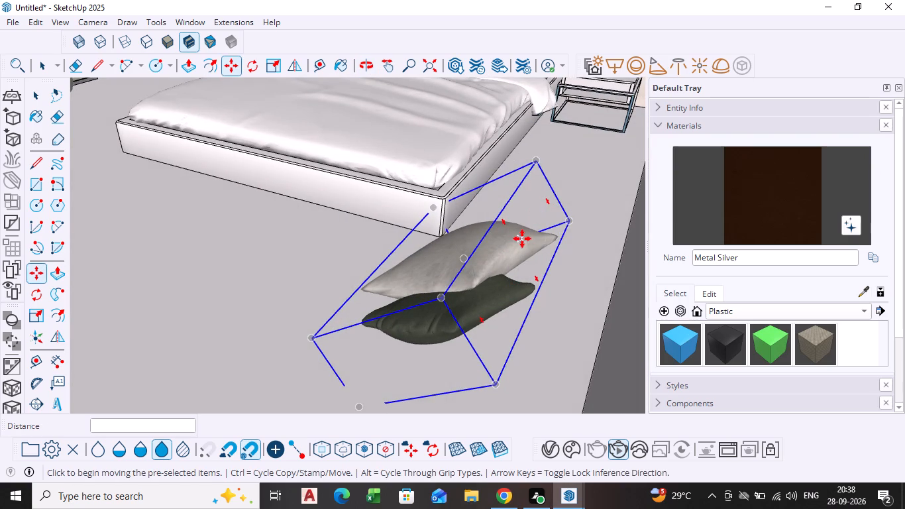
left_click(522, 239)
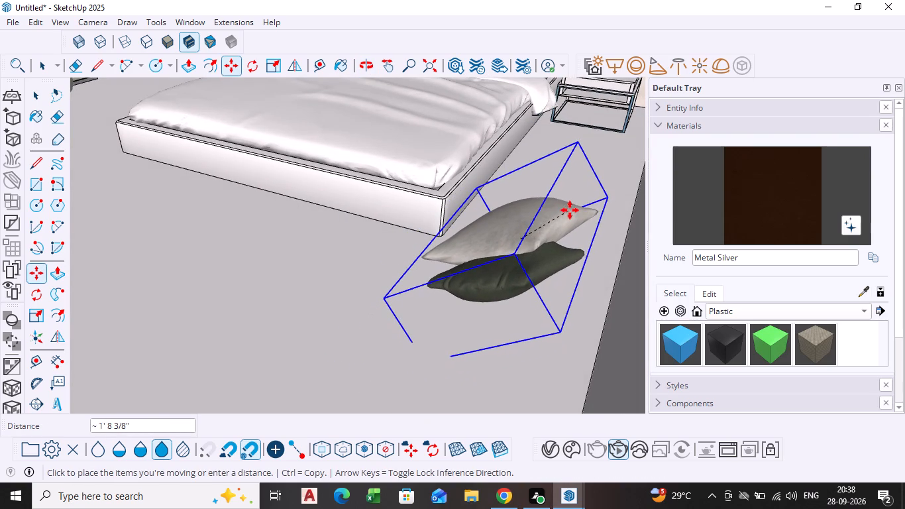
left_click(570, 210)
key("space")
Deselect the pillow pair and examine the whole bedroom from several angles to check the furniture arrangement.
scroll(333, 286, "down", 6)
middle_click_drag(350, 276, 478, 288)
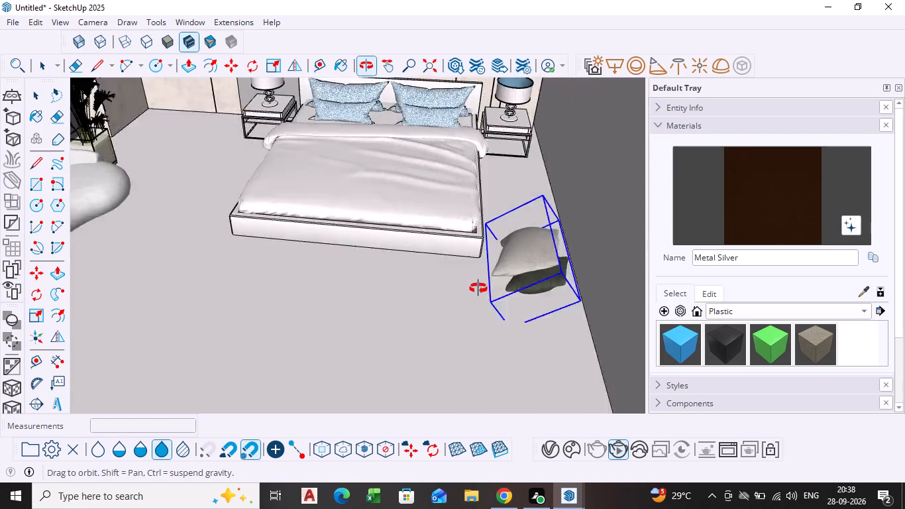
middle_click_drag(478, 288, 478, 287)
key("space")
left_click(462, 340)
scroll(480, 290, "down", 3)
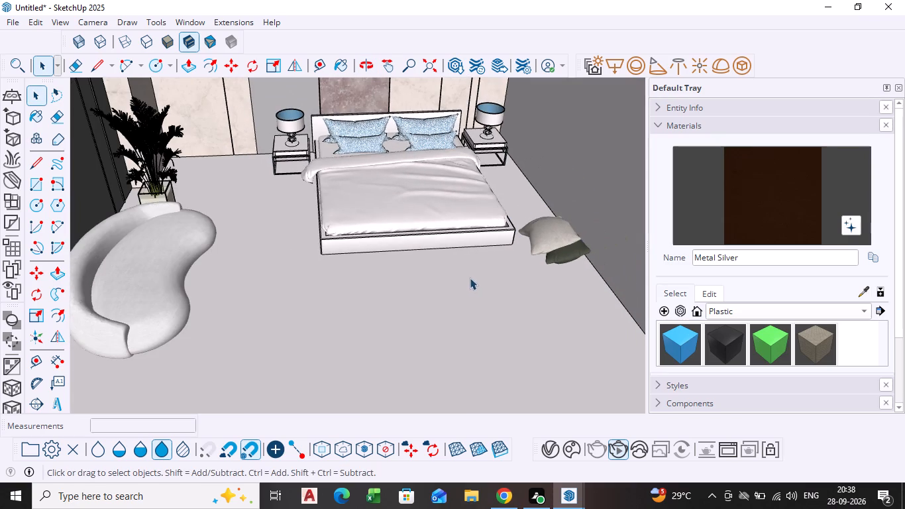
middle_click_drag(457, 267, 442, 272)
middle_click_drag(437, 273, 437, 241)
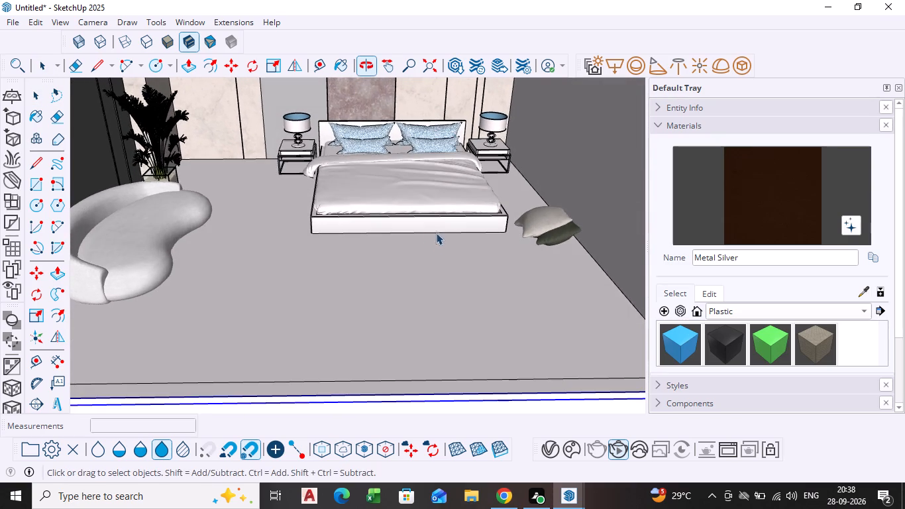
scroll(433, 224, "down", 4)
scroll(431, 213, "down", 1, "shift")
middle_click_drag(431, 213, 480, 227, "shift")
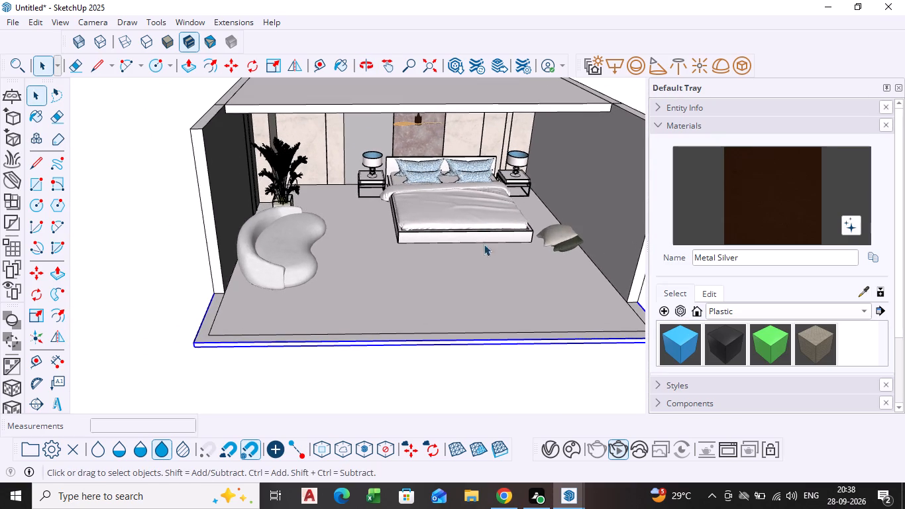
middle_click_drag(470, 268, 428, 231)
scroll(429, 221, "up", 3)
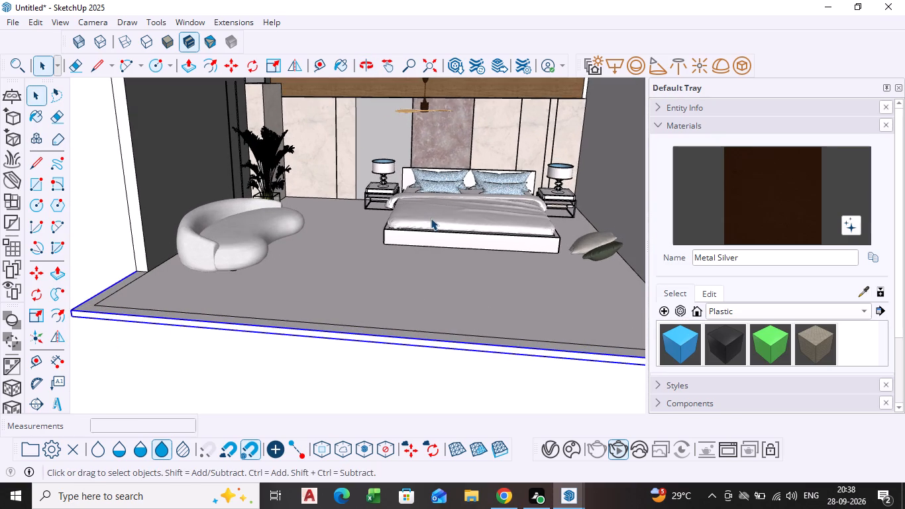
middle_click_drag(430, 221, 418, 243, "shift")
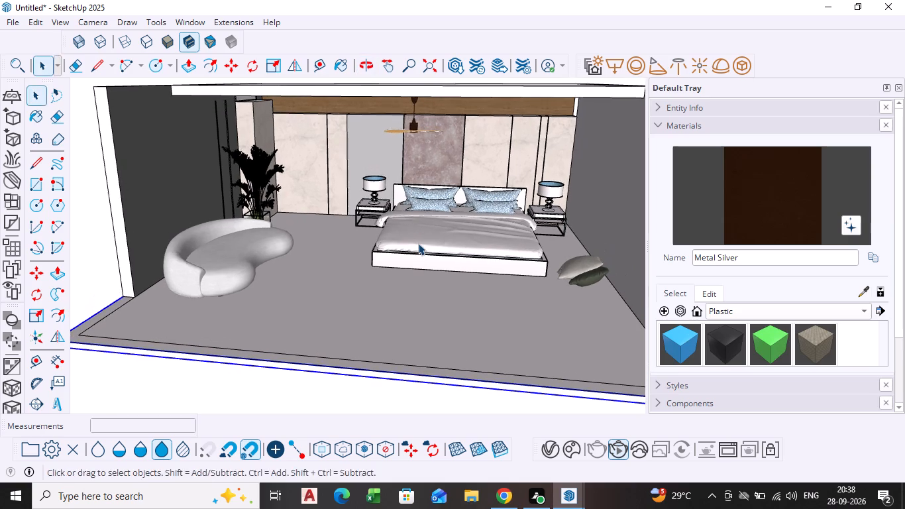
middle_click_drag(418, 243, 431, 224)
scroll(429, 219, "up", 3)
scroll(429, 219, "down", 2)
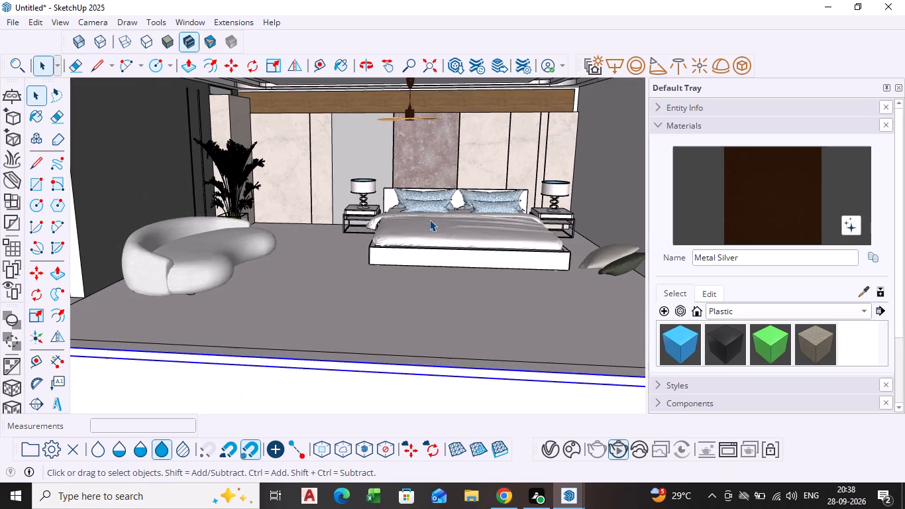
scroll(428, 224, "down", 1)
middle_click_drag(428, 224, 423, 250)
middle_click_drag(419, 237, 413, 249, "shift")
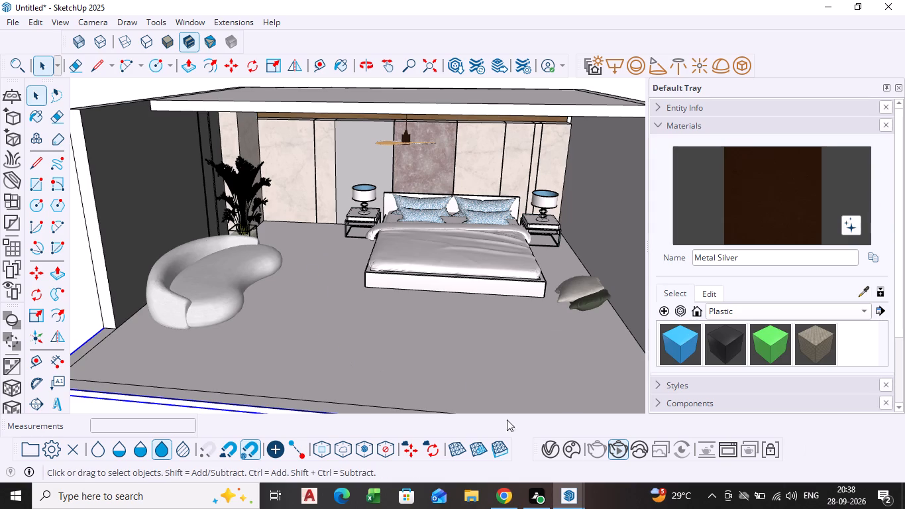
middle_click_drag(413, 386, 413, 349)
scroll(415, 325, "up", 2)
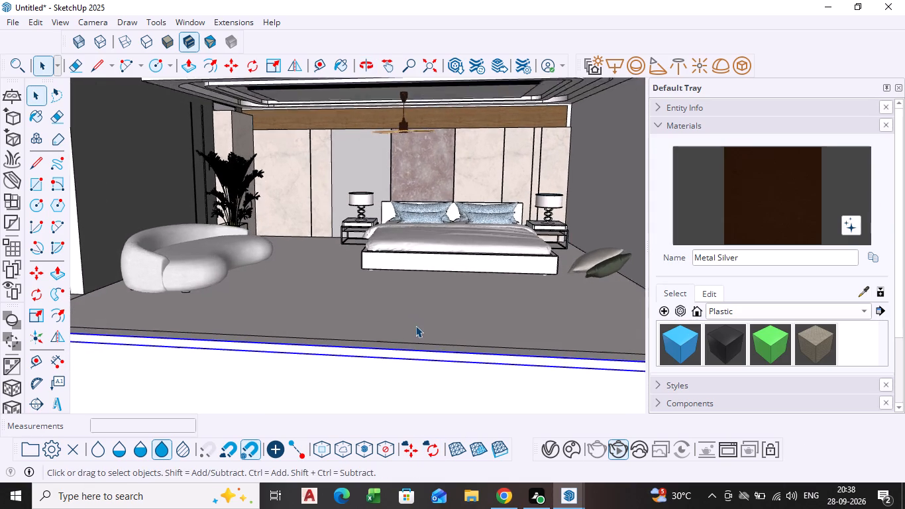
scroll(419, 315, "down", 1)
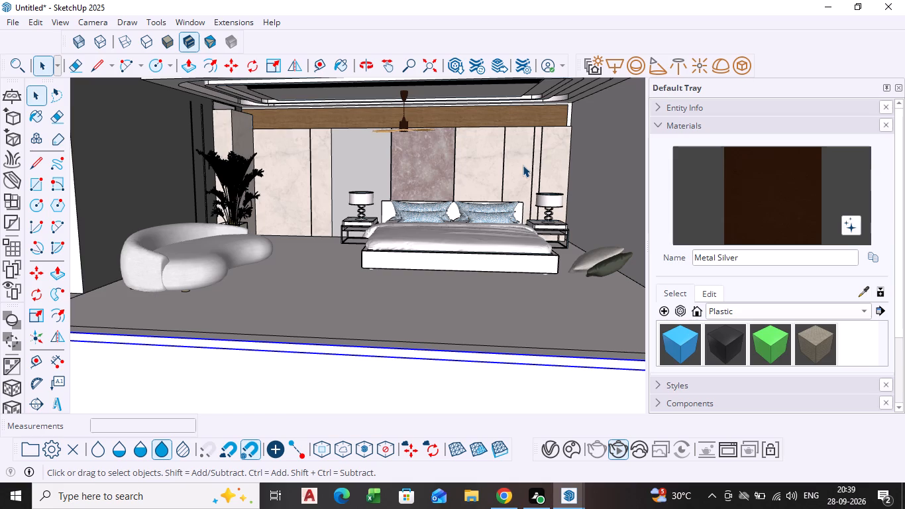
Search the 3D Warehouse for "open book".
left_click(186, 25)
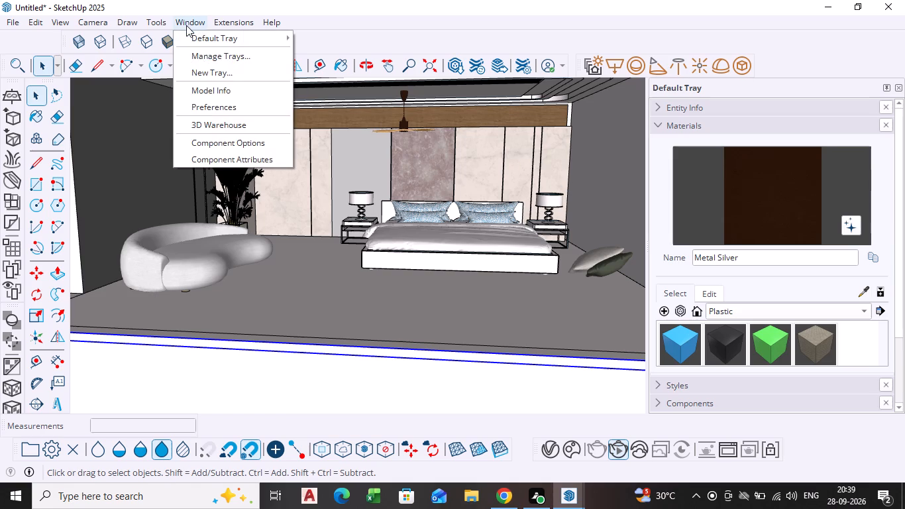
left_click(217, 121)
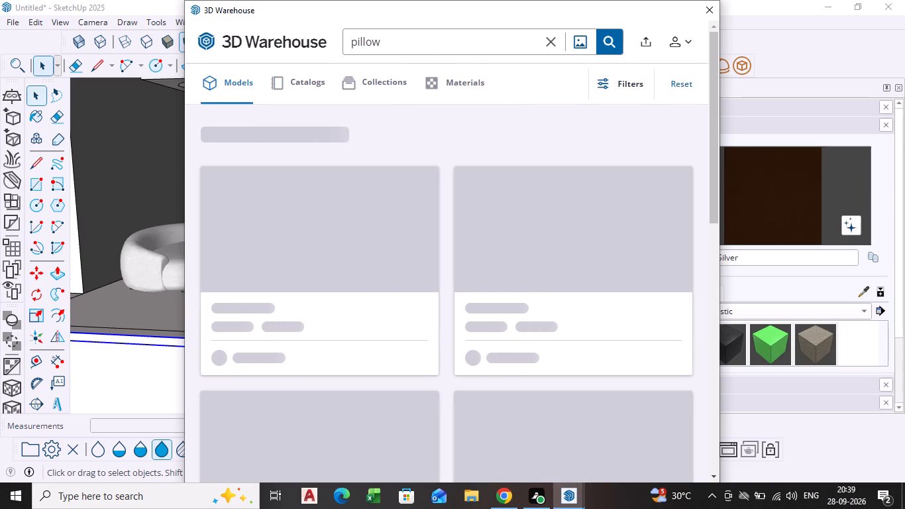
left_click(462, 38)
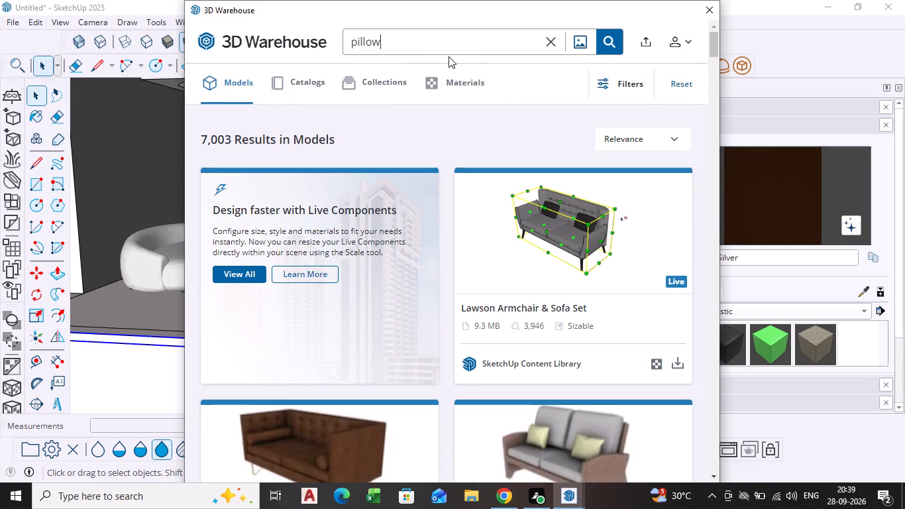
key("BackSpace")
key("BackSpace")
key("BackSpace")
key("BackSpace")
key("BackSpace")
key("BackSpace")
key("BackSpace")
key("BackSpace")
key("BackSpace")
key("BackSpace")
key("BackSpace")
key("BackSpace")
key("BackSpace")
key("BackSpace")
key("BackSpace")
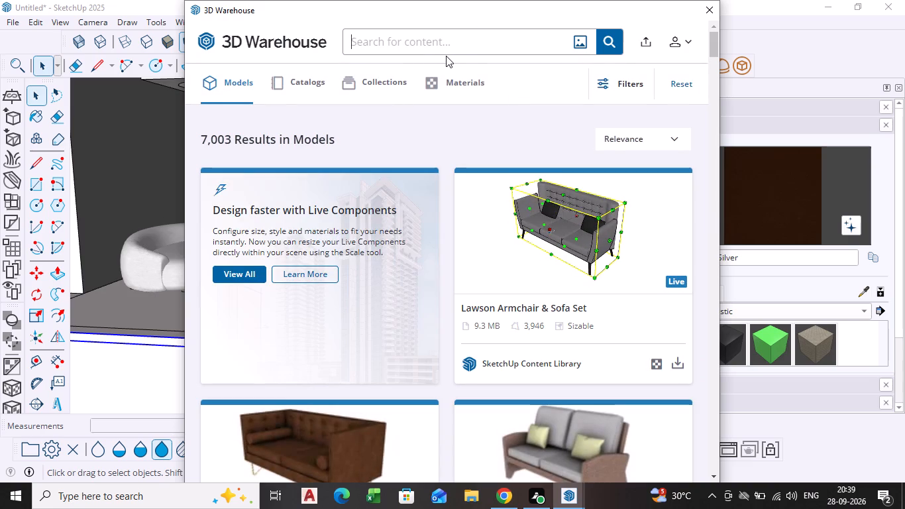
type("book")
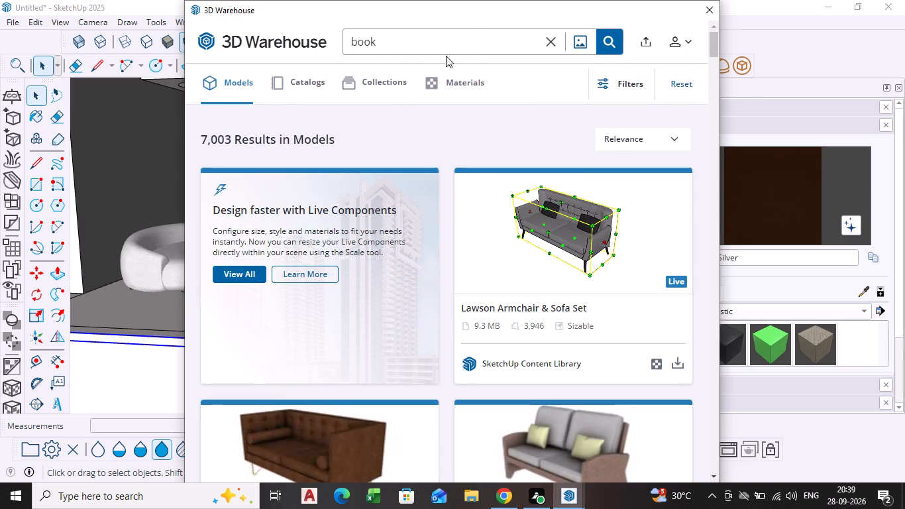
key("BackSpace")
key("BackSpace")
key("BackSpace")
key("BackSpace")
key("BackSpace")
key("BackSpace")
key("BackSpace")
key("BackSpace")
key("BackSpace")
type("open")
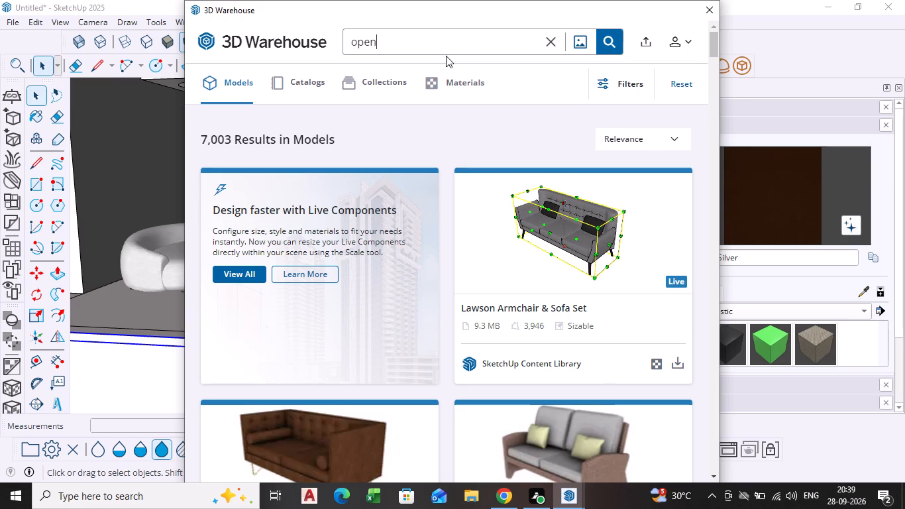
key("space")
type("book")
key("Return")
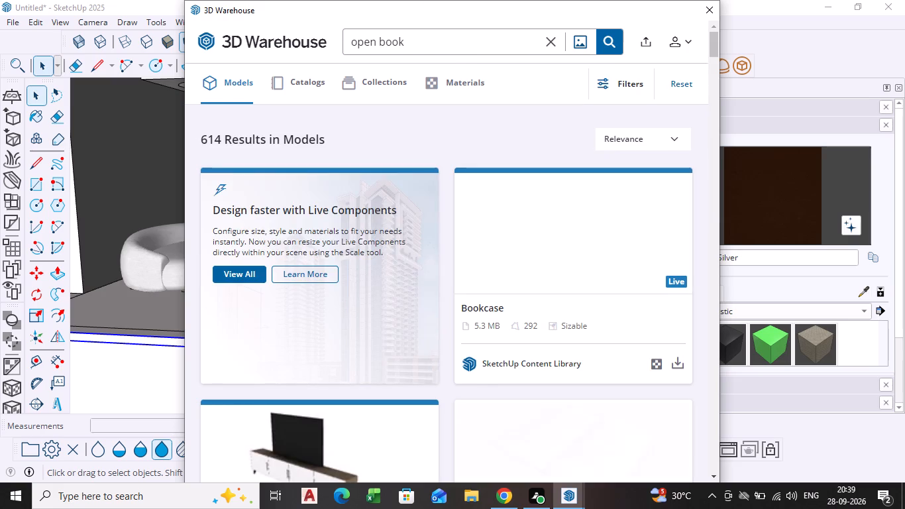
Load the 319 KB Open Book model by Lucas Interior directly into the bedroom model.
scroll(601, 275, "down", 4)
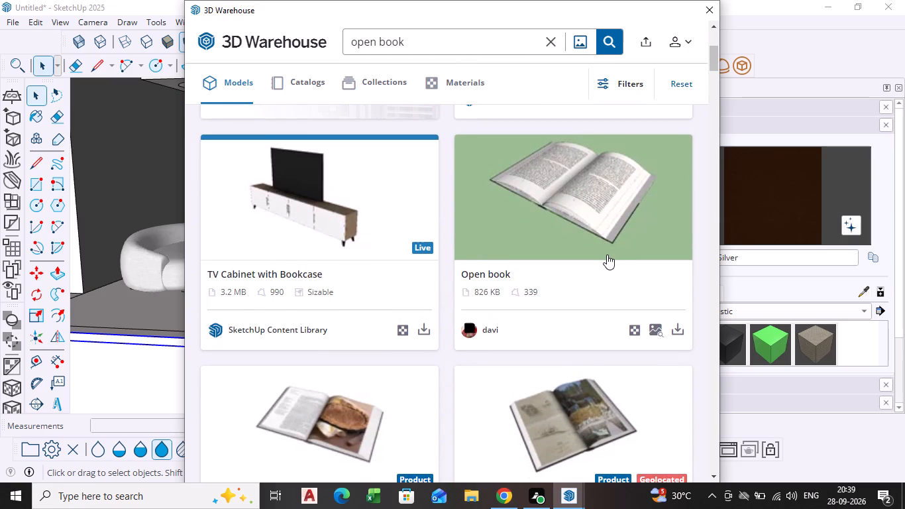
scroll(600, 298, "down", 4)
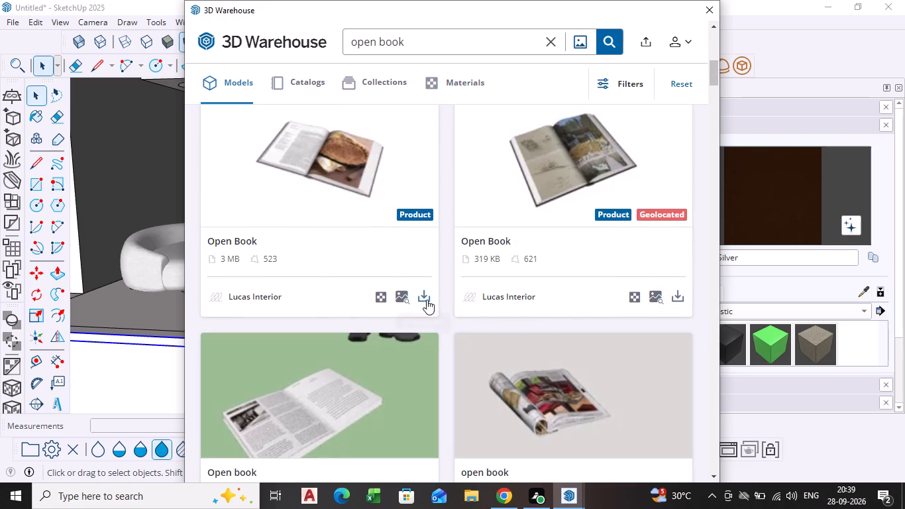
left_click(679, 294)
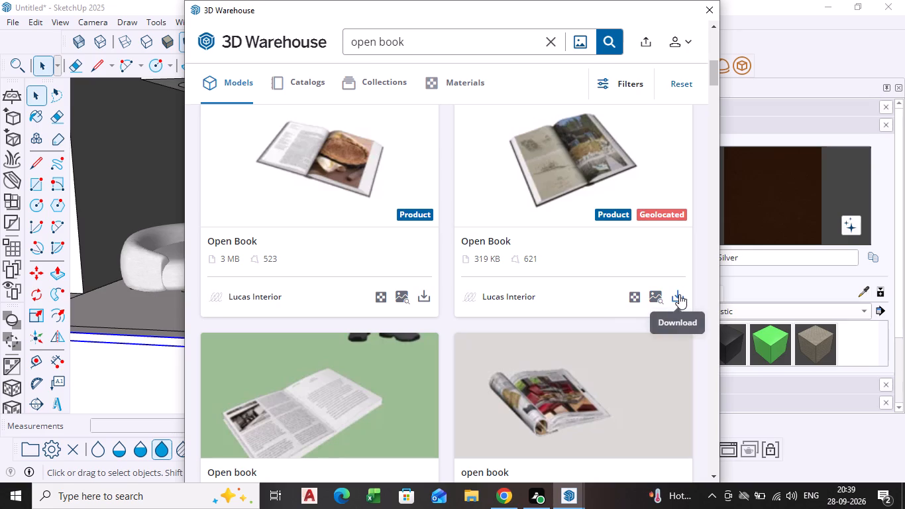
left_click(396, 266)
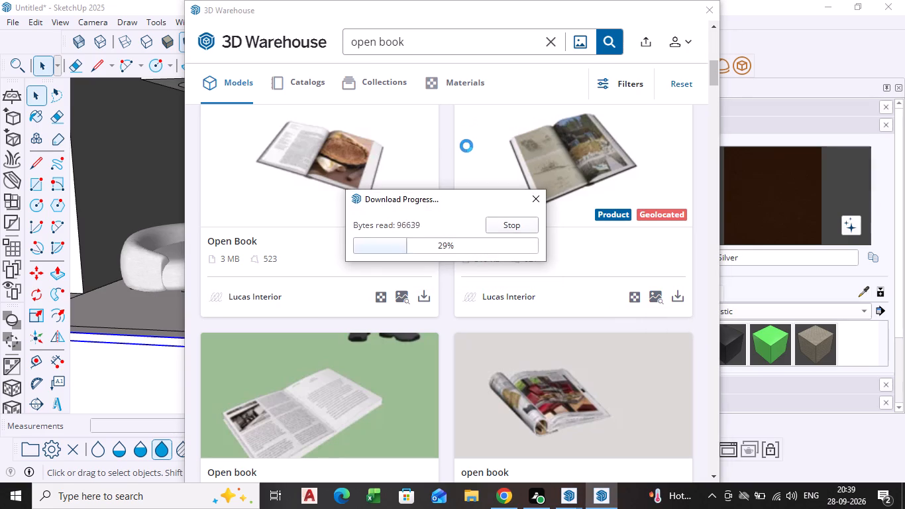
Move the open book about 29' from beside the scale figure onto the bedroom floor, between the sofa and the bed's foot corner.
middle_click_drag(333, 253, 334, 307)
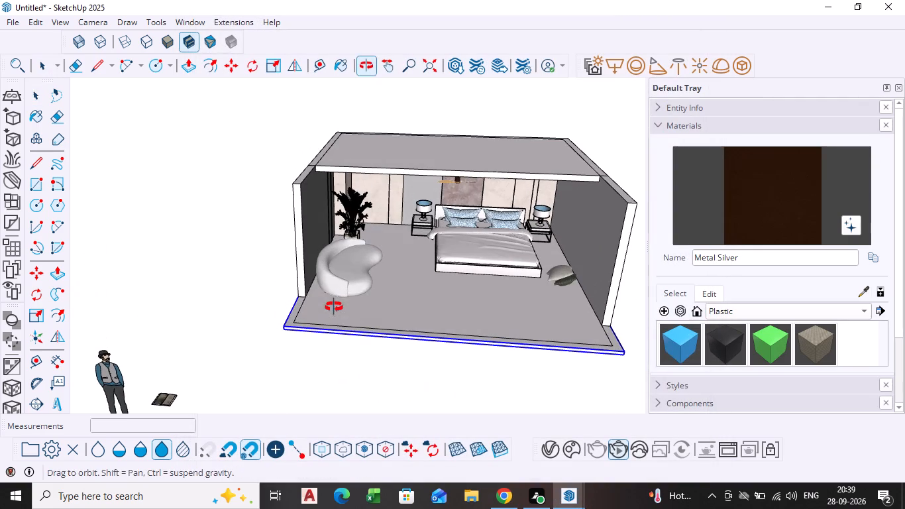
middle_click_drag(334, 307, 335, 307)
left_click(164, 398)
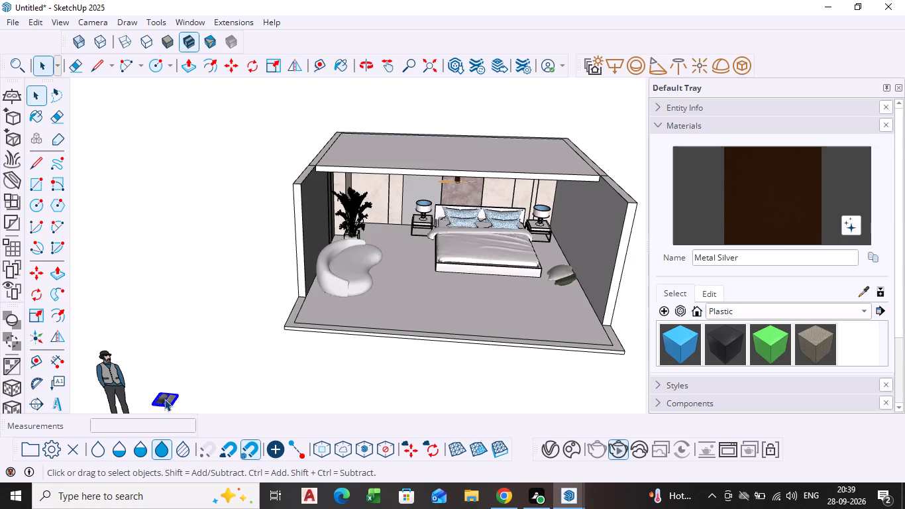
key("m")
left_click_drag(163, 398, 167, 392)
scroll(433, 276, "up", 5)
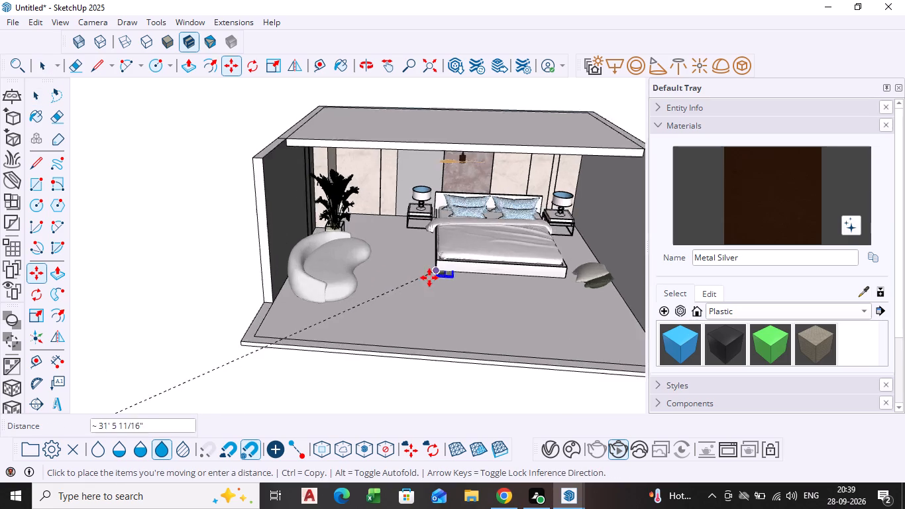
scroll(429, 278, "up", 12)
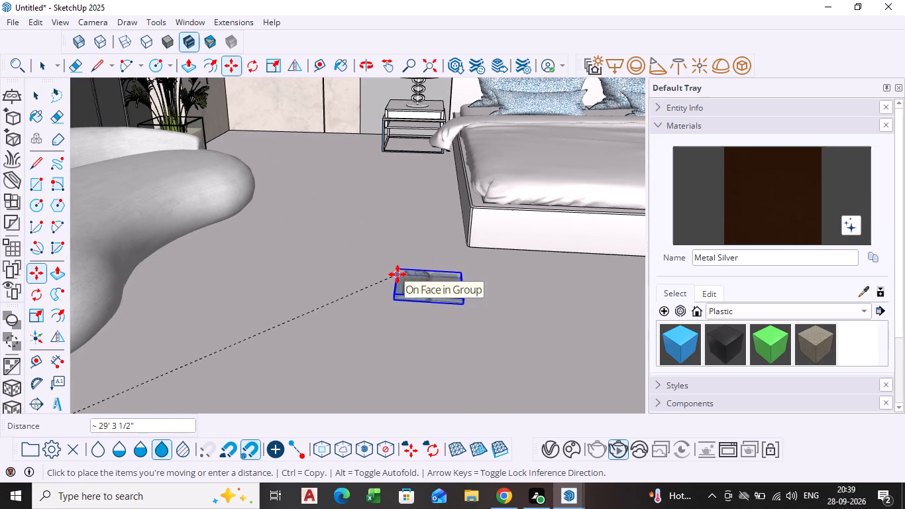
left_click(398, 271)
key("space")
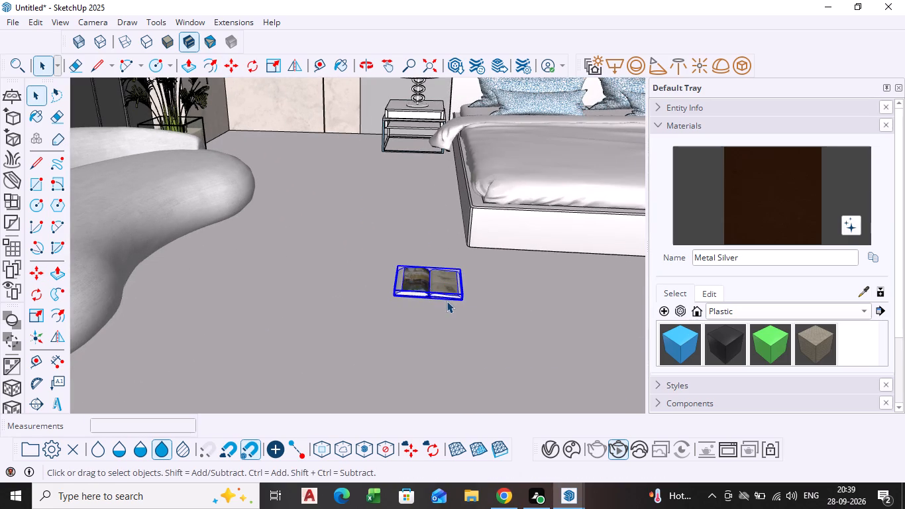
Stretch the open book slightly along its red direction from the photo-page edge facing the sofa.
left_click(429, 282)
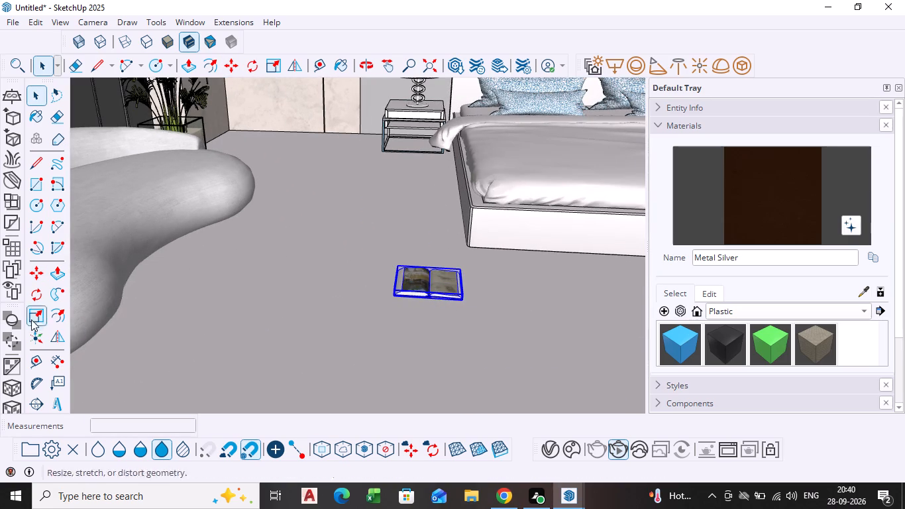
left_click(32, 311)
scroll(372, 296, "up", 7)
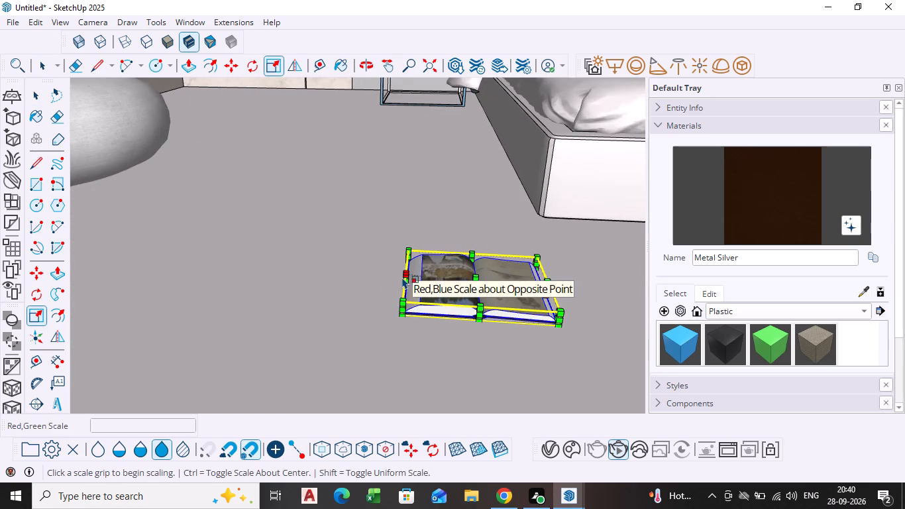
middle_click_drag(404, 279, 439, 271)
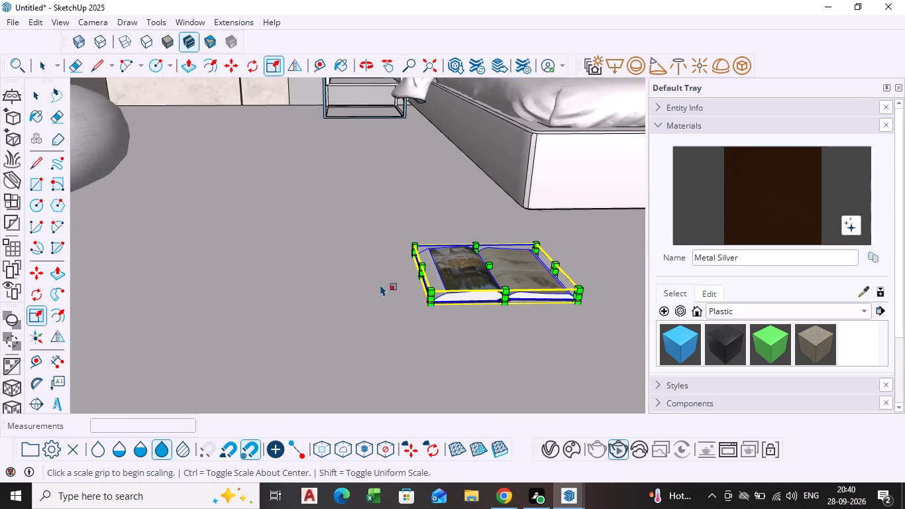
middle_click_drag(381, 284, 419, 276)
scroll(432, 275, "up", 4)
left_click(435, 263)
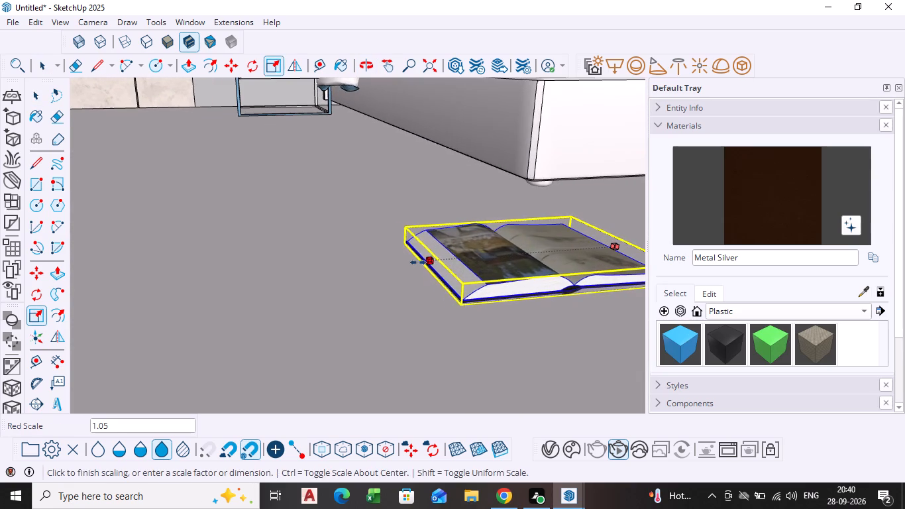
left_click(393, 265)
Scale the open book by about 1.05 along its red direction from the sketch-page edge facing away from the sofa.
scroll(452, 324, "down", 4)
middle_click_drag(457, 323, 366, 343, "shift")
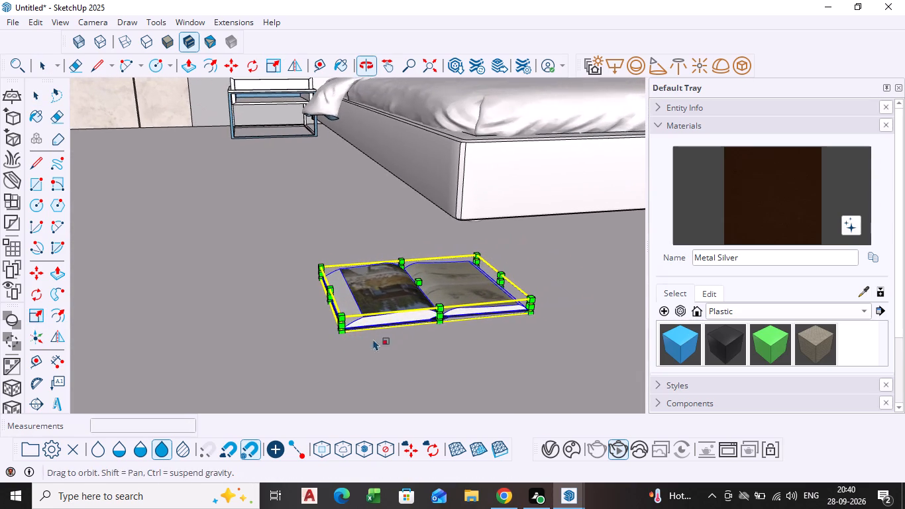
middle_click_drag(586, 276, 415, 286)
scroll(499, 345, "up", 6)
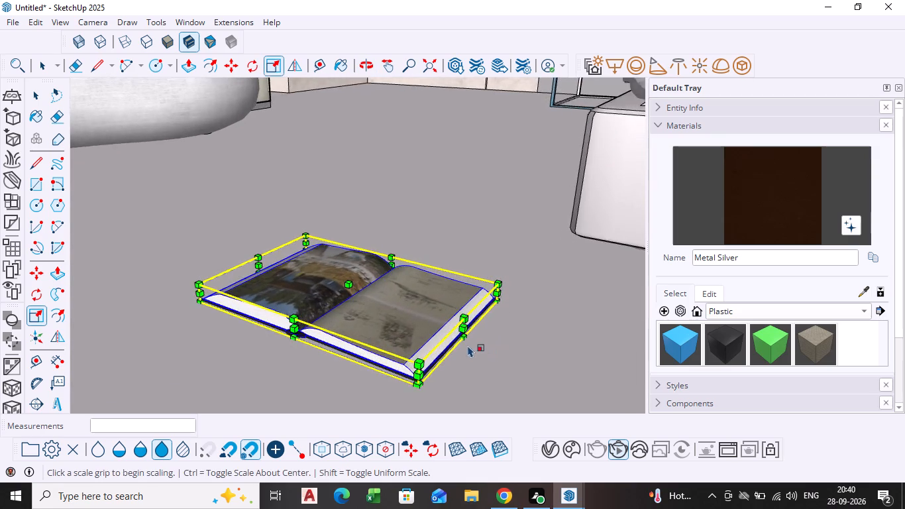
scroll(468, 345, "up", 1)
left_click(464, 324)
left_click(481, 329)
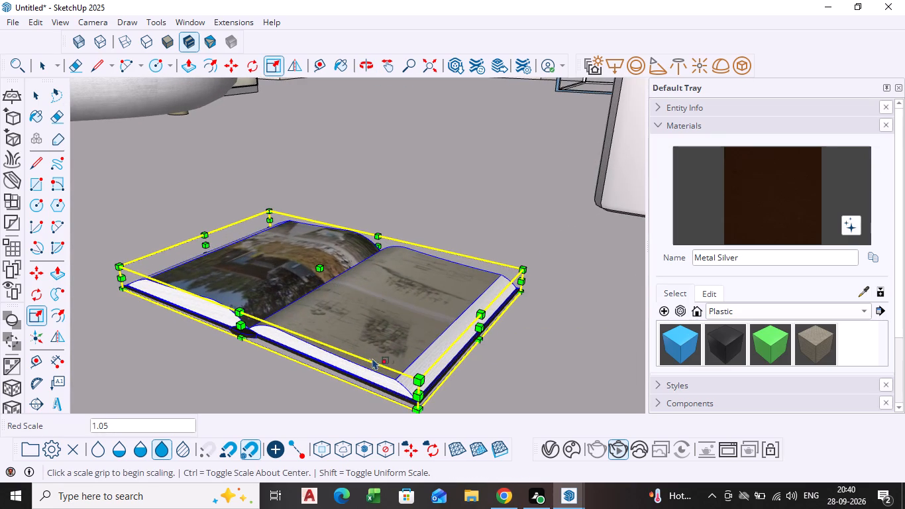
Scale the open book by about 1.12 along its green direction from the edge facing the room's open front.
left_click(239, 326)
left_click(215, 335)
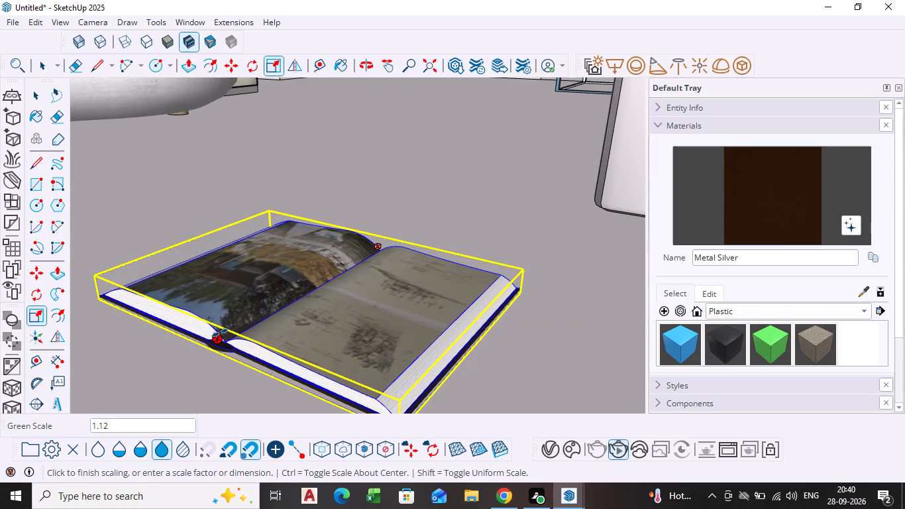
Stretch the open book further along its green direction from the spine end facing the headboard wall.
middle_click_drag(390, 247, 269, 304)
middle_click_drag(519, 260, 396, 284)
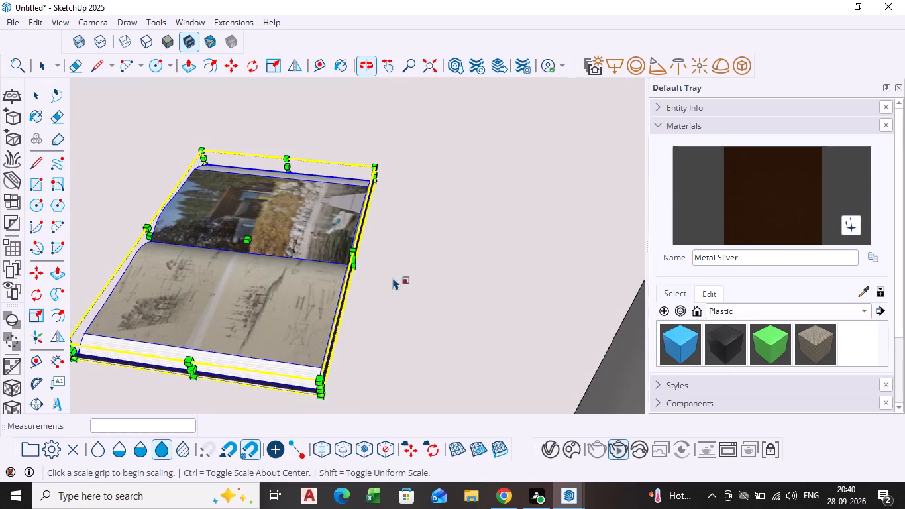
scroll(375, 276, "up", 11)
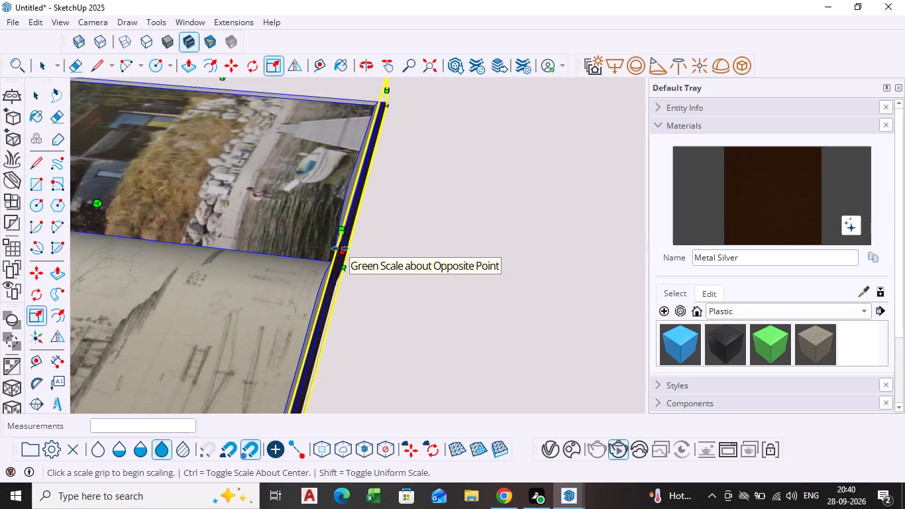
left_click(344, 249)
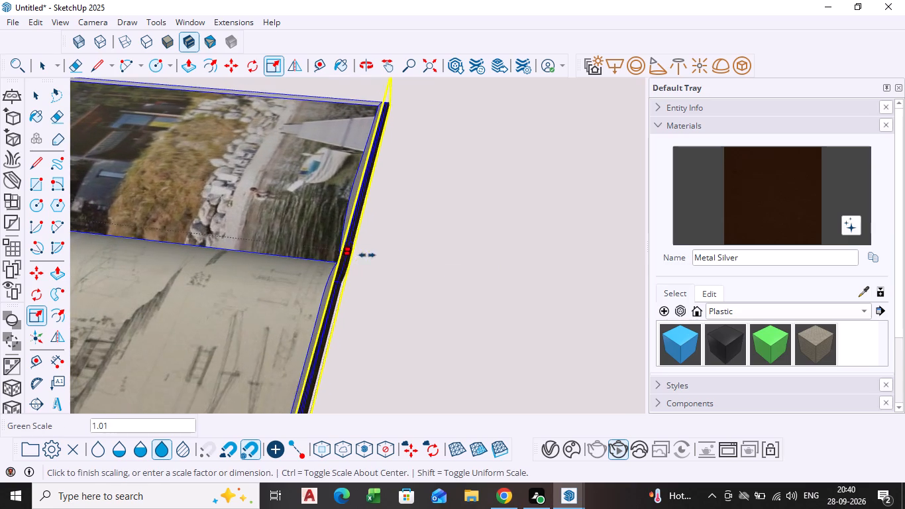
left_click(405, 264)
key("space")
Deselect the open book and examine its size and placement against the bed, sofa and the rest of the room.
scroll(527, 256, "down", 9)
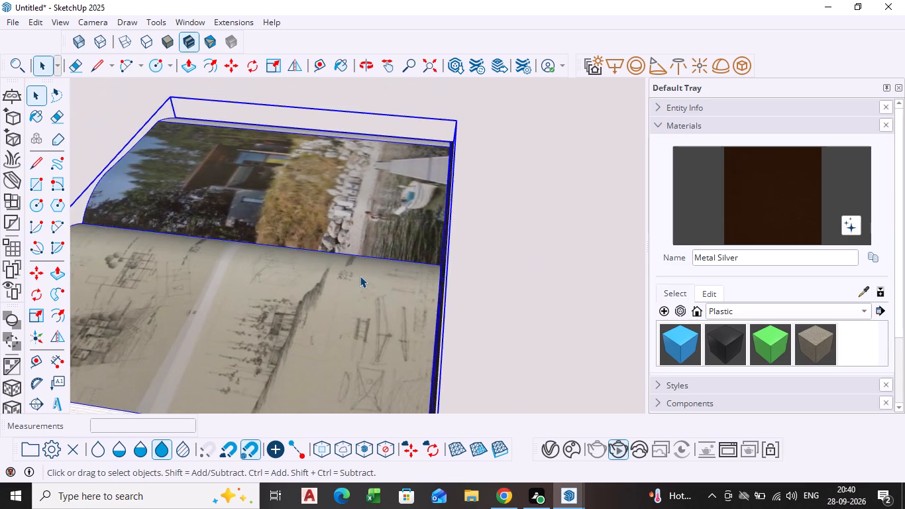
scroll(360, 276, "down", 1)
scroll(309, 304, "down", 1)
middle_click_drag(311, 306, 531, 268)
left_click(231, 364)
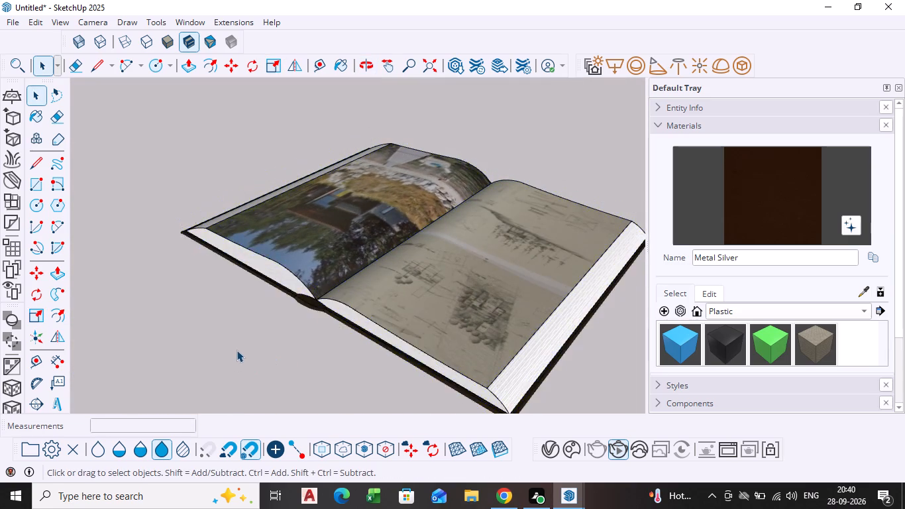
scroll(237, 350, "down", 16)
middle_click_drag(332, 337, 400, 331)
scroll(398, 295, "down", 5)
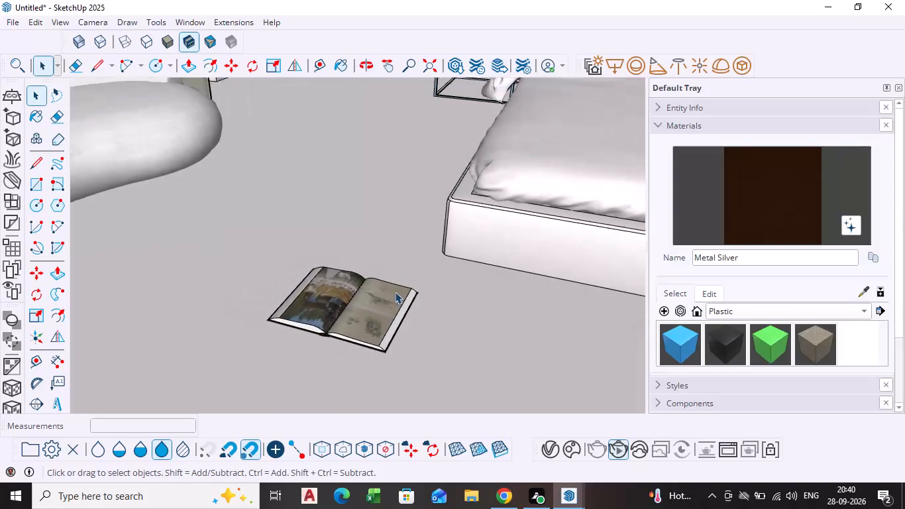
scroll(395, 292, "down", 20)
scroll(417, 335, "down", 1)
middle_click_drag(423, 339, 437, 344)
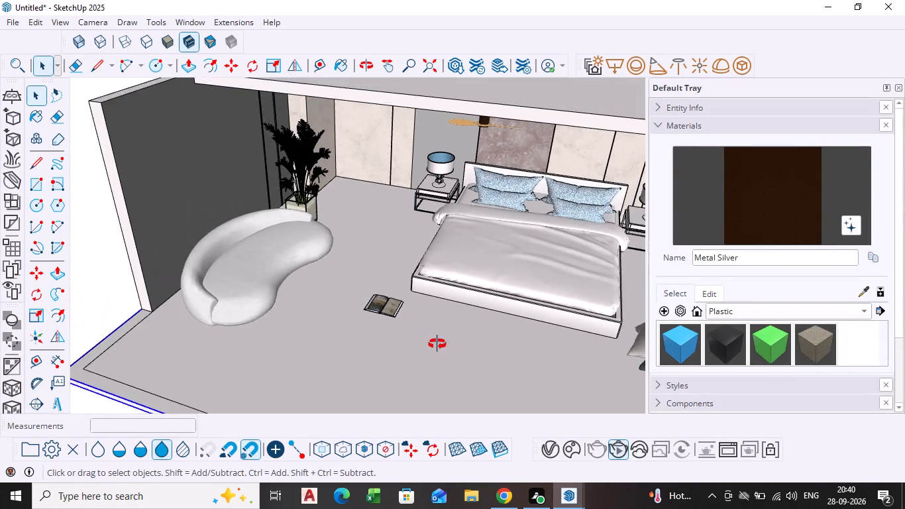
middle_click_drag(437, 344, 491, 333)
scroll(489, 347, "down", 1)
scroll(423, 308, "up", 4)
Scale the open book by about 1.38 along its red direction from the photo-page edge facing the sofa.
left_click(427, 294)
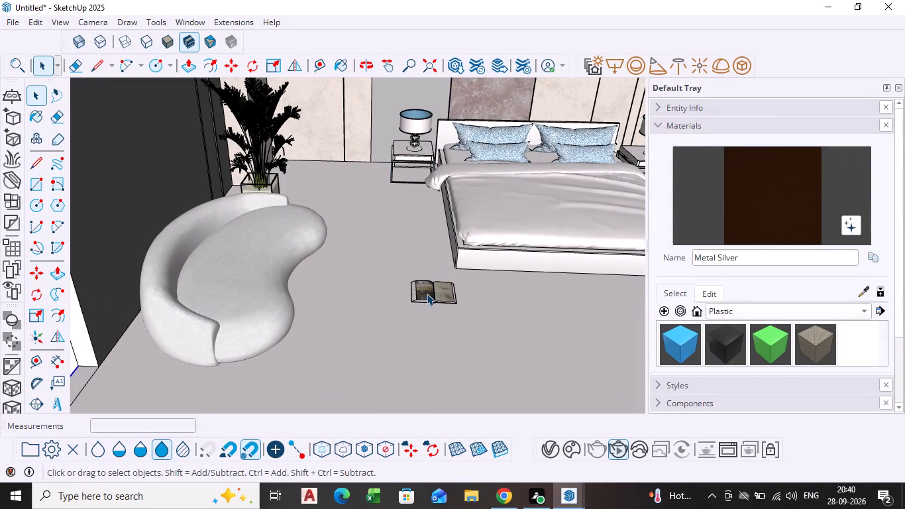
scroll(427, 294, "up", 10)
middle_click_drag(404, 308, 447, 321)
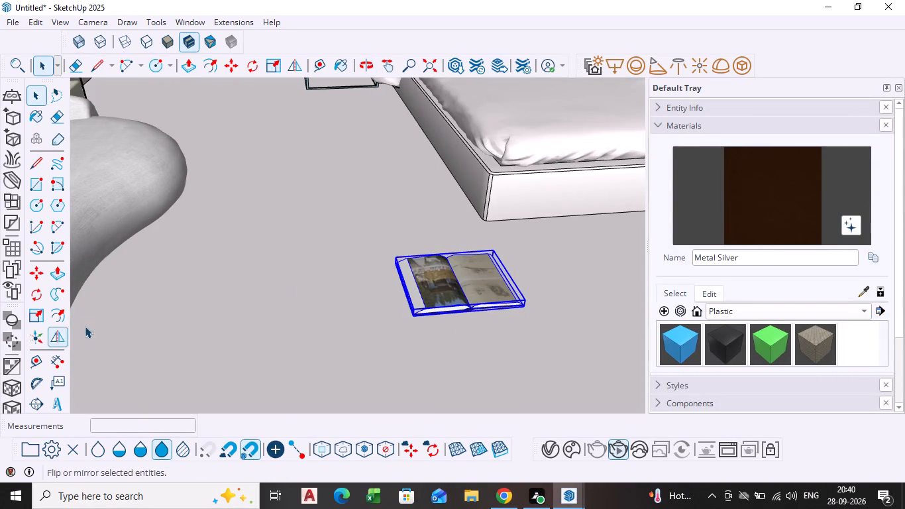
left_click(44, 321)
scroll(362, 292, "up", 8)
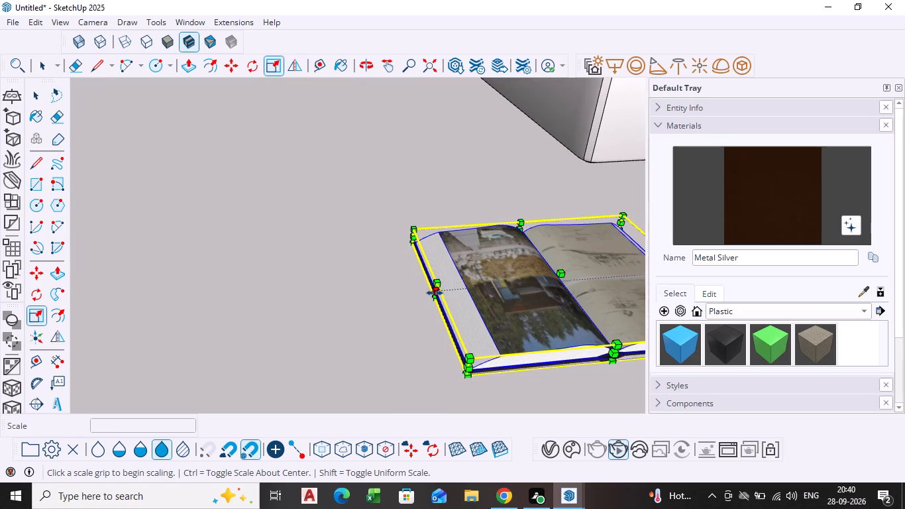
left_click(434, 294)
left_click(339, 294)
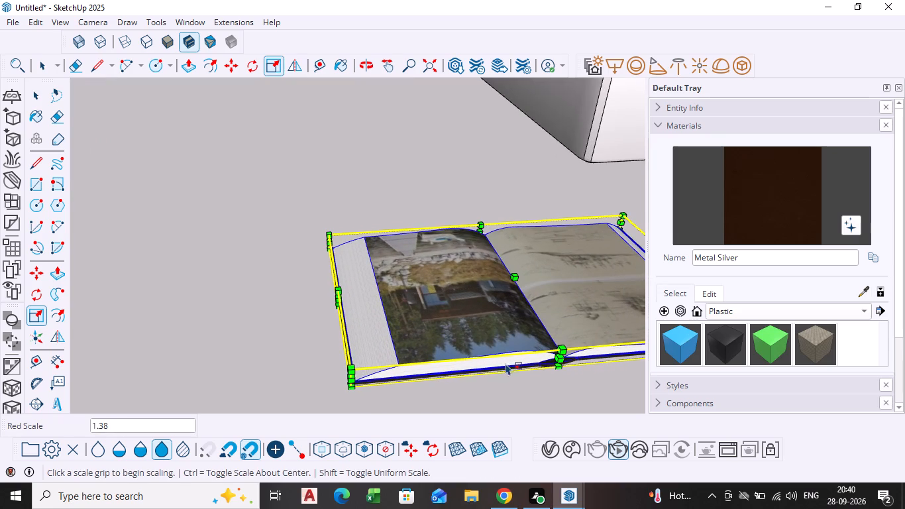
Scale the open book along its green direction from the spine end facing the room's open front.
left_click(559, 362)
scroll(556, 389, "down", 4)
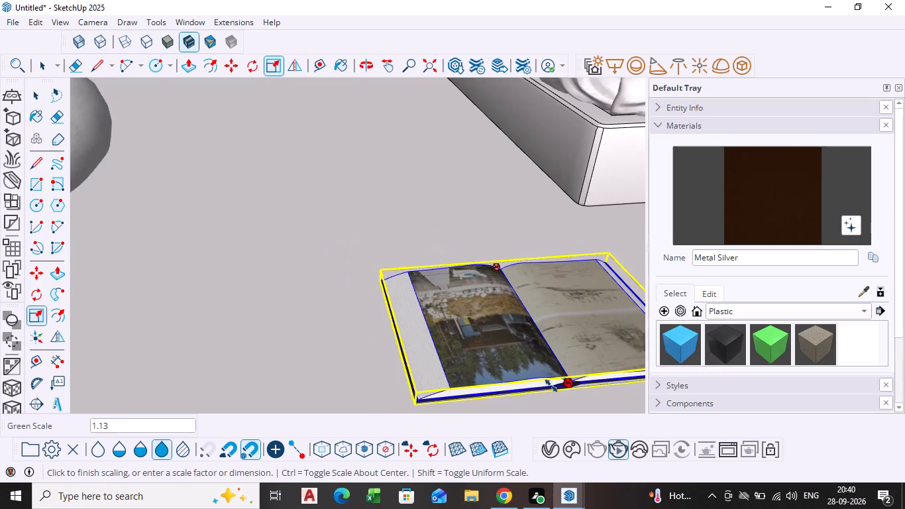
middle_click_drag(545, 378, 416, 339, "shift")
scroll(541, 377, "down", 1, "shift")
left_click(439, 374)
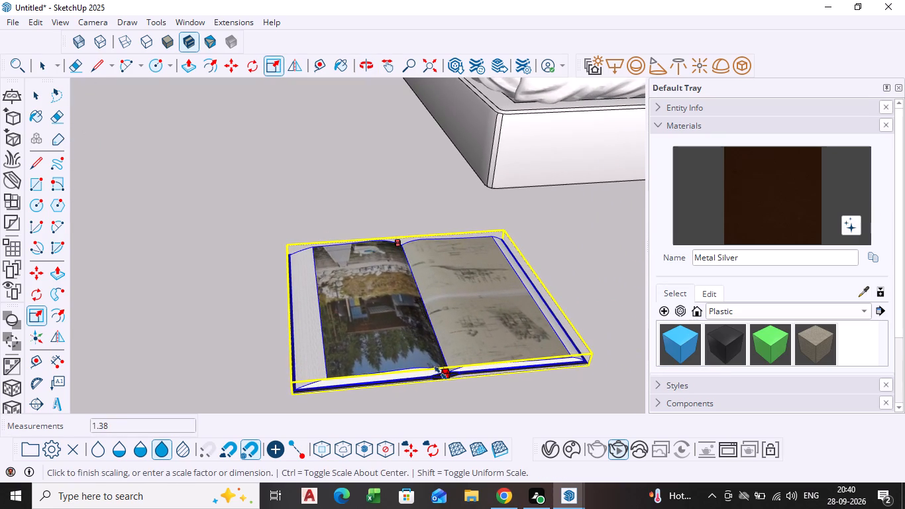
Stretch the open book along its red direction from the sketch-page edge facing away from the sofa.
scroll(540, 342, "down", 1)
middle_click_drag(540, 341, 374, 311)
scroll(484, 365, "up", 4)
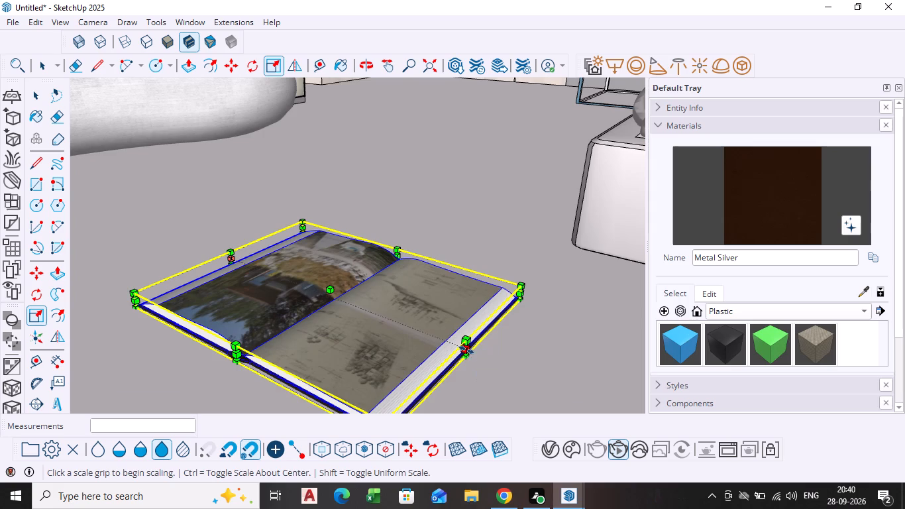
left_click(466, 350)
left_click(527, 378)
key("space")
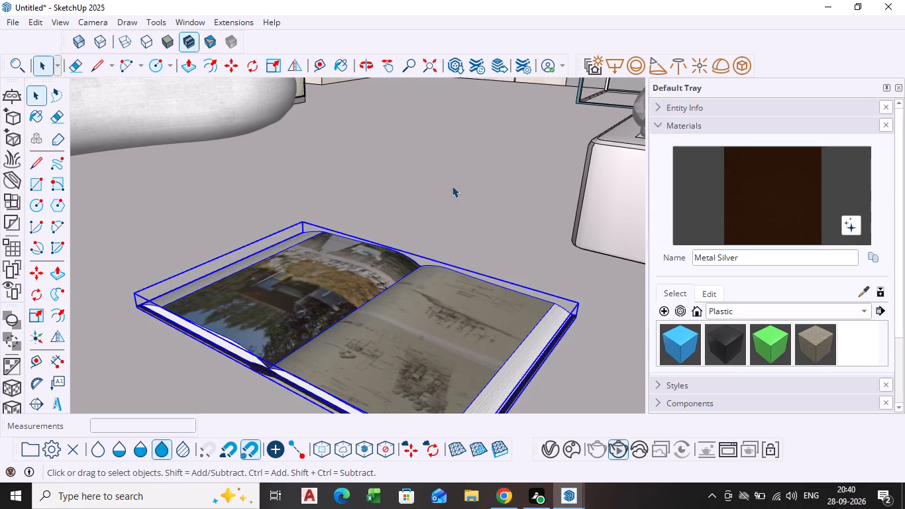
Deselect the open book and examine its enlarged size against the bed, sofa and whole room.
scroll(457, 170, "down", 10)
middle_click_drag(441, 338, 529, 371)
left_click(522, 335)
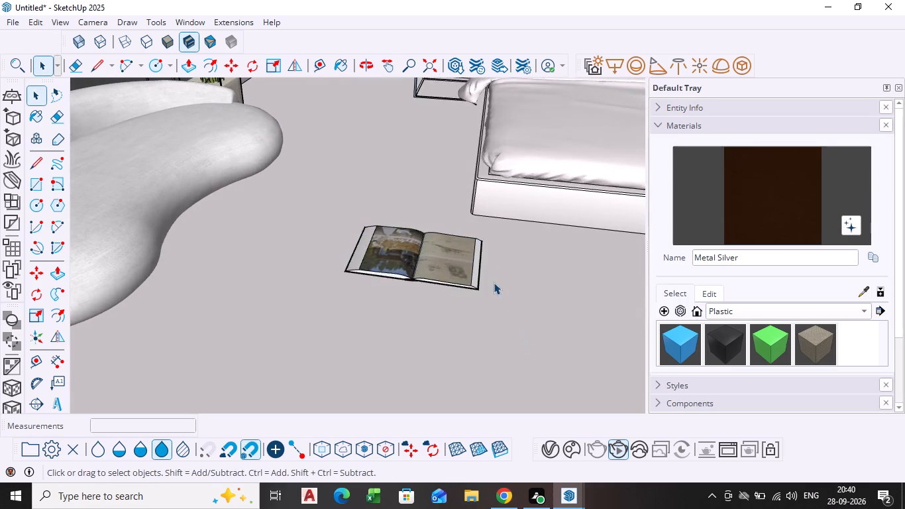
scroll(482, 256, "down", 16)
middle_click_drag(529, 272, 431, 262, "shift")
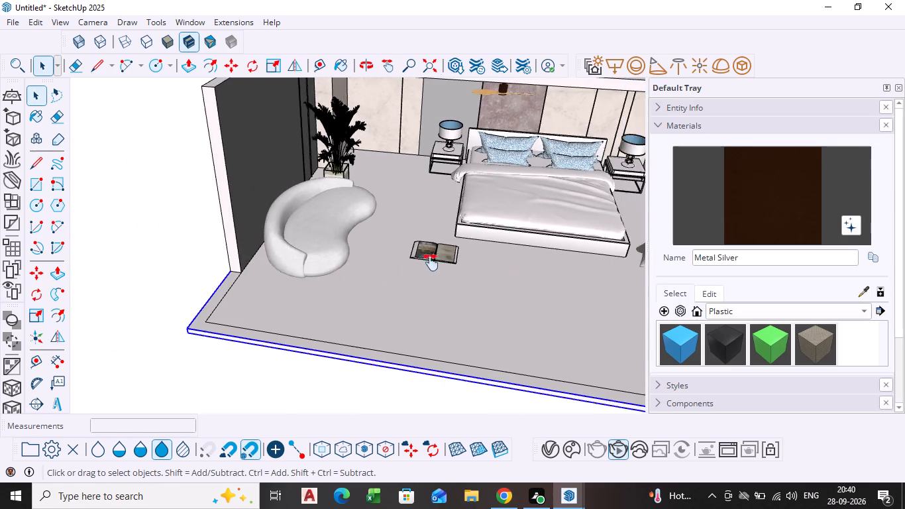
middle_click_drag(431, 262, 388, 275, "shift")
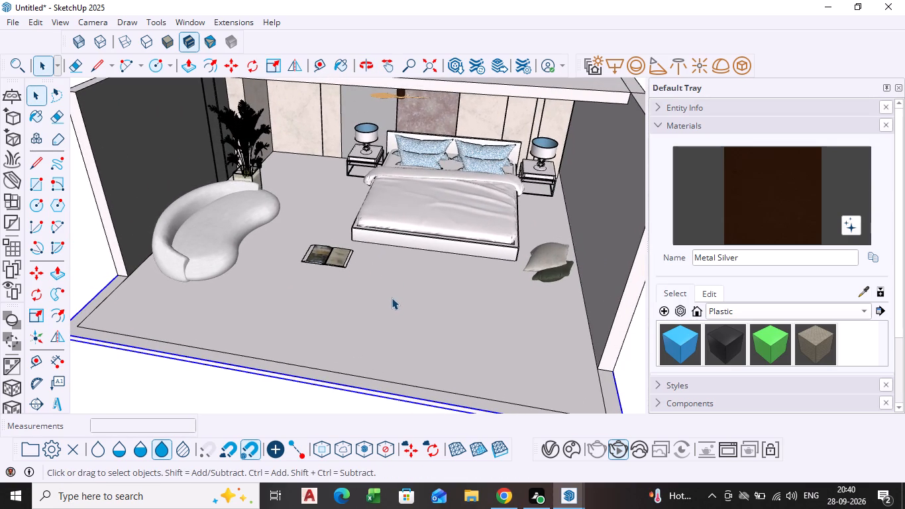
middle_click_drag(403, 299, 429, 220)
scroll(403, 299, "down", 1)
scroll(415, 194, "up", 1)
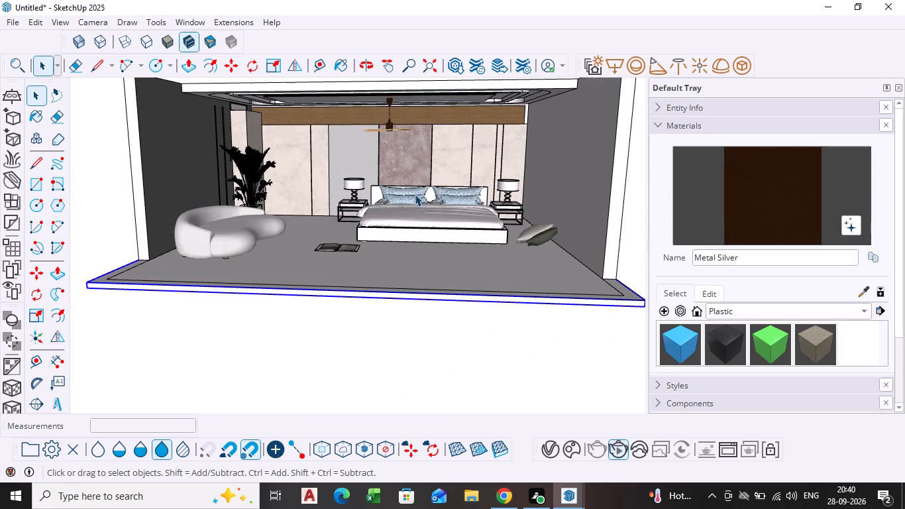
scroll(415, 194, "up", 1)
middle_click_drag(411, 203, 393, 284)
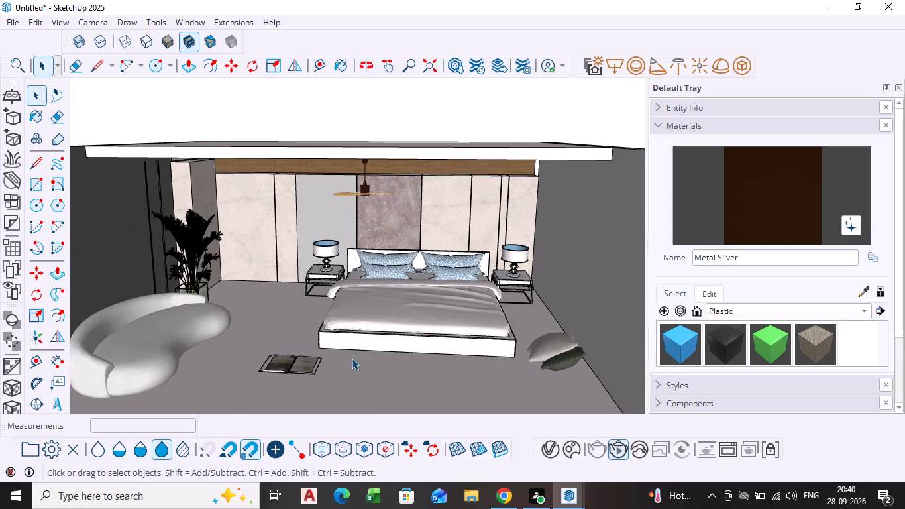
middle_click_drag(343, 360, 378, 341, "shift")
middle_click_drag(376, 340, 378, 309)
scroll(364, 332, "up", 1)
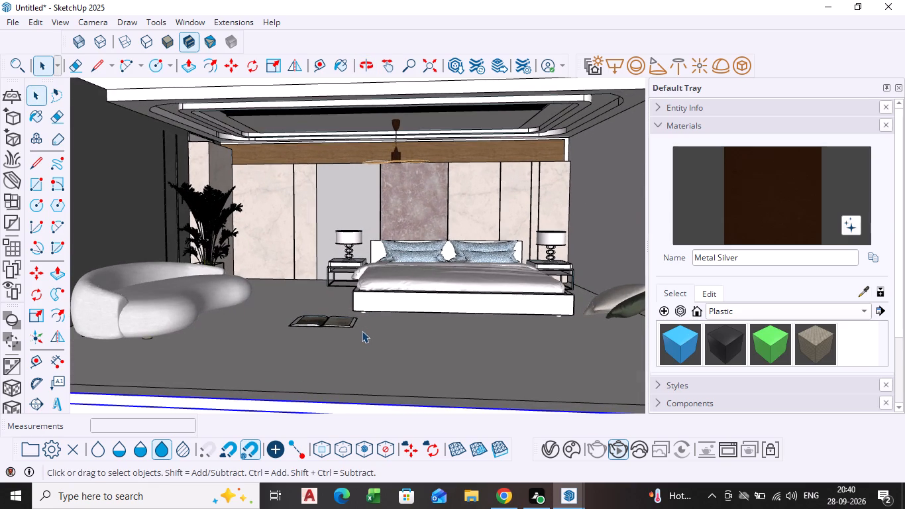
Thicken the open book by scaling it about 1.00 in green and 2.10 in blue from the upper spine edge facing the room's open front.
left_click(324, 318)
scroll(324, 318, "up", 4)
middle_click_drag(324, 317, 324, 359)
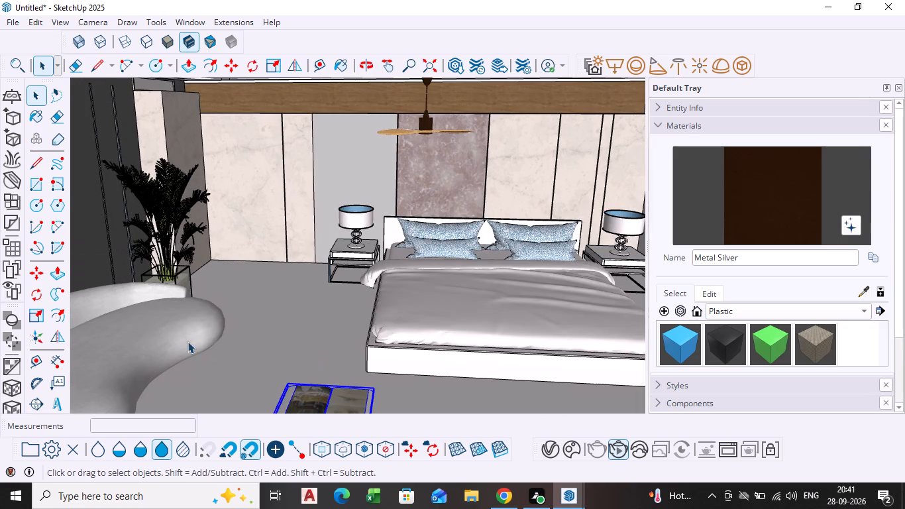
left_click(42, 314)
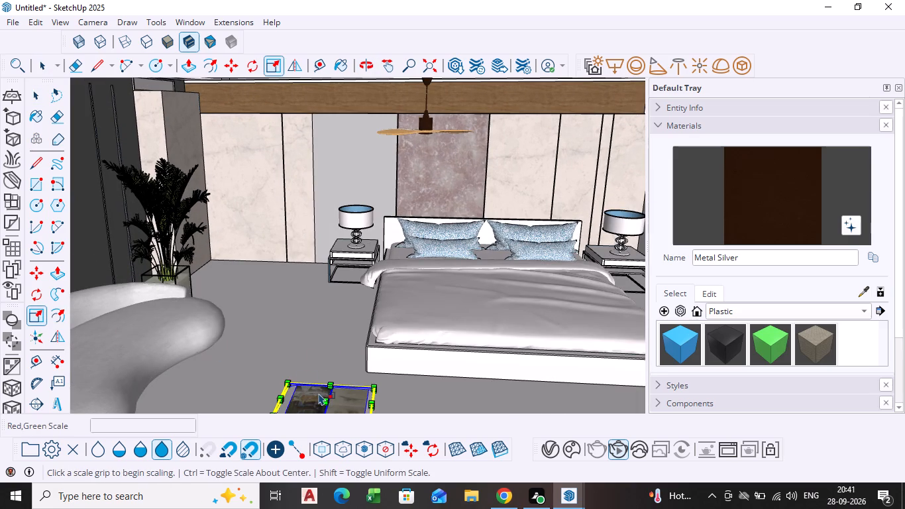
left_click(327, 400)
scroll(329, 388, "down", 1)
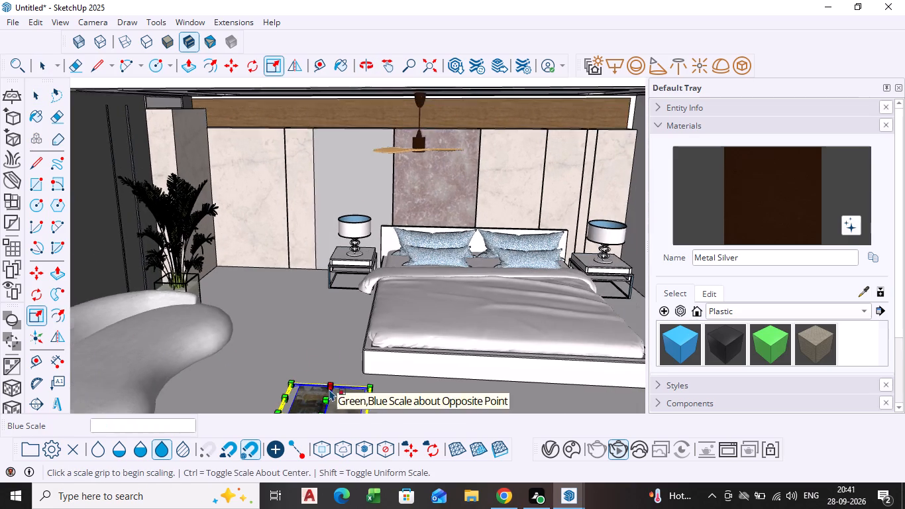
middle_click_drag(329, 389, 323, 362, "shift")
scroll(315, 386, "up", 4)
middle_click_drag(314, 382, 333, 391)
scroll(338, 384, "up", 3)
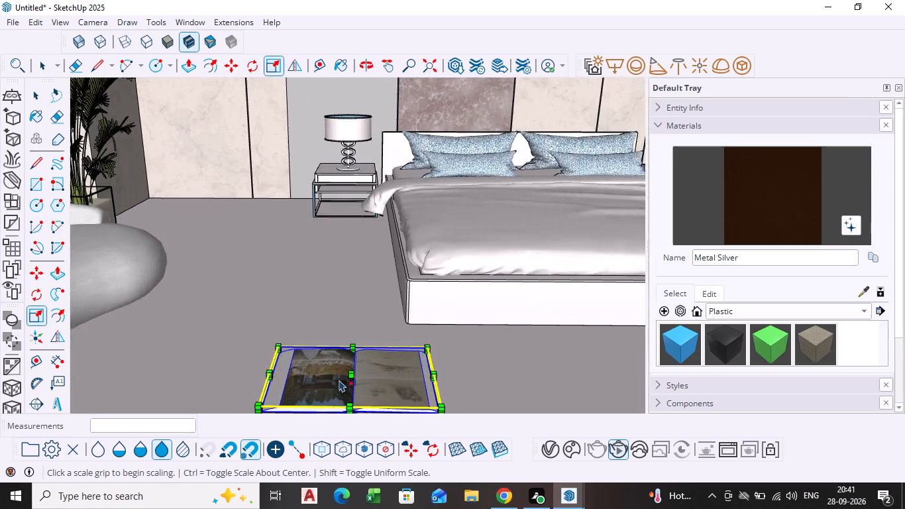
scroll(339, 380, "up", 5)
left_click(359, 376)
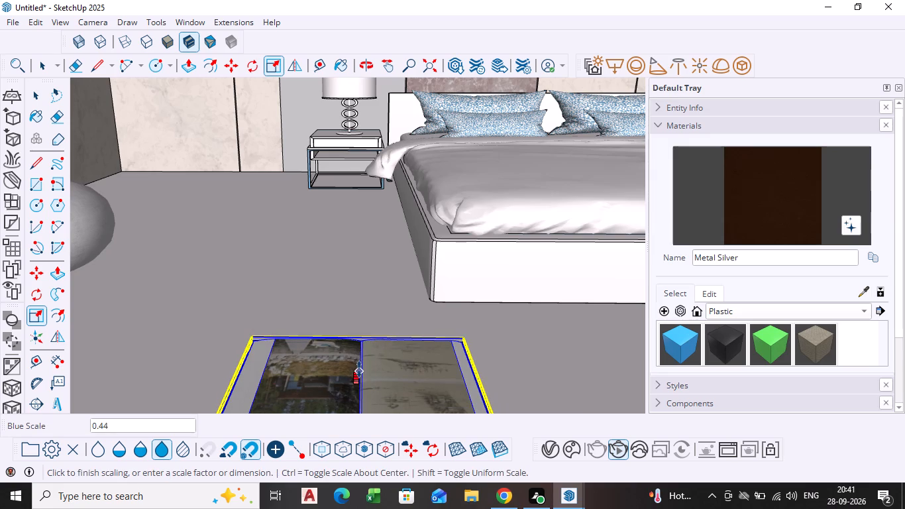
key("ctrl+z")
middle_click_drag(356, 381, 366, 354)
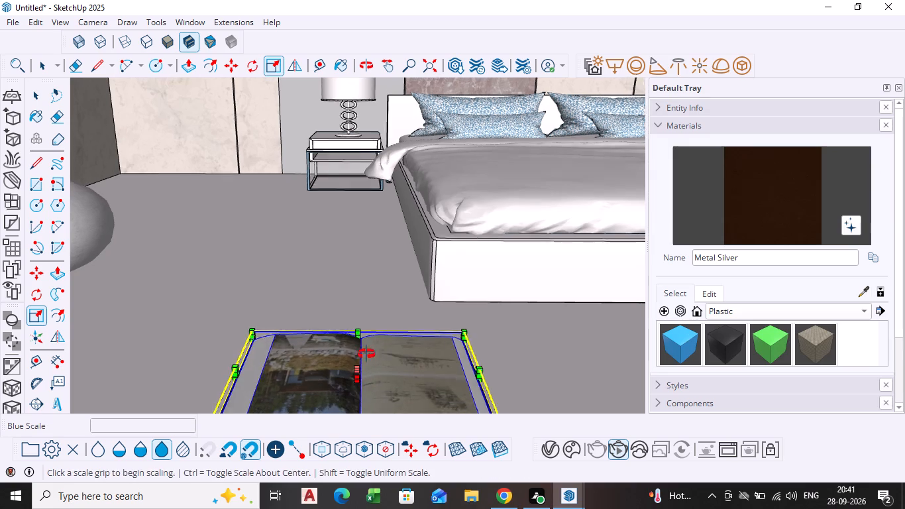
middle_click_drag(366, 354, 382, 343)
scroll(400, 386, "up", 7)
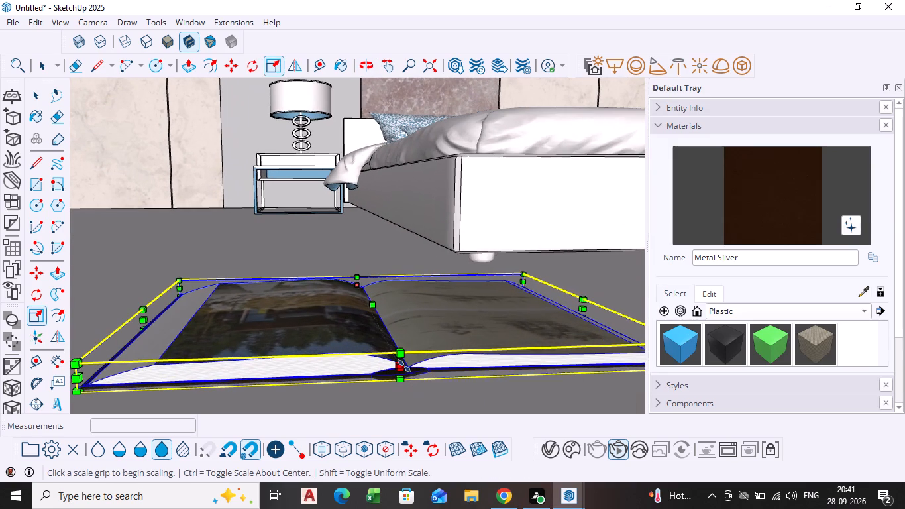
left_click(403, 368)
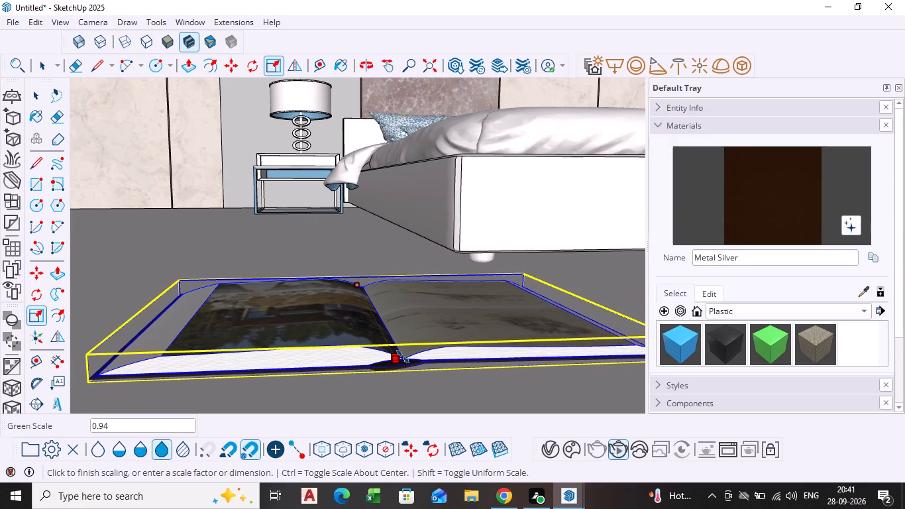
key("Escape")
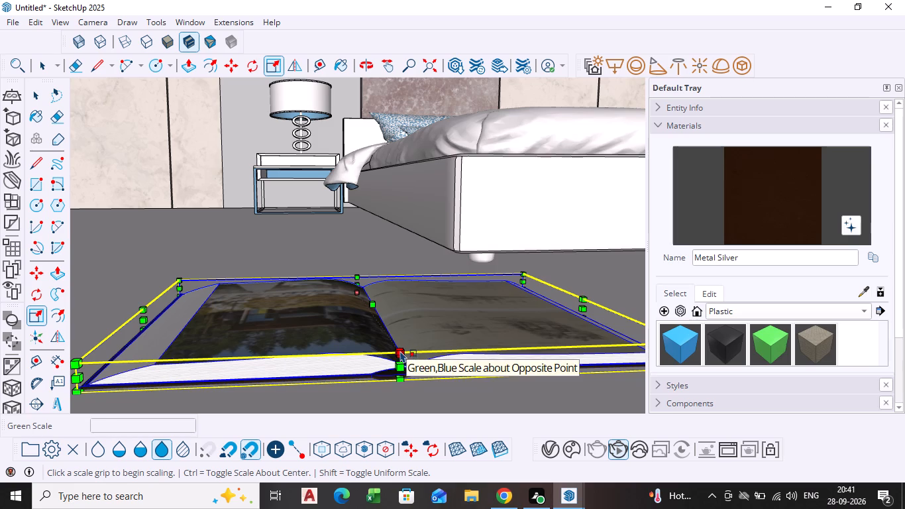
left_click(400, 349)
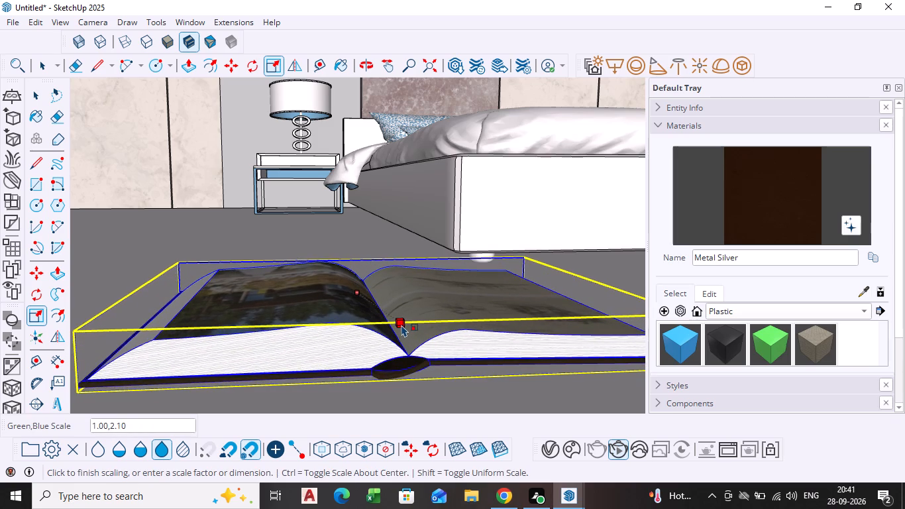
left_click(401, 324)
key("space")
Deselect the open book and examine its thickness and placement beside the bed from several views of the room.
scroll(390, 258, "down", 7)
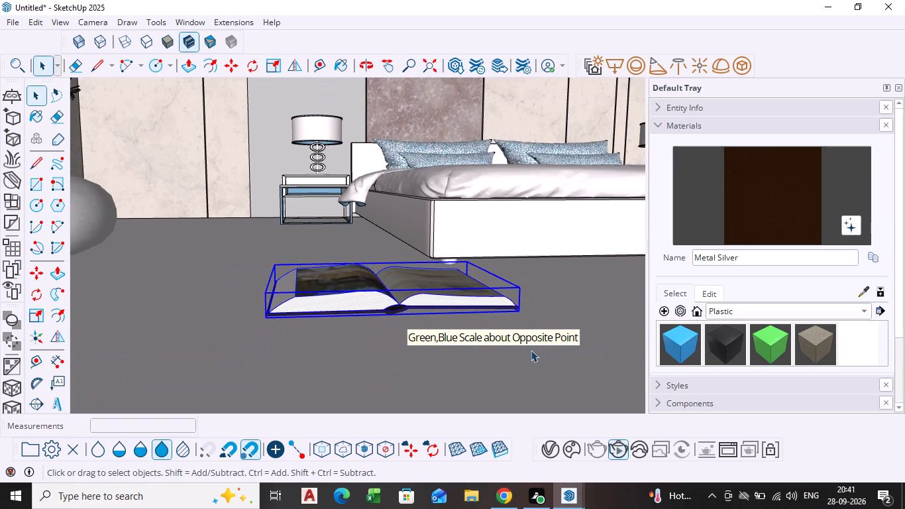
left_click(552, 296)
scroll(540, 300, "down", 8)
middle_click_drag(524, 292, 507, 294, "shift")
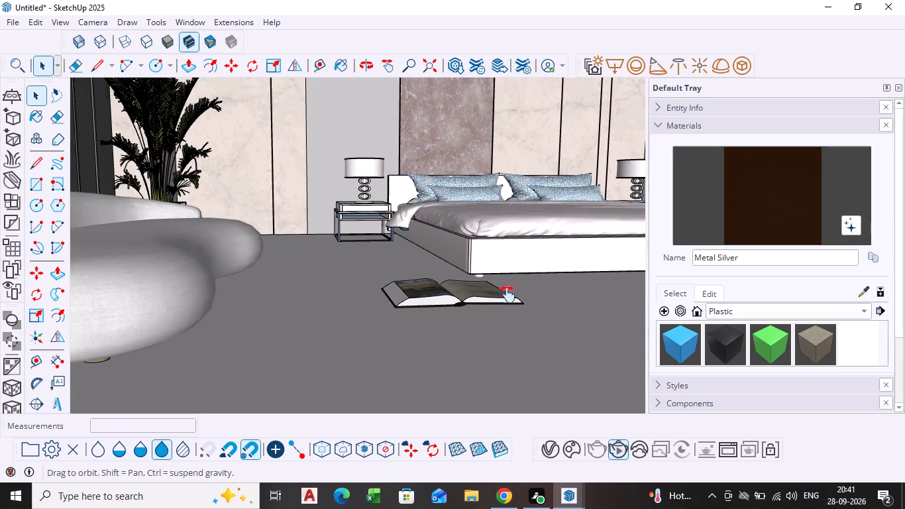
middle_click_drag(507, 294, 313, 306, "shift")
scroll(318, 302, "down", 9)
scroll(323, 295, "up", 4)
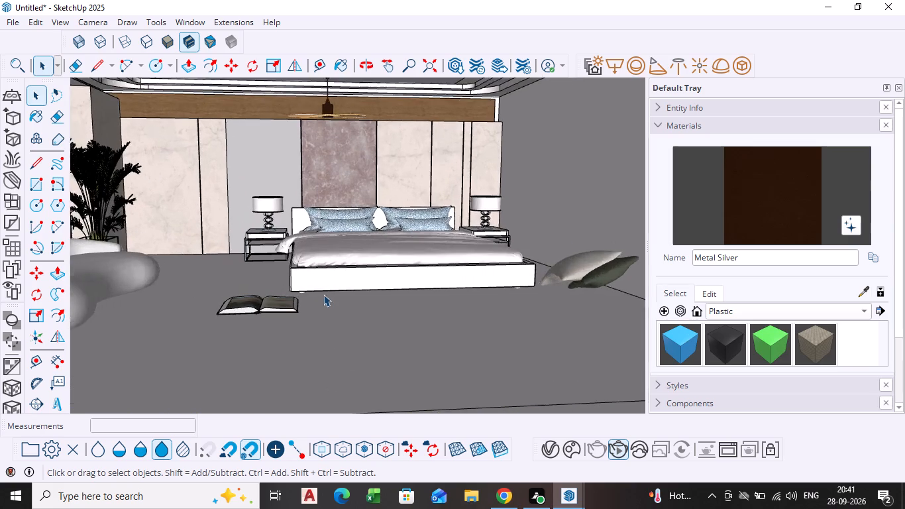
scroll(323, 294, "up", 3)
scroll(317, 303, "down", 2)
middle_click_drag(317, 294, 385, 298, "shift")
scroll(385, 294, "up", 1)
scroll(384, 290, "down", 3)
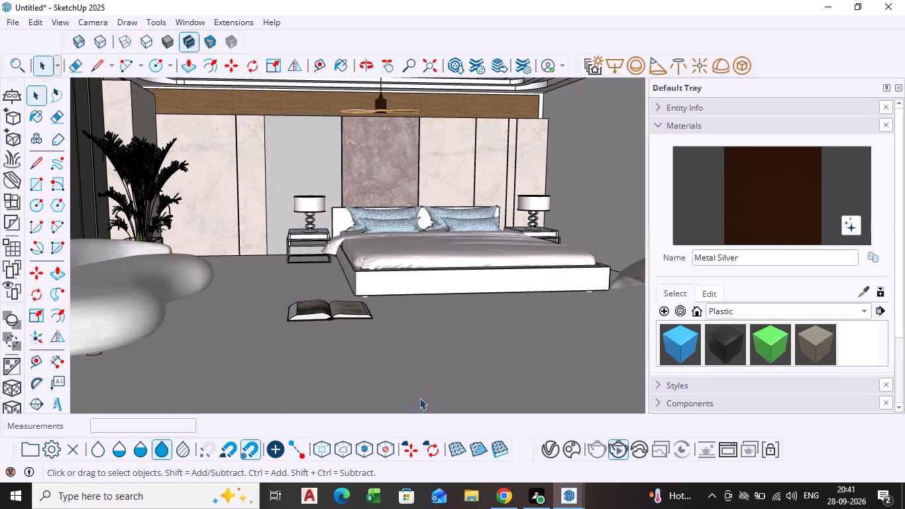
scroll(417, 332, "down", 2)
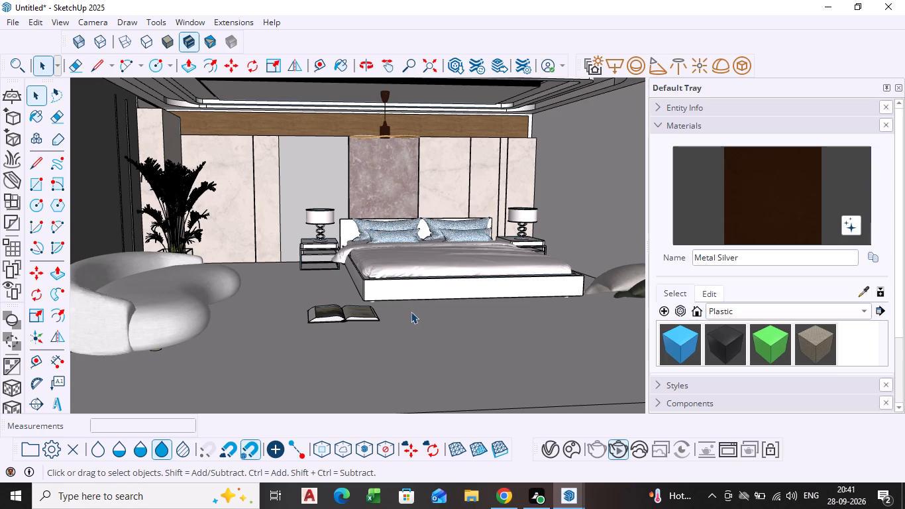
scroll(407, 320, "down", 2)
middle_click_drag(456, 314, 405, 323, "shift")
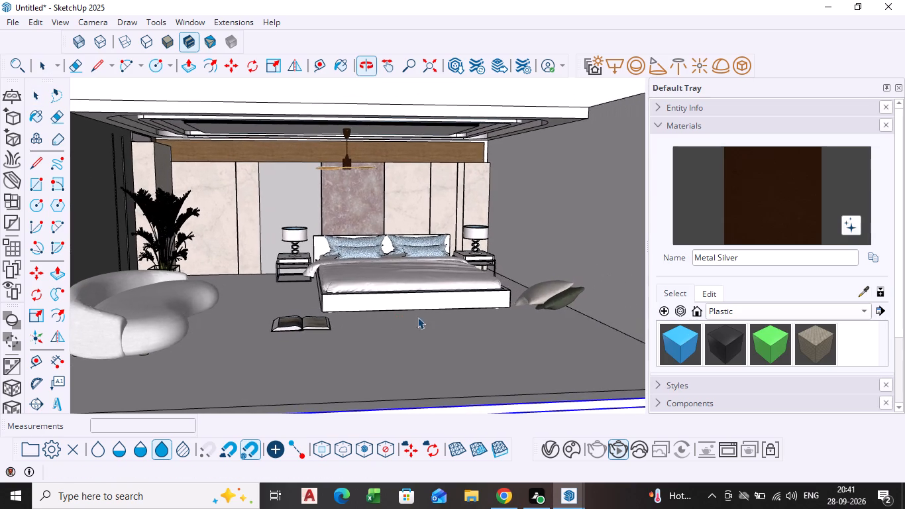
Rotate the pair of floor cushions beside the bed slightly steeper about the green axis.
scroll(549, 286, "up", 3)
middle_click_drag(556, 302, 527, 286)
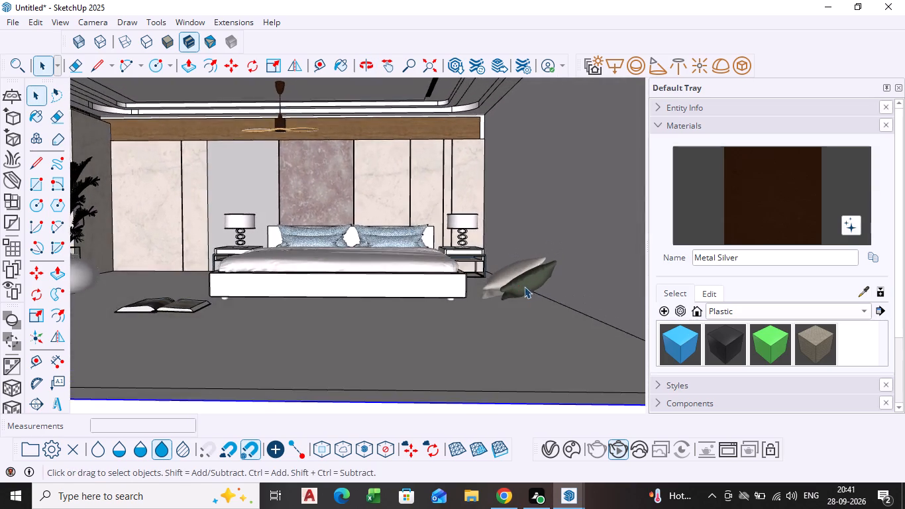
scroll(523, 284, "up", 5)
left_click(519, 287)
key("m")
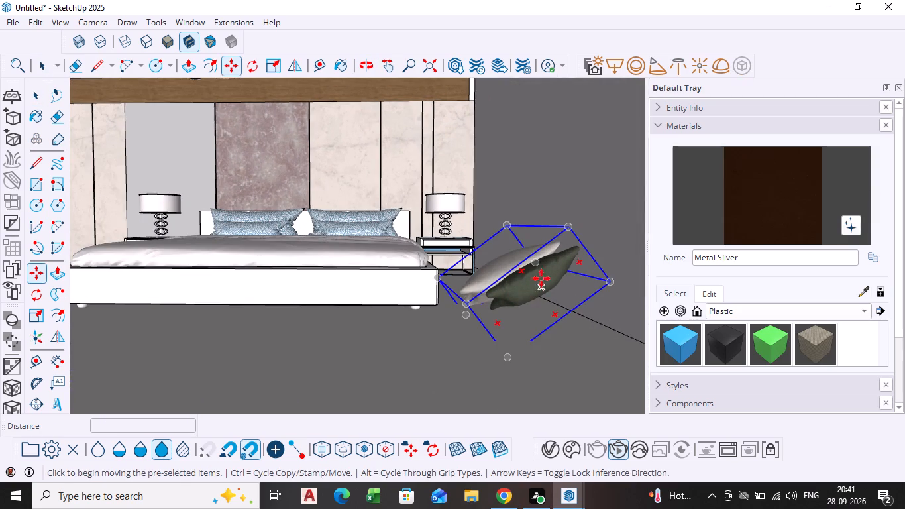
left_click(580, 264)
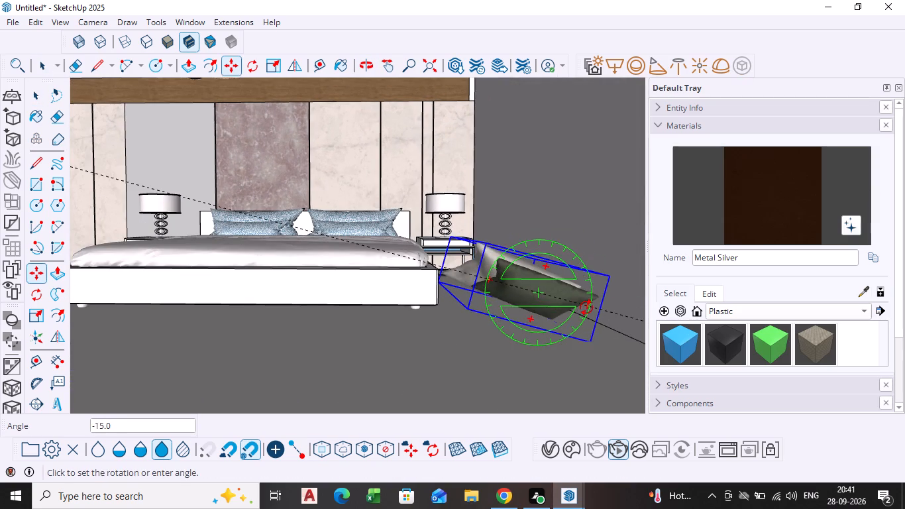
left_click(574, 260)
key("space")
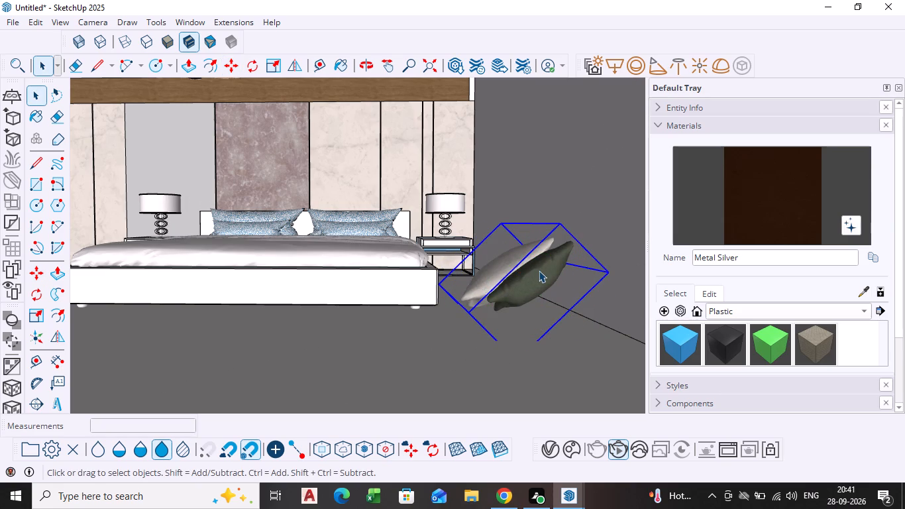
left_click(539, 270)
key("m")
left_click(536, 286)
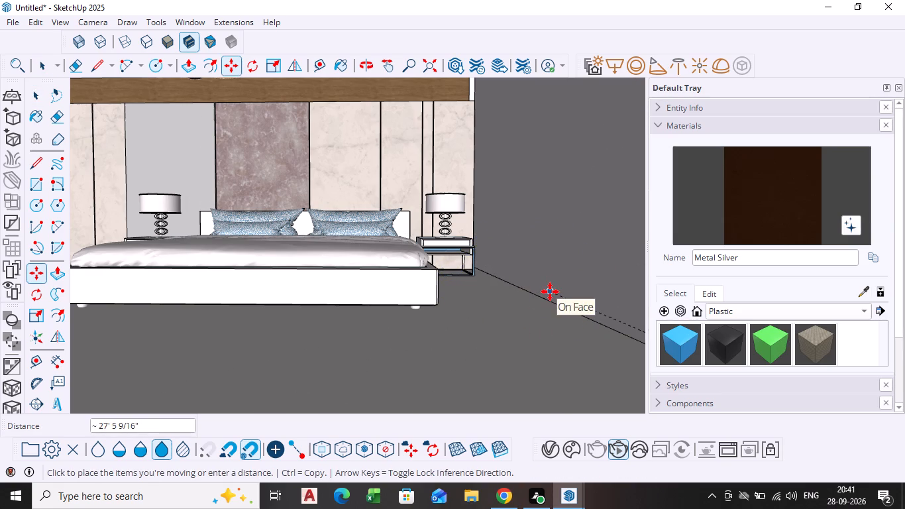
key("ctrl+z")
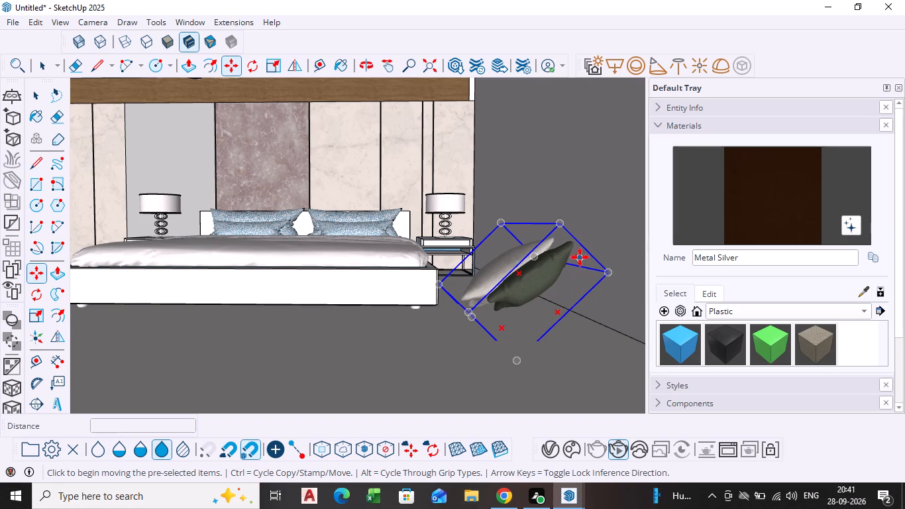
Rotate the pair of floor cushions flatter toward the floor about the green axis, to an angle of -66.4.
left_click(578, 255)
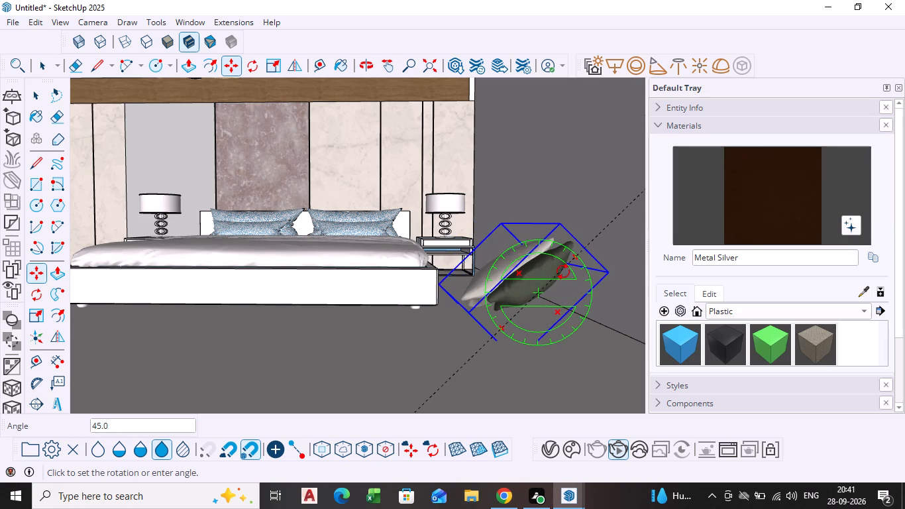
left_click(563, 272)
left_click(560, 312)
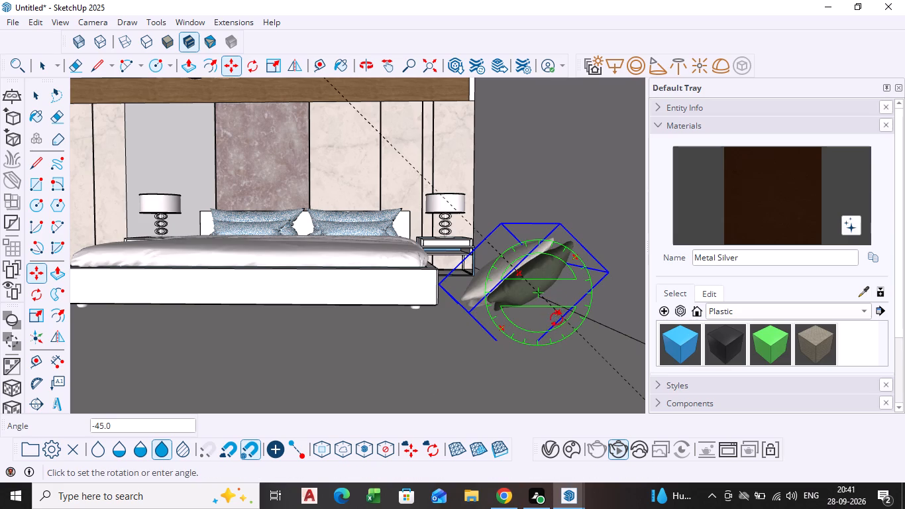
left_click(553, 327)
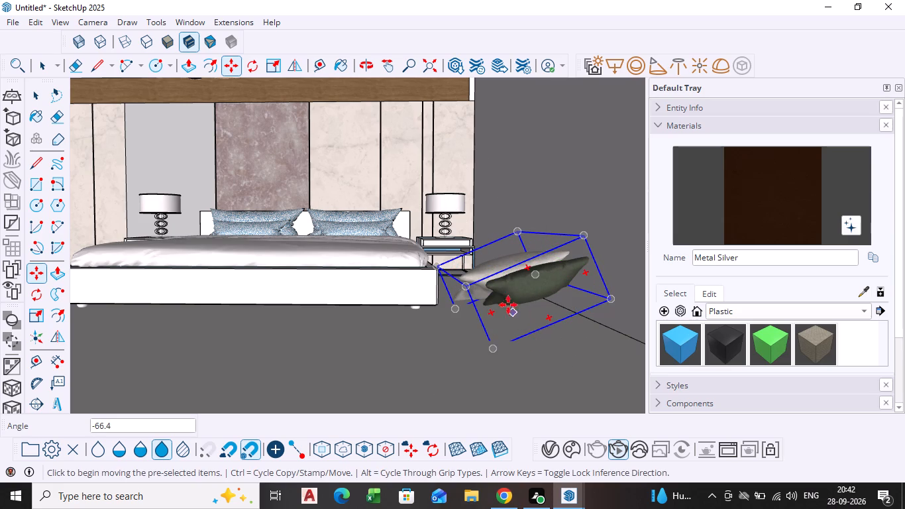
Lower the pair of floor cushions about 1/2" along the blue axis and deselect it.
left_click(493, 309)
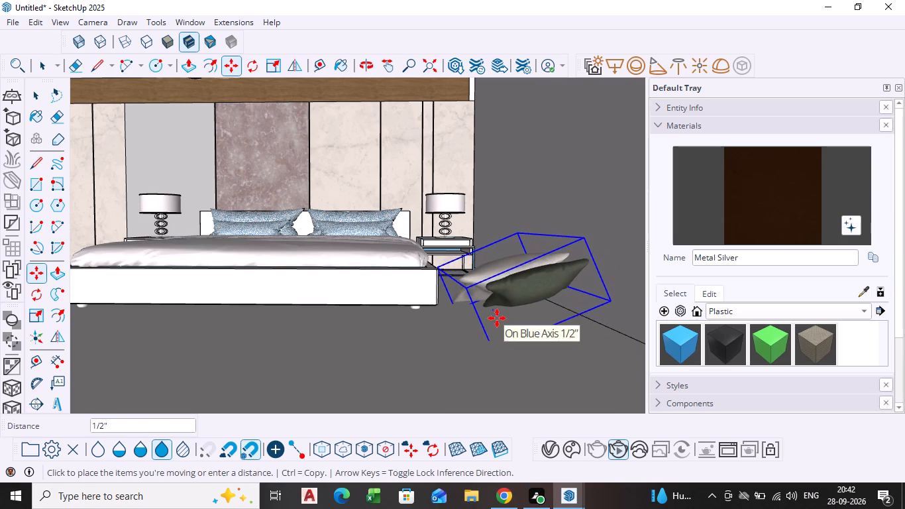
left_click(497, 318)
key("space")
scroll(458, 353, "down", 2)
middle_click_drag(456, 351, 480, 363)
left_click(415, 335)
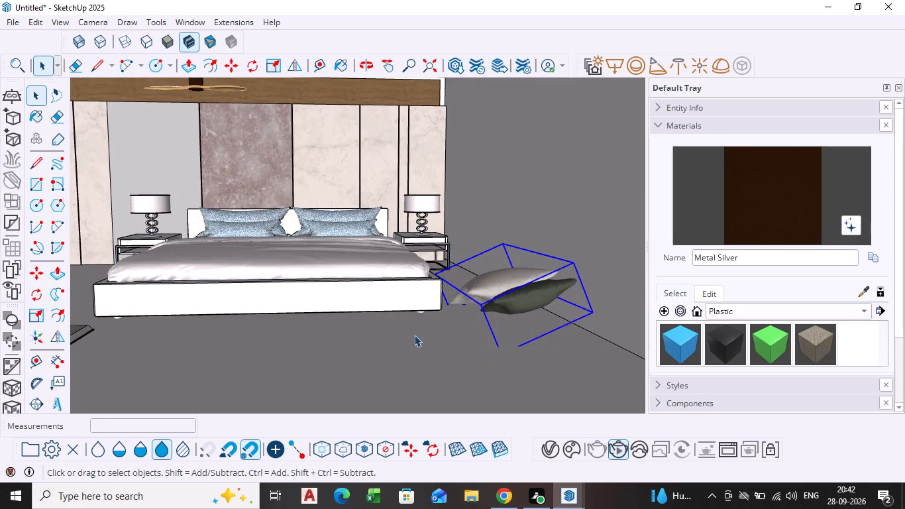
middle_click_drag(437, 326, 445, 352)
scroll(437, 326, "down", 5)
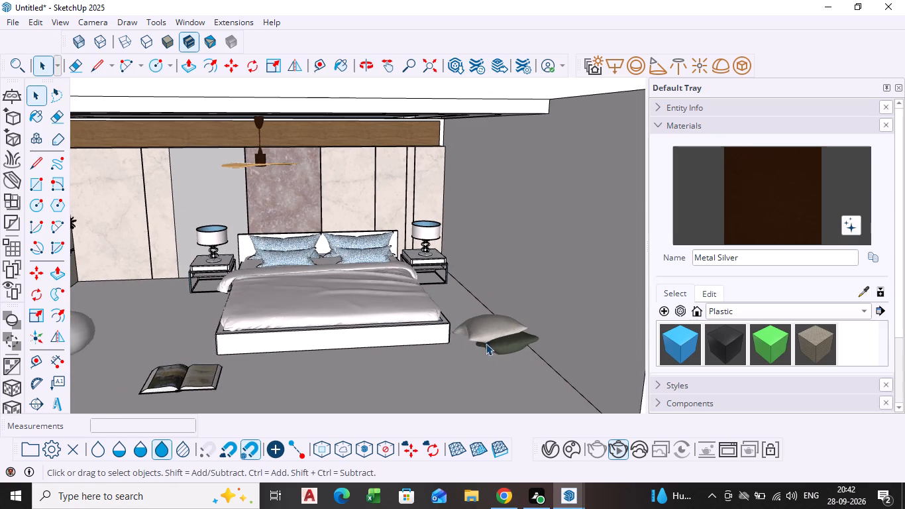
Scale the pair of floor cushions by about 1.00 in both green and blue from the edge away from the bed.
left_click(484, 333)
scroll(496, 347, "up", 1)
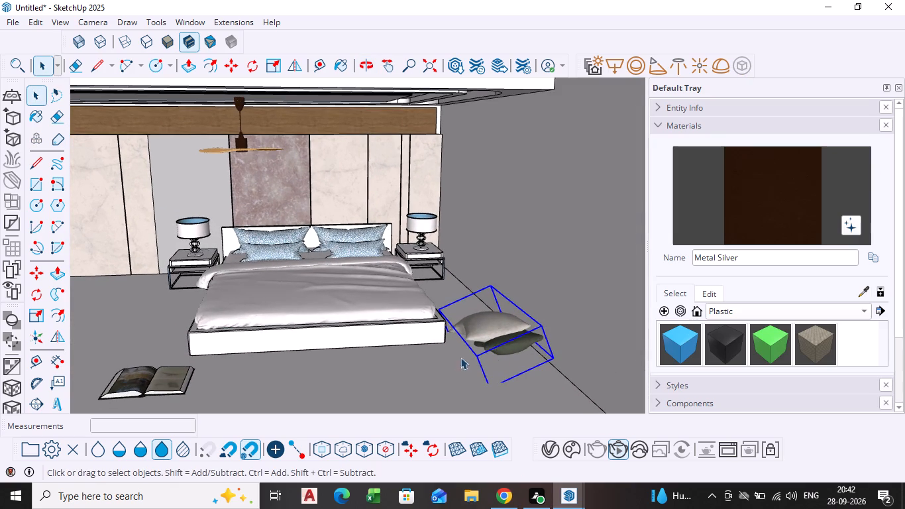
left_click(42, 321)
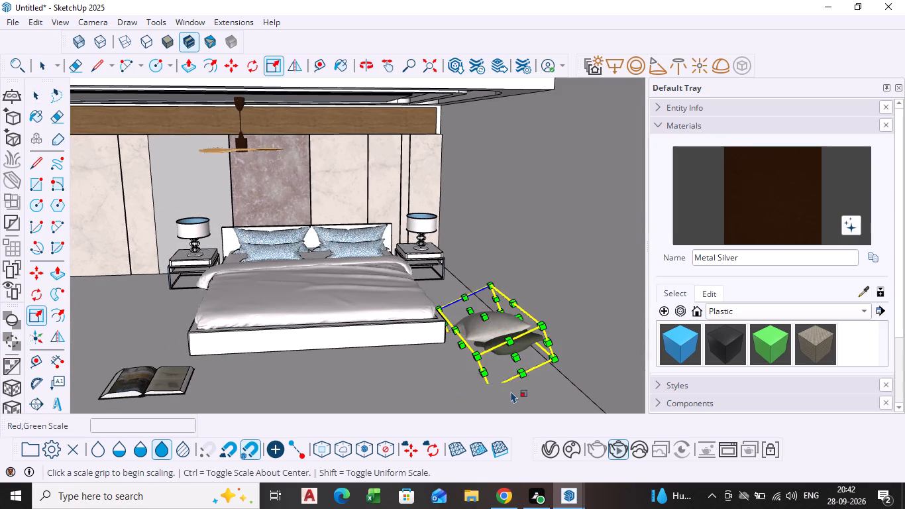
scroll(500, 360, "up", 3)
left_click(564, 334)
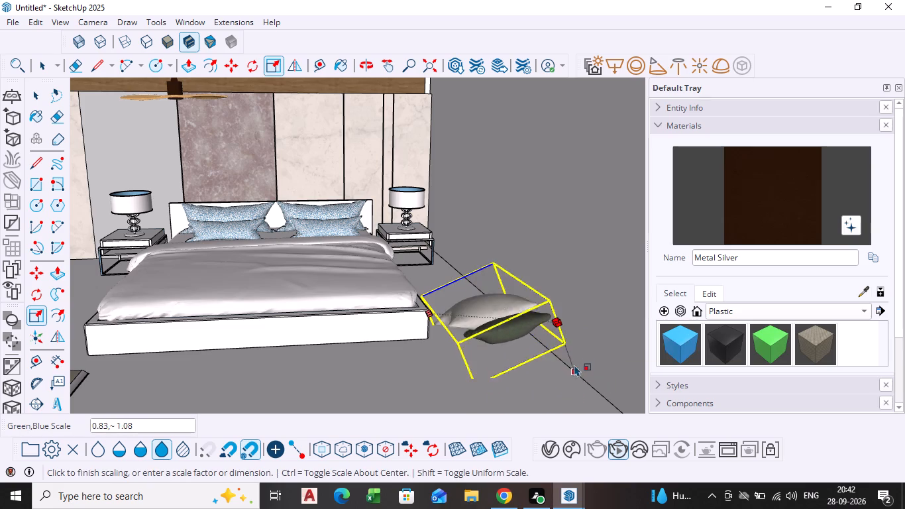
left_click(565, 341)
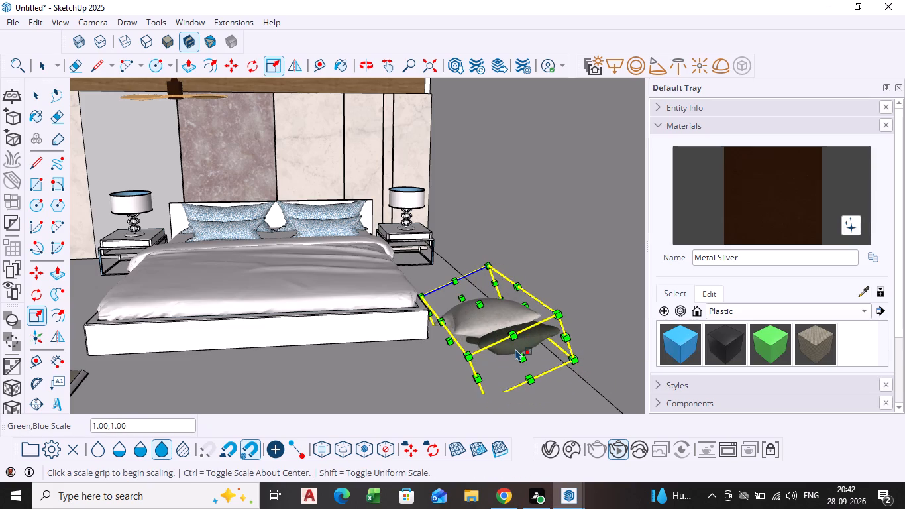
Move the pair of floor cushions about 3/16" beside the bed and deselect it.
key("m")
left_click(508, 331)
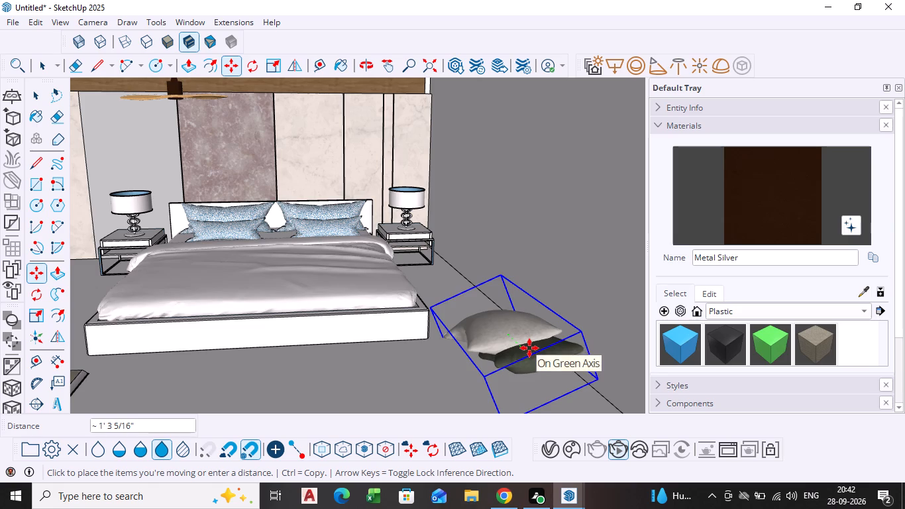
left_click(507, 338)
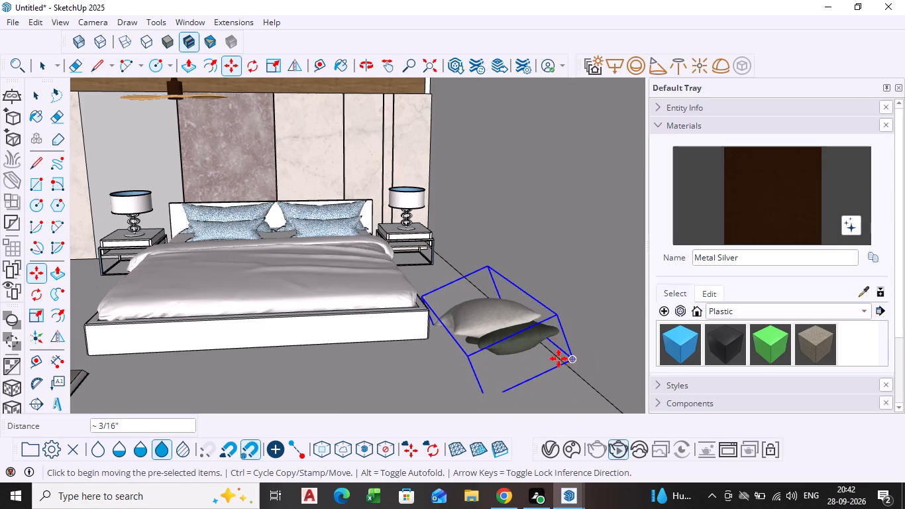
key("space")
key("space")
left_click(419, 353)
Move the pair of floor cushions about 2' along the green axis toward the headboard wall, beside the bed's corner.
scroll(467, 227, "down", 7)
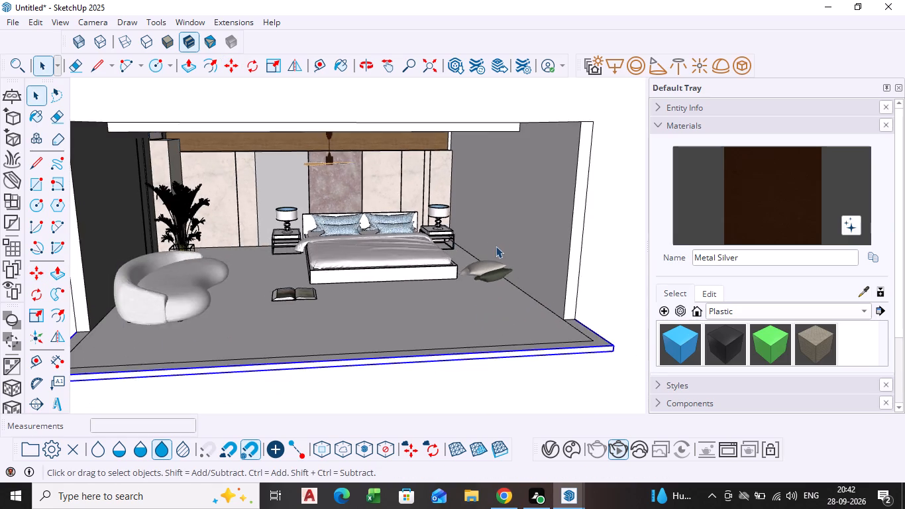
middle_click_drag(495, 248, 489, 278)
scroll(465, 264, "up", 3)
middle_click_drag(428, 278, 442, 248)
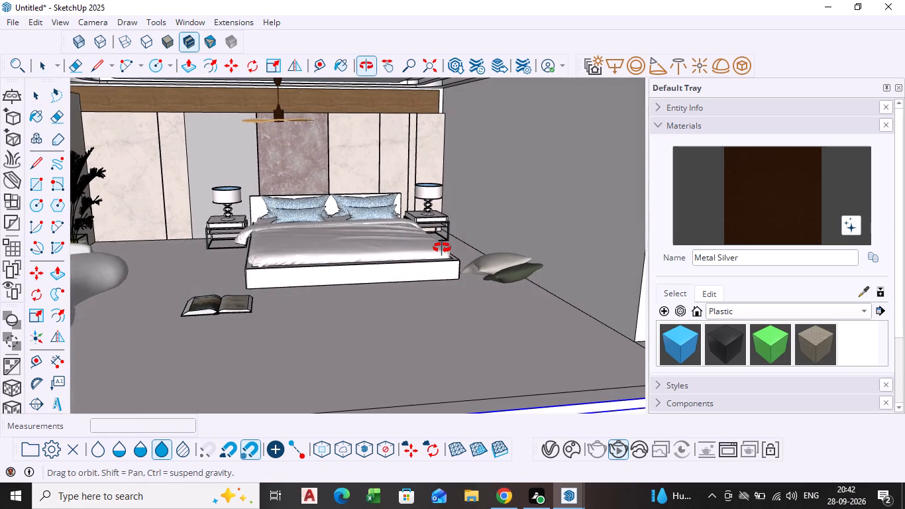
middle_click_drag(442, 248, 443, 248)
left_click(496, 264)
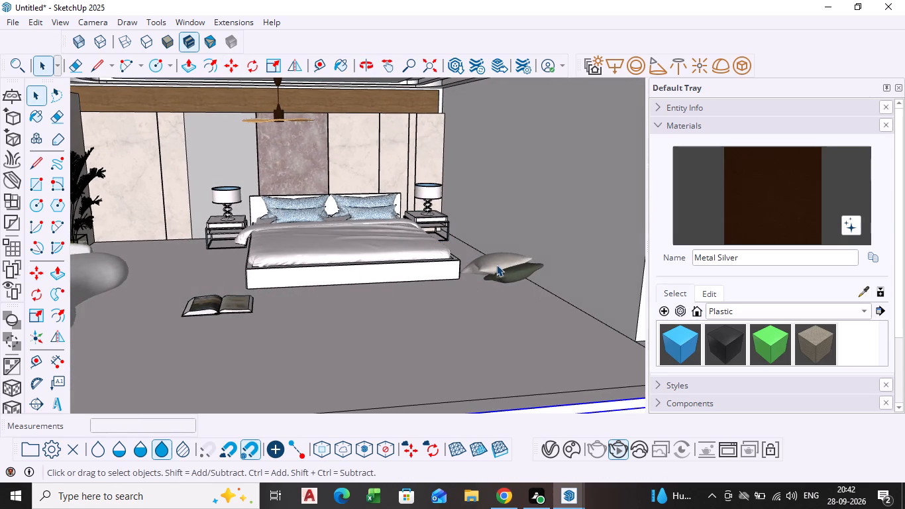
scroll(504, 264, "up", 10)
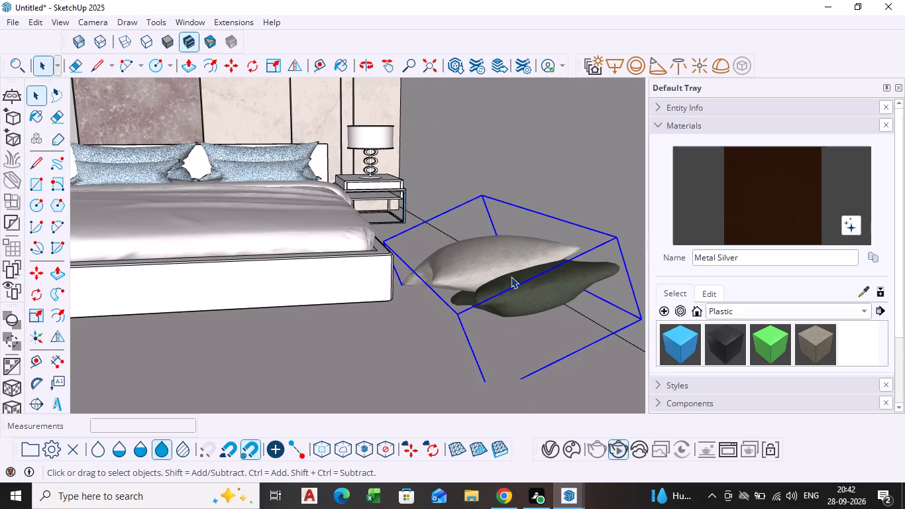
key("m")
left_click_drag(509, 274, 503, 265)
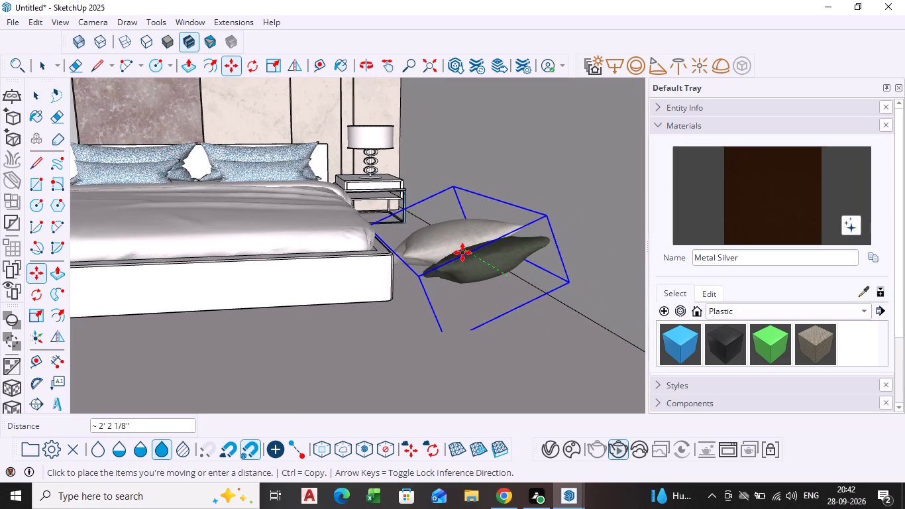
left_click(466, 256)
key("space")
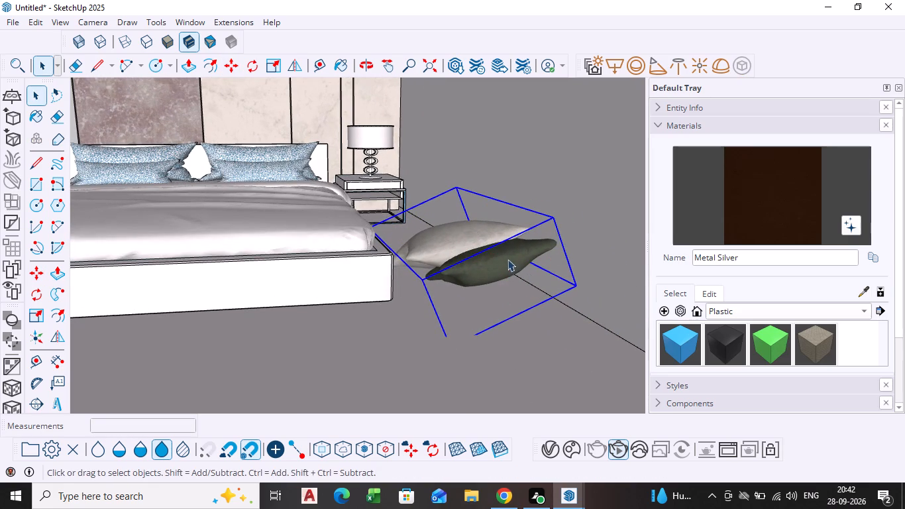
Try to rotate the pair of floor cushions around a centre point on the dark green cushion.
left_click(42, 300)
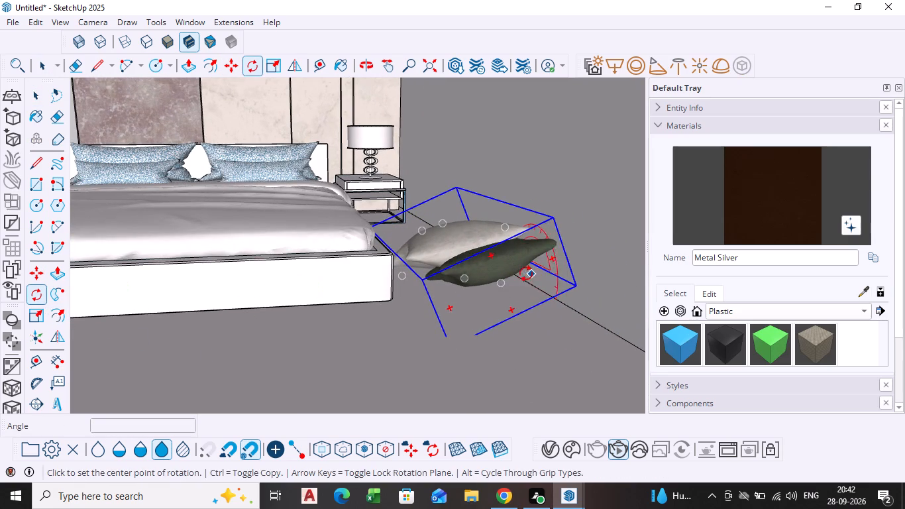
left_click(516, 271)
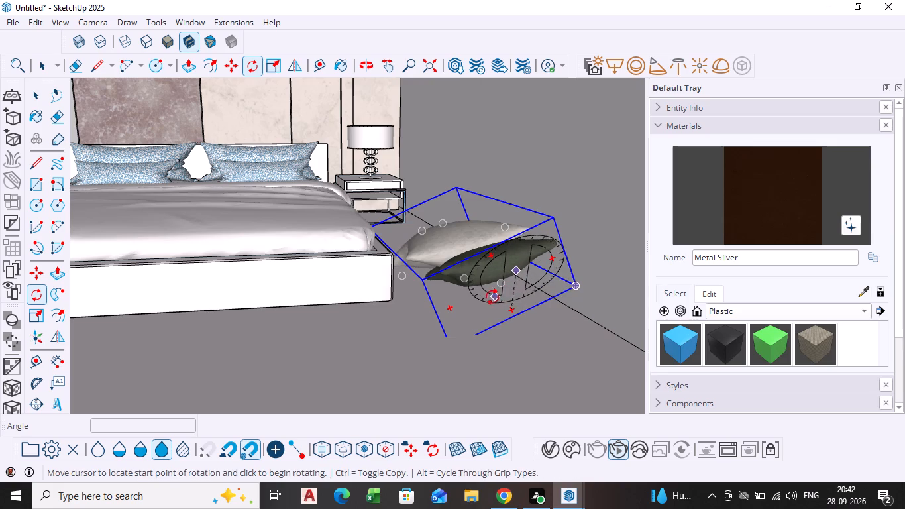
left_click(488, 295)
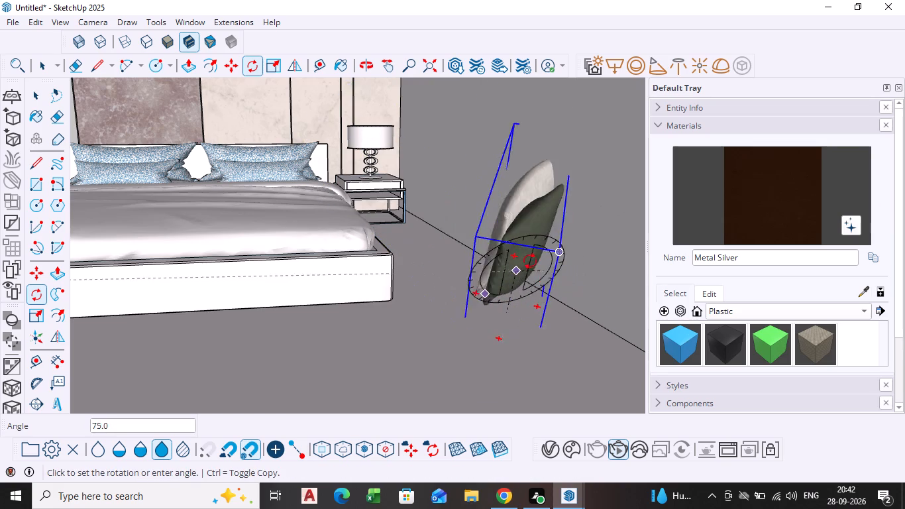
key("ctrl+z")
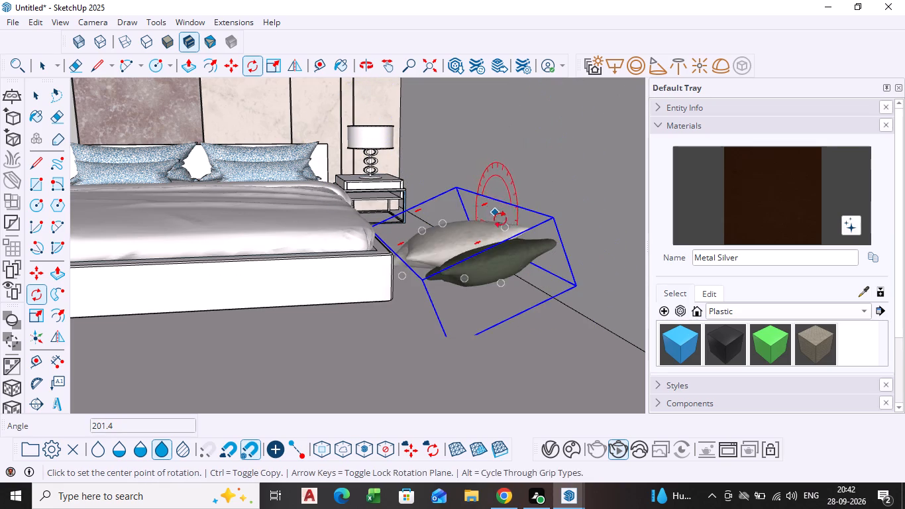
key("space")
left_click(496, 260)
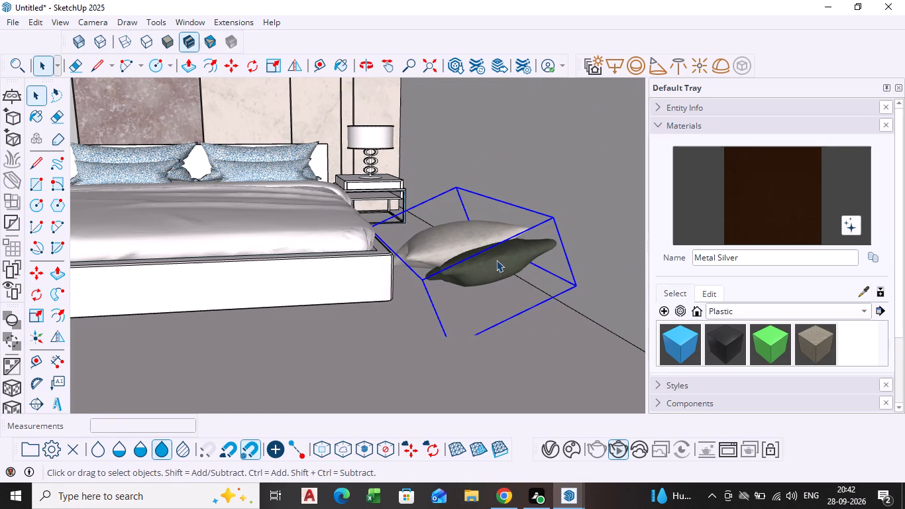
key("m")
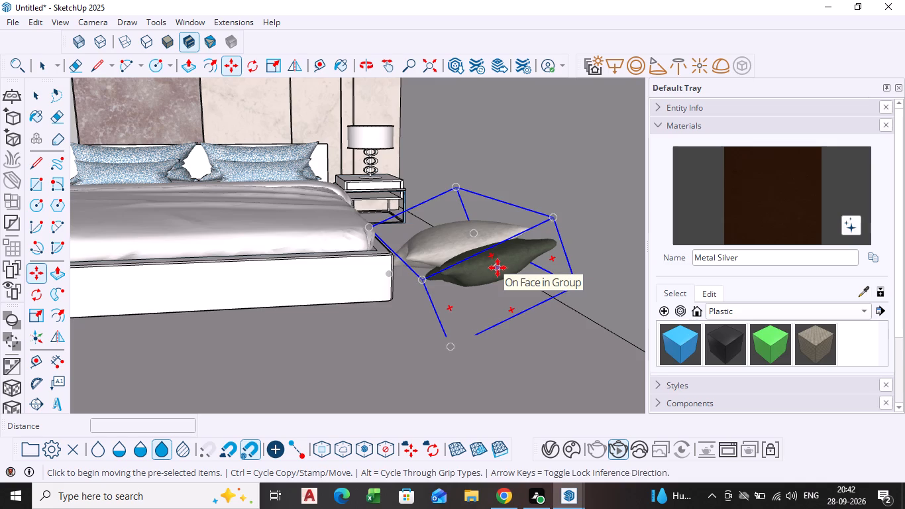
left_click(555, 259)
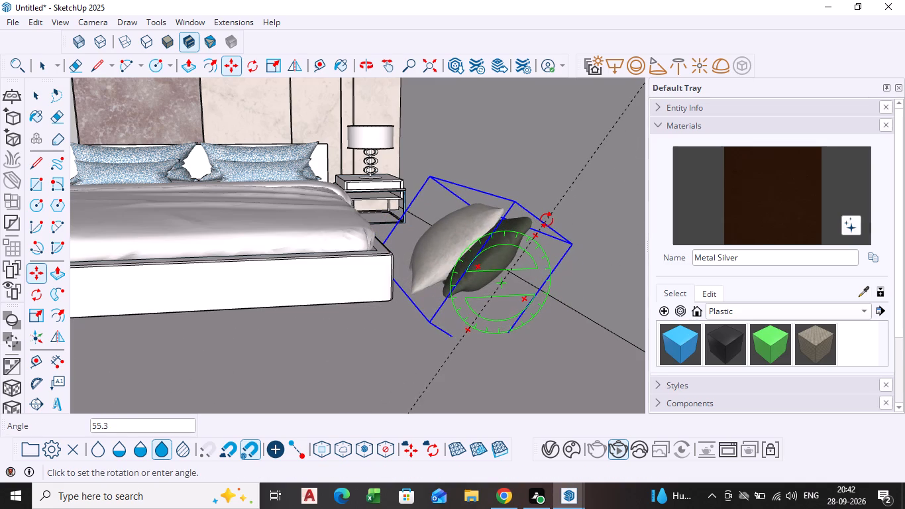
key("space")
Deselect the floor cushions and examine the whole bedroom layout from the room's open front.
scroll(502, 261, "down", 7)
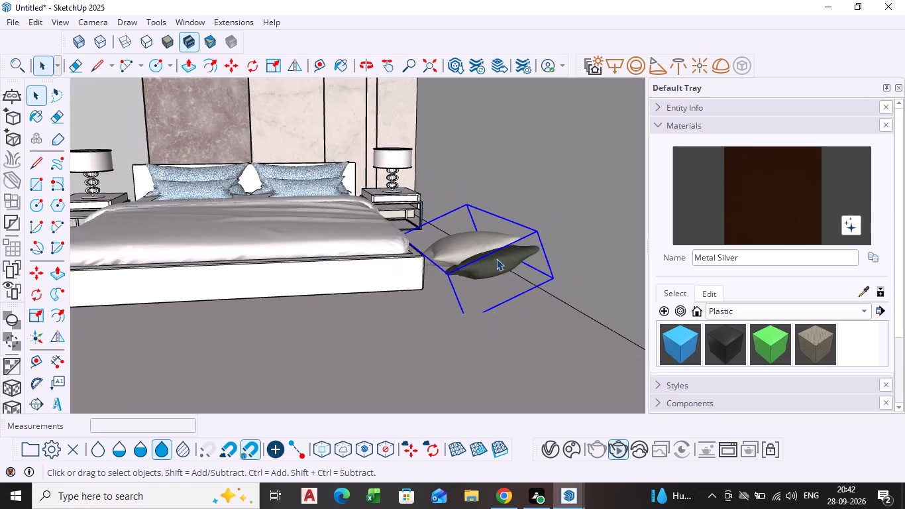
scroll(496, 258, "down", 2)
key("space")
left_click(496, 326)
scroll(472, 144, "down", 5)
scroll(501, 201, "down", 1)
middle_click_drag(498, 202, 486, 231)
scroll(362, 219, "down", 1)
middle_click_drag(362, 219, 354, 205)
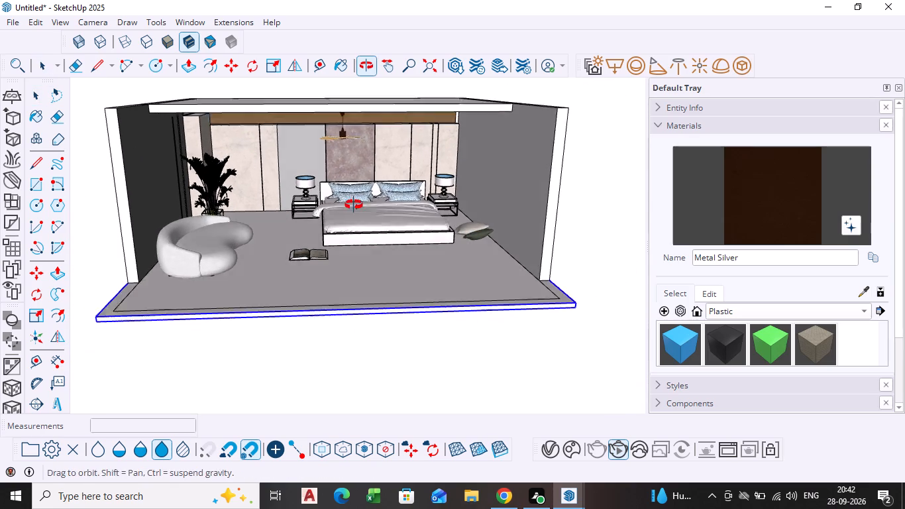
middle_click_drag(354, 205, 354, 196)
scroll(364, 184, "up", 3)
middle_click_drag(377, 213, 396, 217, "shift")
scroll(396, 217, "down", 1, "shift")
middle_click_drag(396, 217, 416, 224, "shift")
middle_click_drag(415, 252, 407, 246)
scroll(417, 223, "up", 1)
scroll(490, 229, "down", 4)
middle_click_drag(461, 221, 384, 241)
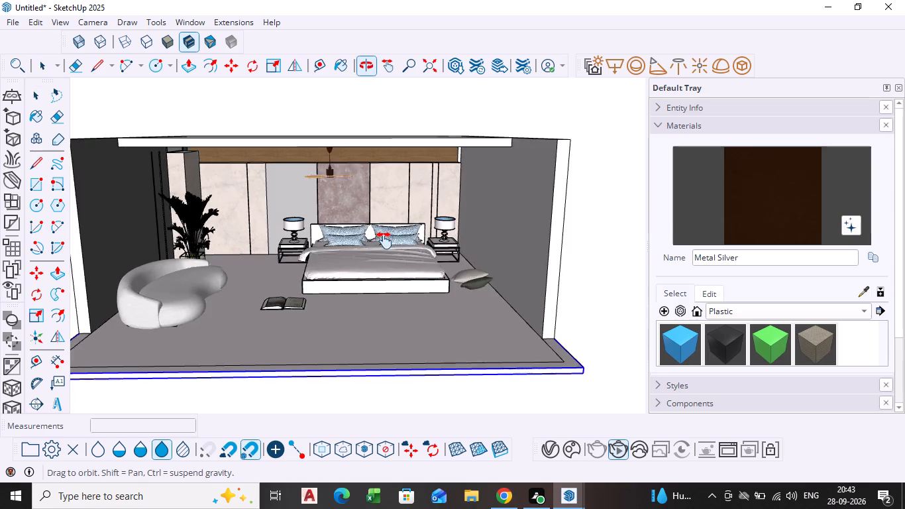
middle_click_drag(384, 241, 370, 239)
scroll(380, 227, "down", 1, "shift")
middle_click_drag(380, 227, 458, 237, "shift")
middle_click(376, 260)
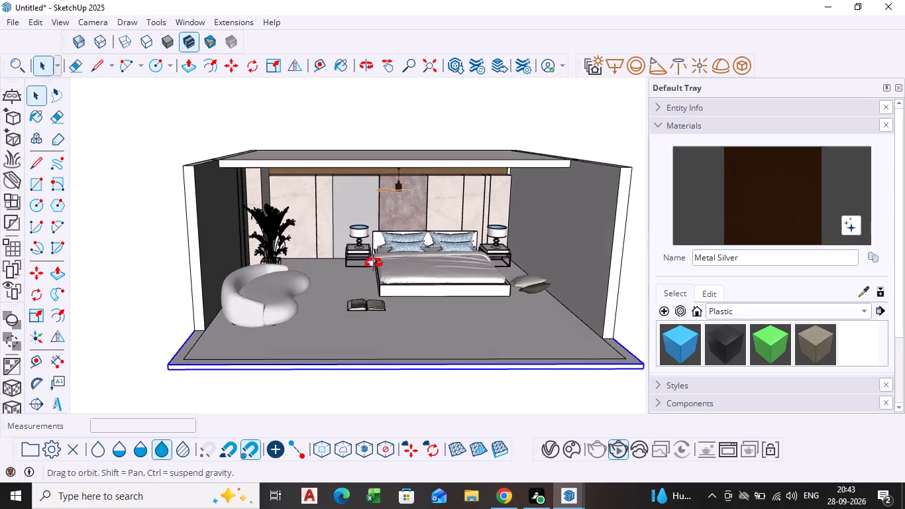
Examine the corner with the potted plant, the curved sofa and the thin vertical strips on the grey side wall.
scroll(217, 215, "up", 2)
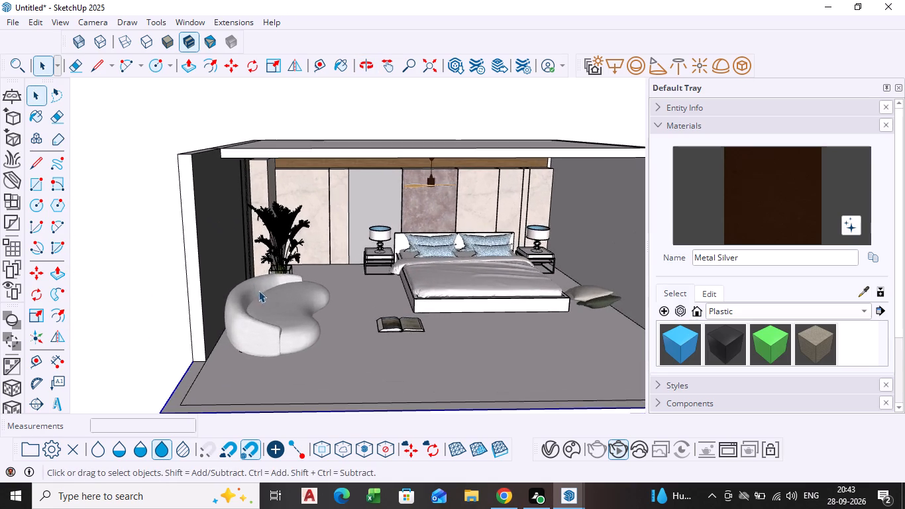
middle_click_drag(259, 291, 172, 267)
scroll(211, 180, "up", 5)
scroll(234, 236, "down", 1)
middle_click_drag(236, 235, 242, 234, "shift")
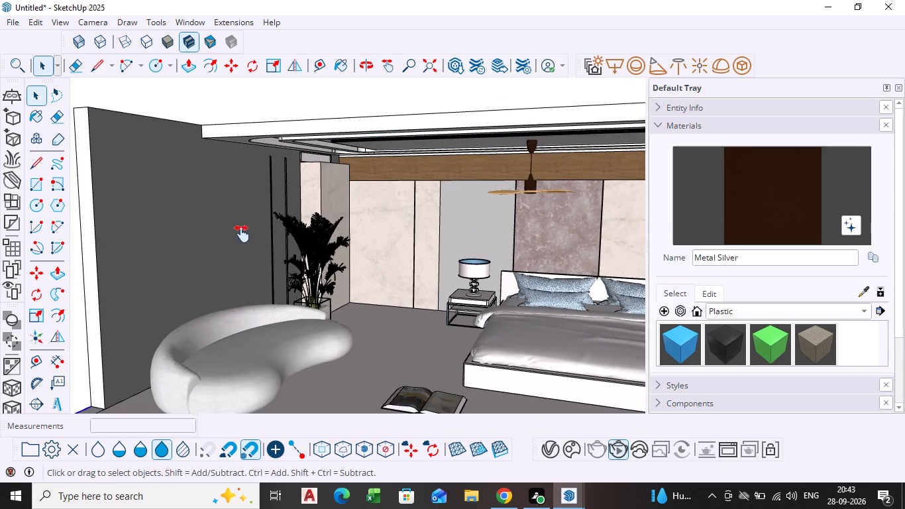
middle_click_drag(242, 234, 290, 225, "shift")
middle_click_drag(293, 241, 211, 239)
scroll(304, 209, "up", 6)
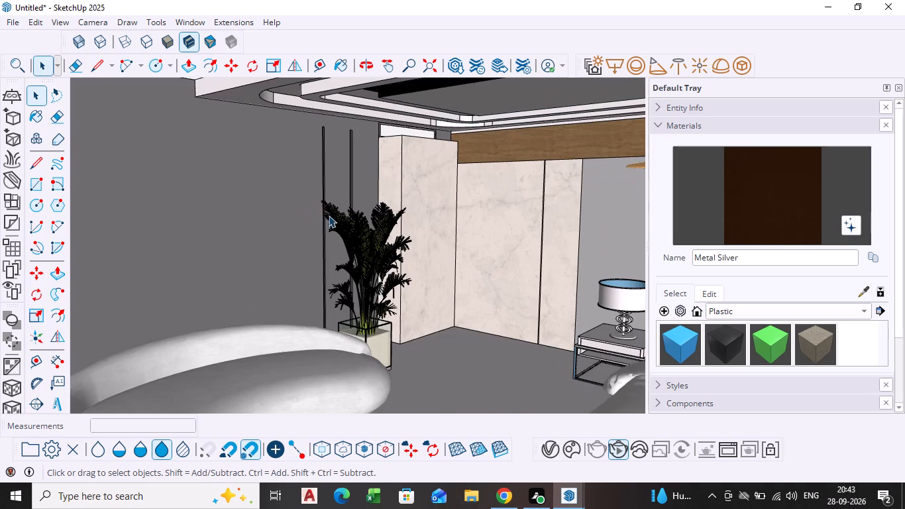
scroll(329, 215, "up", 11)
scroll(319, 268, "up", 10)
scroll(310, 294, "down", 10)
scroll(256, 278, "down", 3)
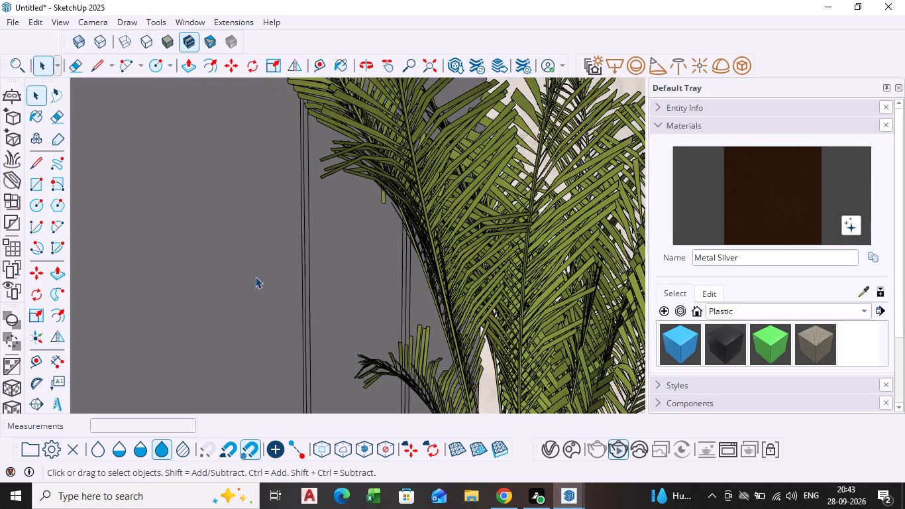
scroll(255, 276, "down", 2)
middle_click_drag(242, 266, 388, 271, "shift")
scroll(392, 272, "down", 7, "shift")
scroll(337, 259, "down", 6)
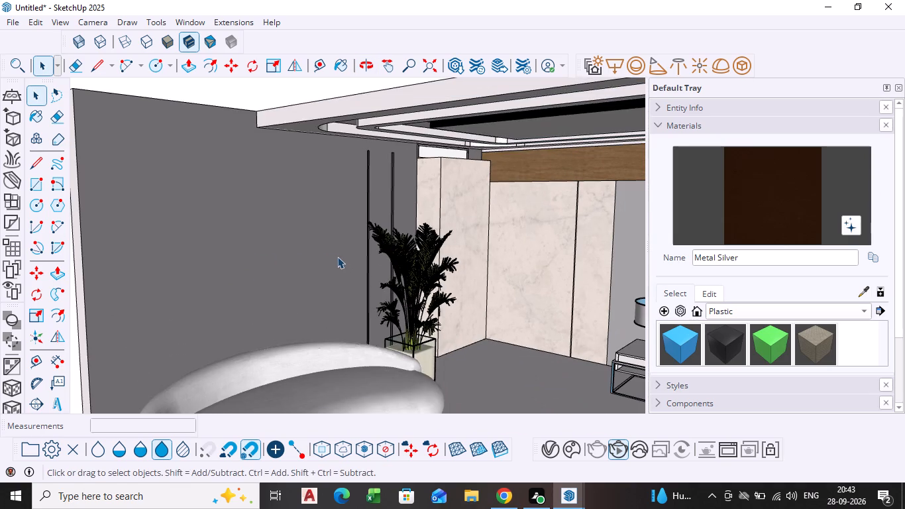
Paint the white recessed panel above the marble-clad column near the plant with the Wicker_07_1K material.
middle_click_drag(478, 168, 474, 178)
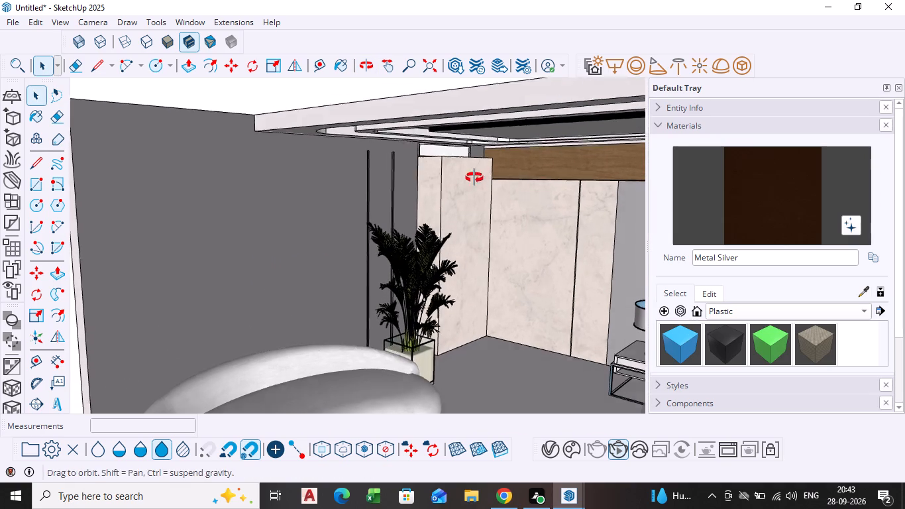
middle_click_drag(474, 178, 466, 196)
middle_click_drag(445, 196, 449, 166)
scroll(452, 141, "up", 8)
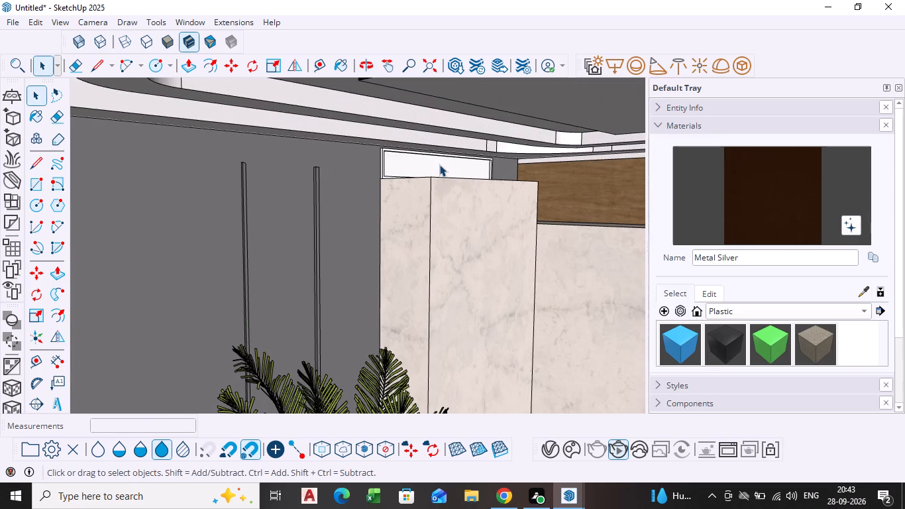
left_click(439, 164)
left_click(822, 335)
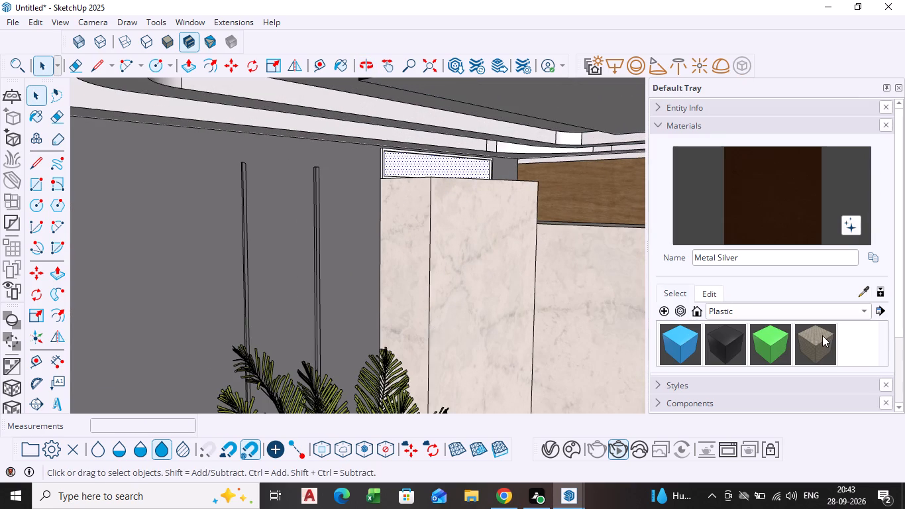
scroll(449, 152, "up", 3)
left_click(421, 168)
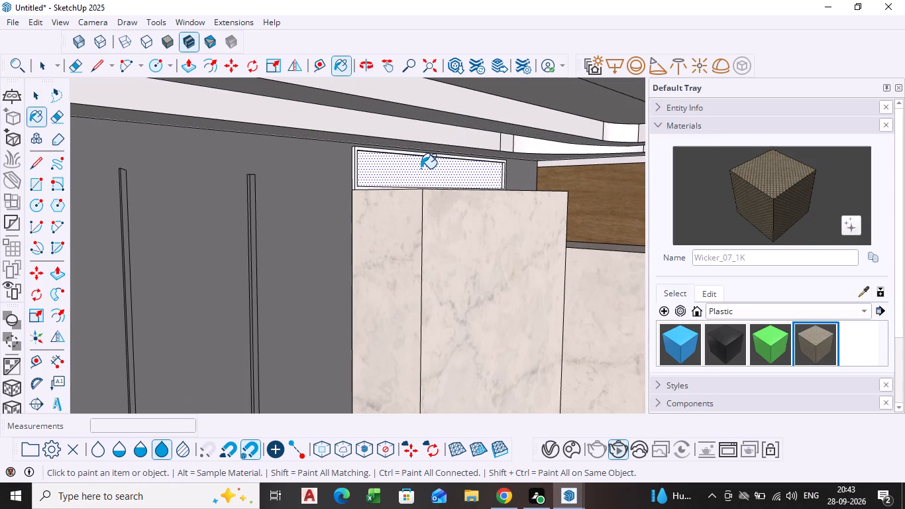
Paint the recessed panel above the marble-clad column and all faces of its white frame with Wicker_07_1K.
left_click(417, 168)
scroll(366, 171, "up", 10)
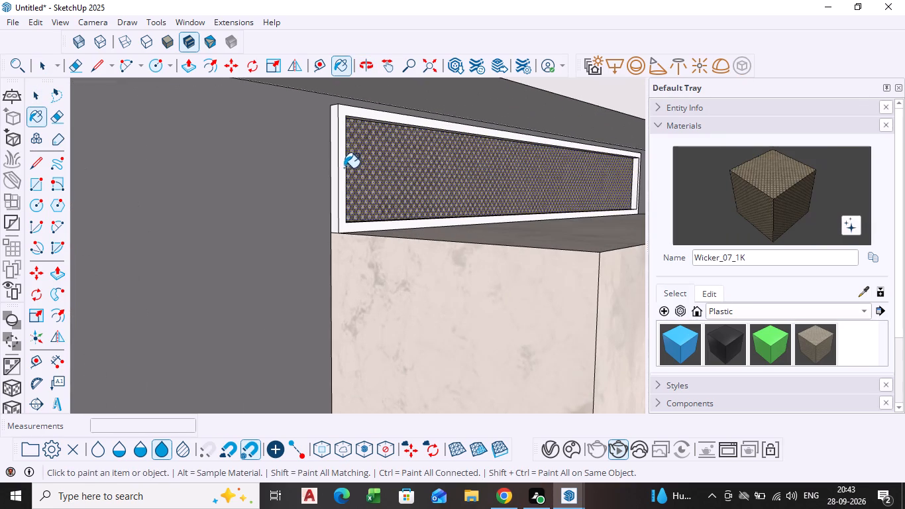
left_click(343, 168)
left_click(333, 172)
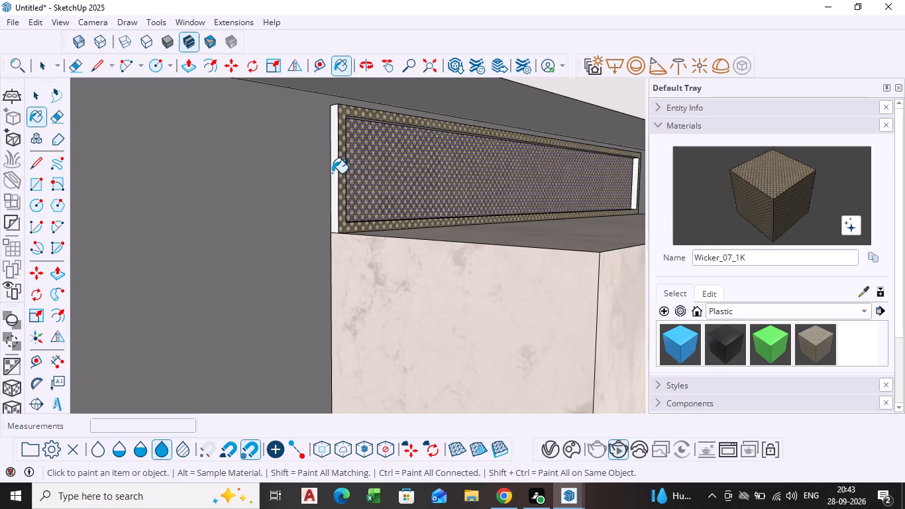
scroll(365, 177, "down", 5)
scroll(584, 173, "up", 4)
left_click(563, 180)
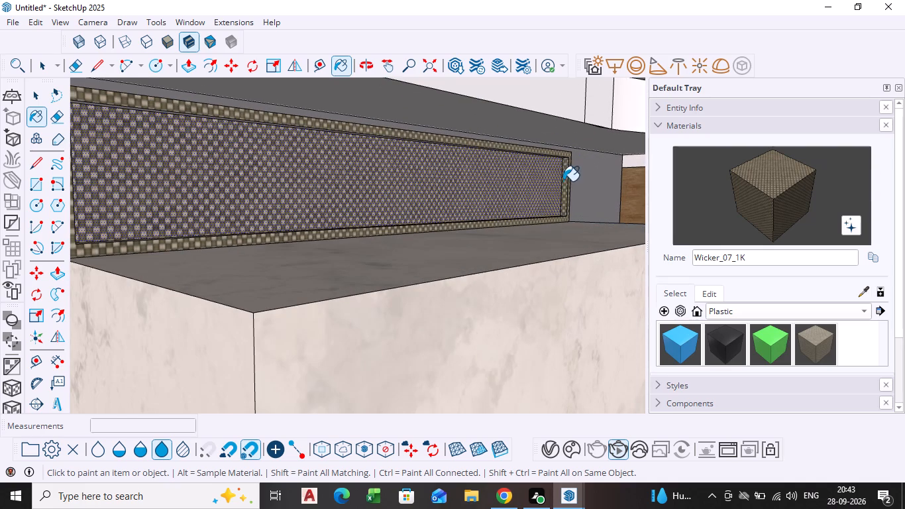
scroll(560, 182, "down", 11)
key("space")
Paint the visible faces of both thin vertical strips on the grey side wall with Wicker_07_1K.
left_click(317, 221)
scroll(336, 221, "down", 4)
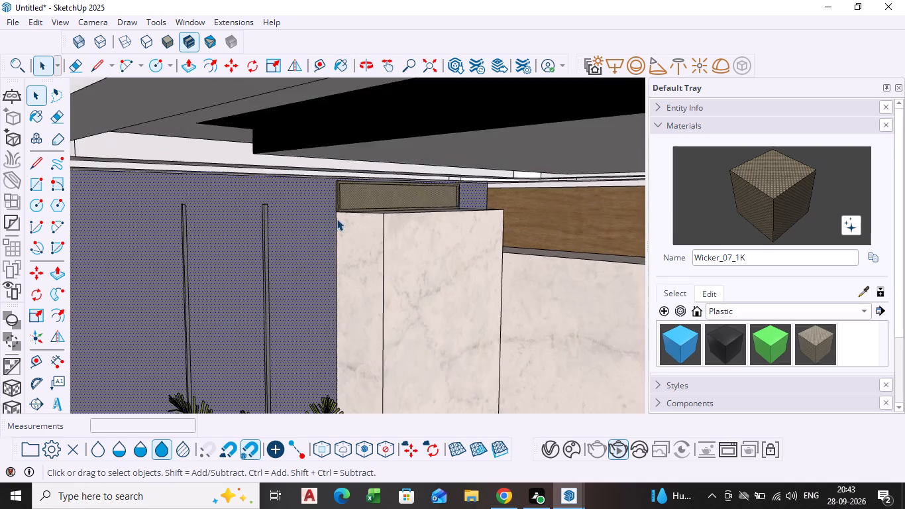
scroll(337, 219, "down", 10)
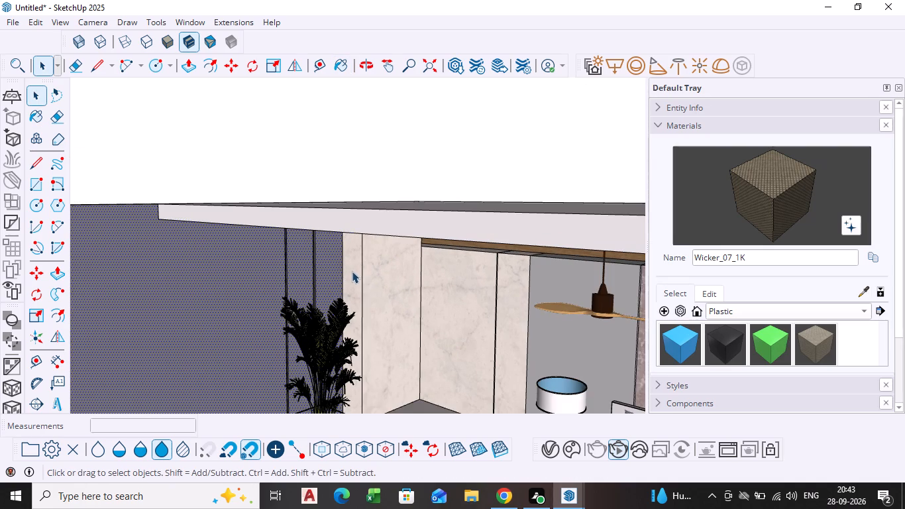
middle_click_drag(352, 268, 372, 232)
scroll(378, 220, "up", 9)
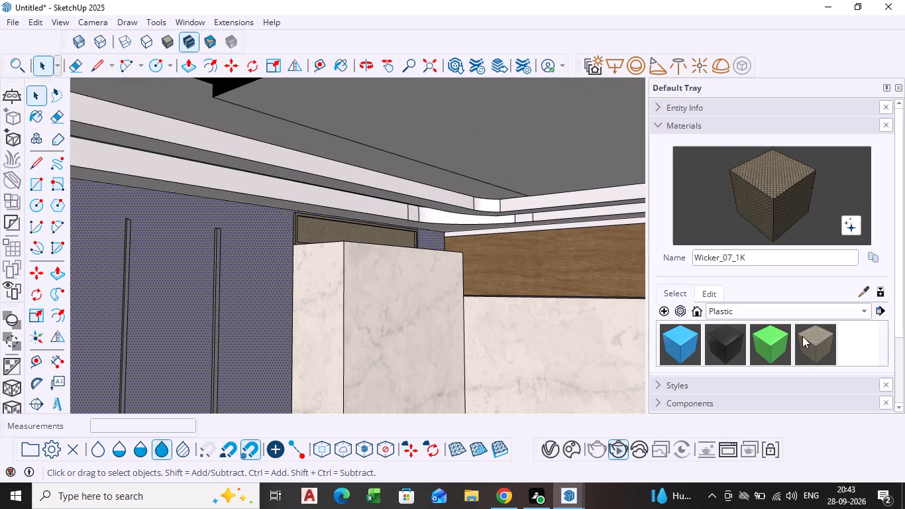
left_click(806, 336)
scroll(262, 332, "up", 7)
left_click(218, 319)
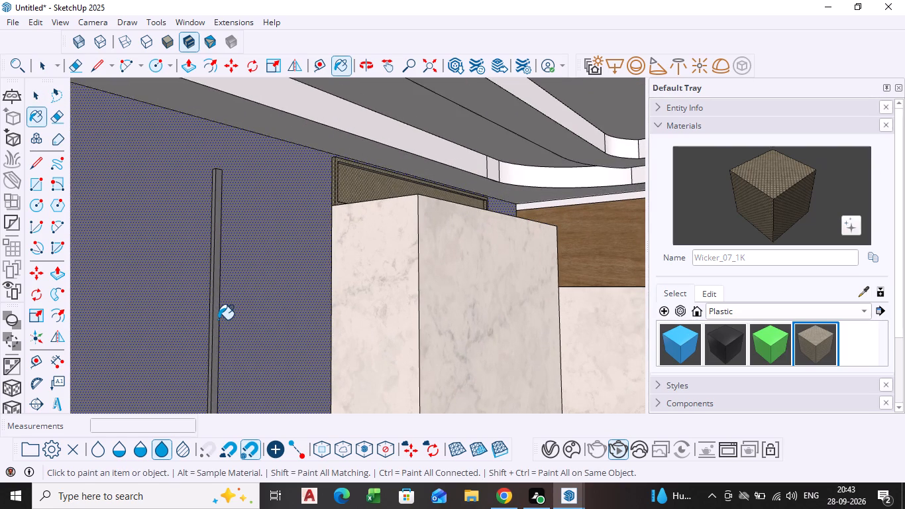
scroll(203, 328, "up", 3)
middle_click_drag(207, 328, 252, 324)
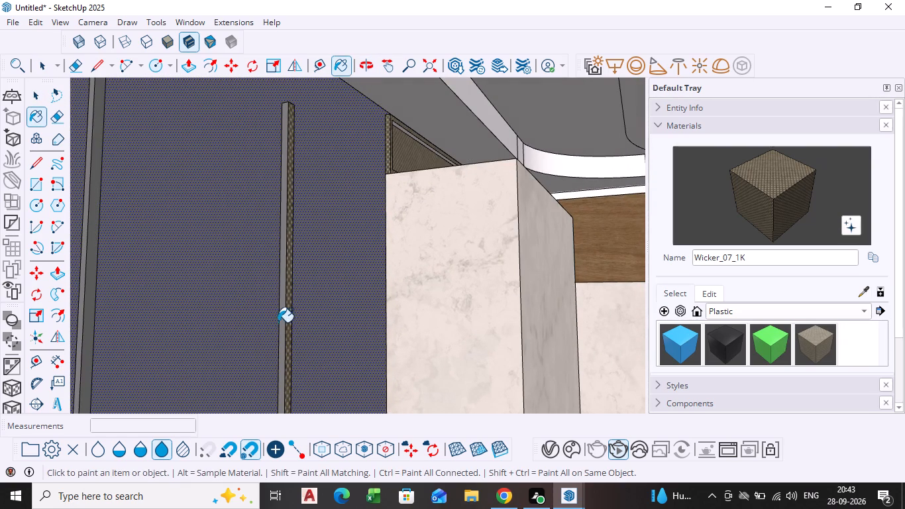
left_click(282, 325)
scroll(213, 308, "down", 5)
middle_click_drag(206, 298, 303, 287, "shift")
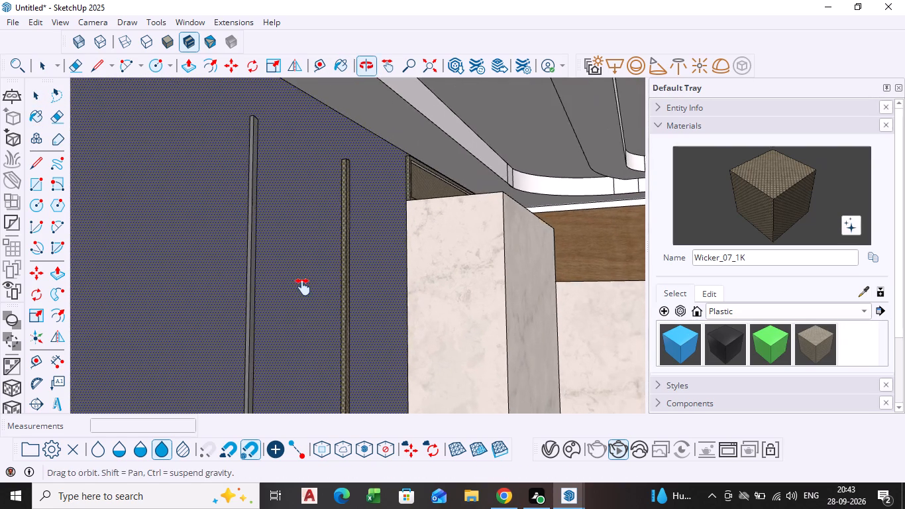
middle_click_drag(303, 287, 301, 287, "shift")
scroll(220, 317, "up", 7)
left_click(255, 315)
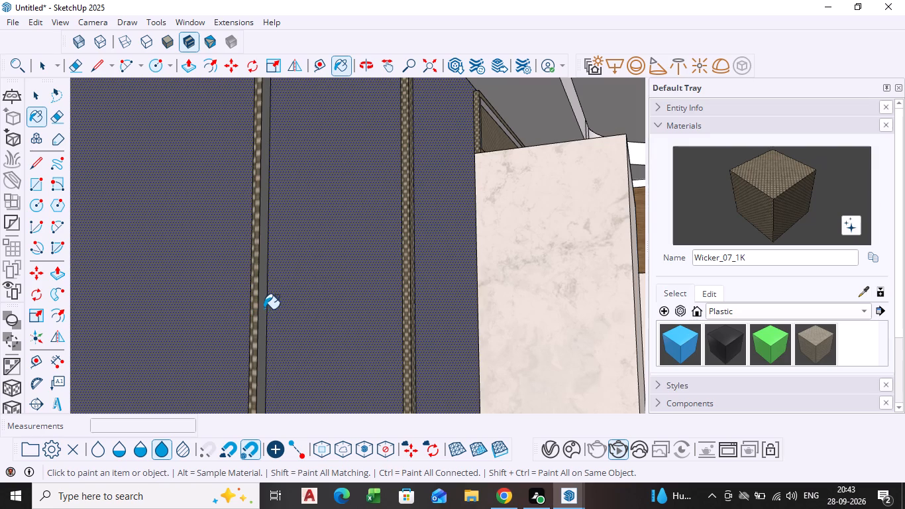
left_click(265, 307)
scroll(295, 285, "down", 6)
scroll(335, 244, "down", 5)
scroll(357, 317, "down", 2)
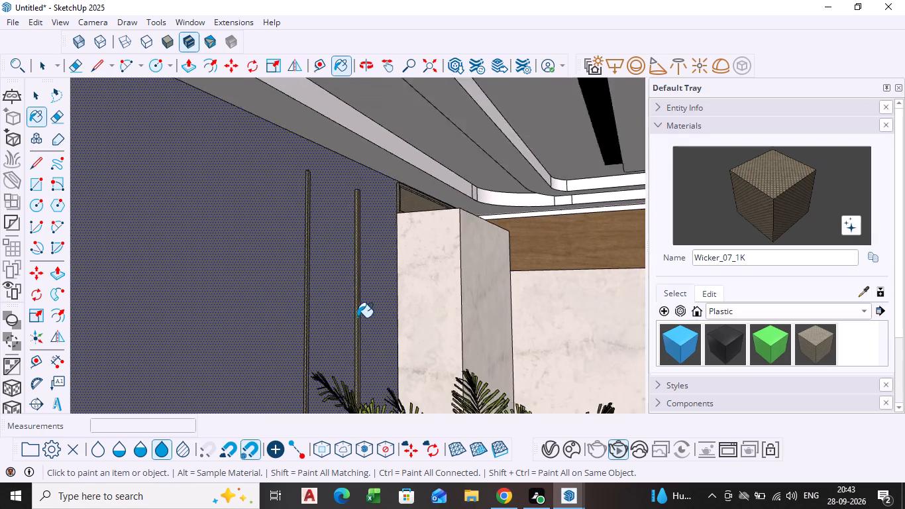
scroll(357, 317, "down", 2)
key("space")
Examine the painted strips and panel together with the sofa, plant and bed area from the room's open front.
scroll(513, 297, "down", 6)
middle_click_drag(490, 270, 393, 163)
scroll(390, 168, "down", 2)
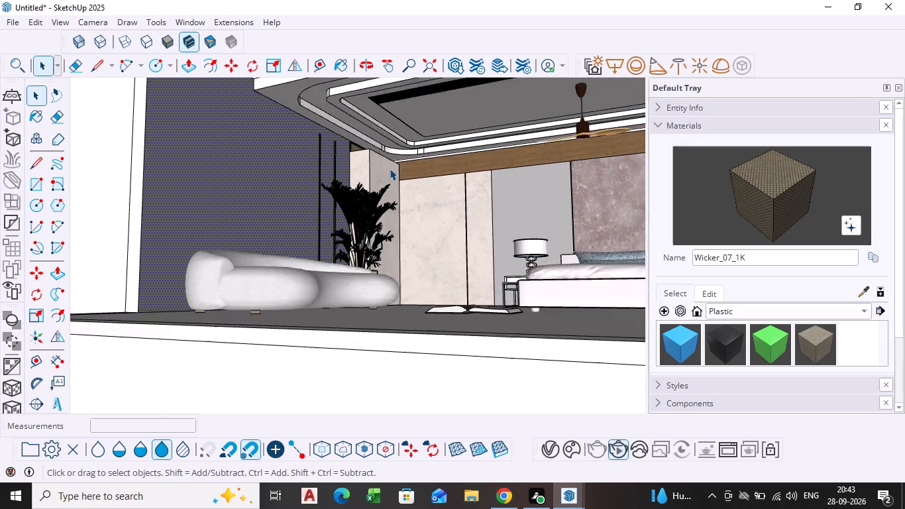
scroll(390, 168, "down", 3)
middle_click_drag(394, 189, 396, 221)
scroll(392, 156, "up", 3)
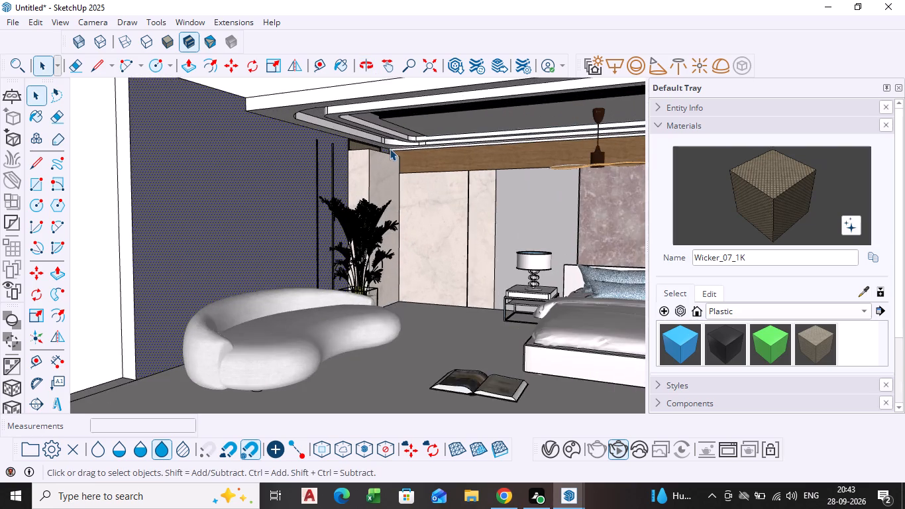
scroll(386, 146, "up", 4)
scroll(385, 143, "down", 7)
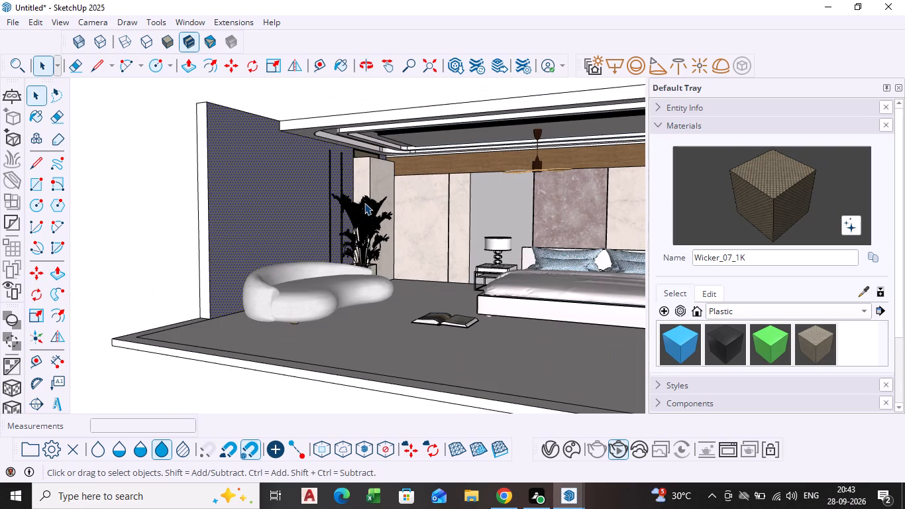
middle_click_drag(356, 204, 320, 204)
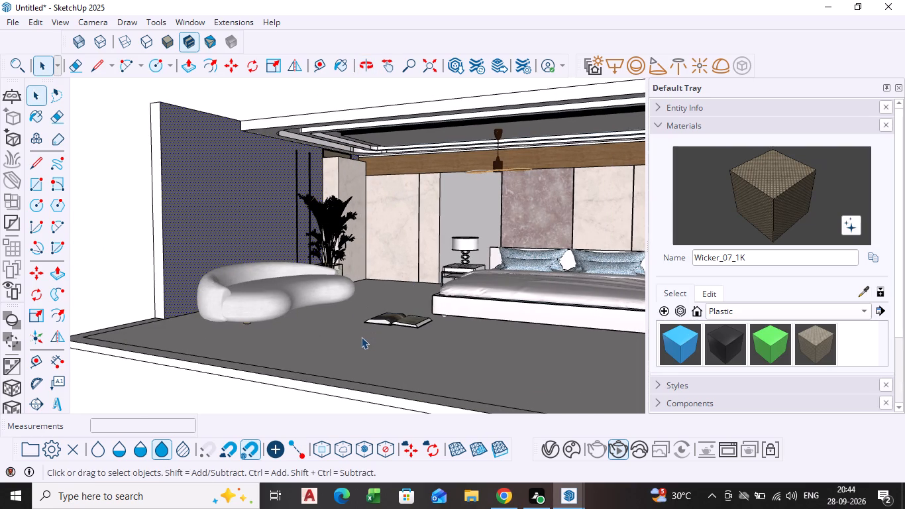
Open the floor group and paint its top face with the Gravel_01_1K material from the Ground collection.
left_click(348, 351)
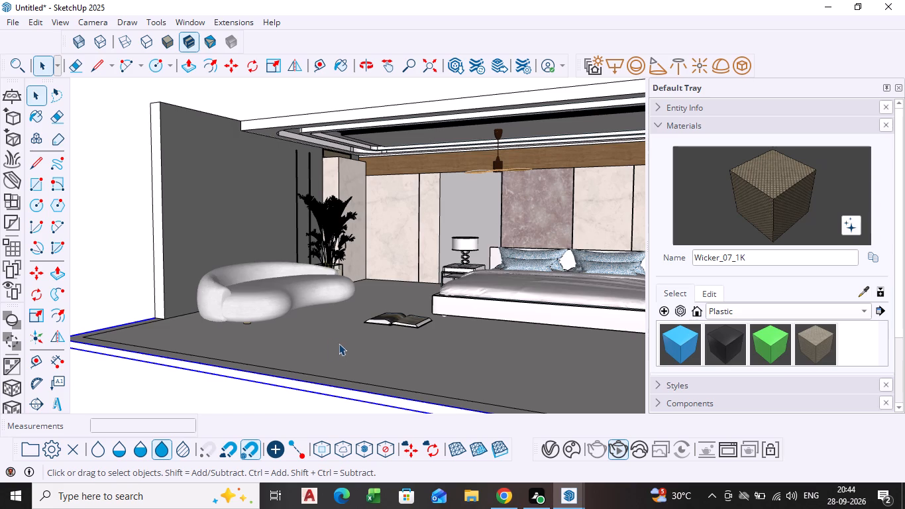
middle_click_drag(224, 248, 191, 256)
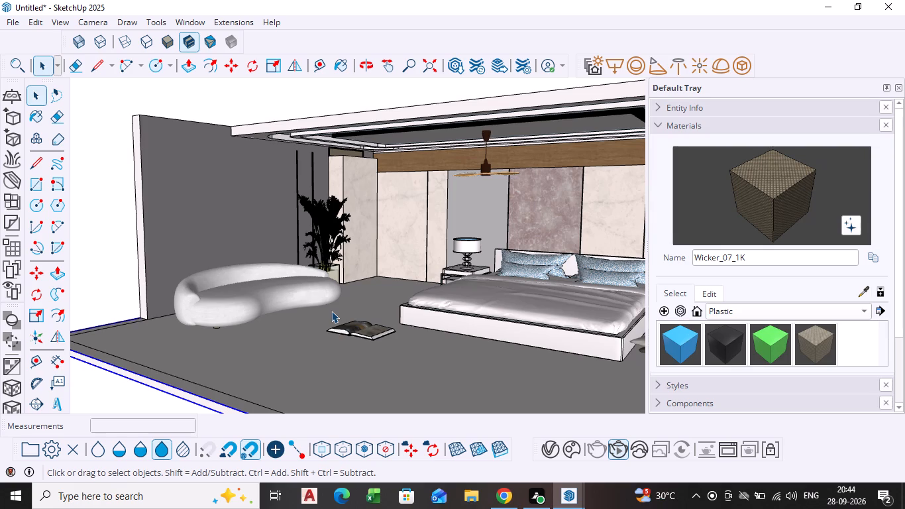
left_click(399, 380)
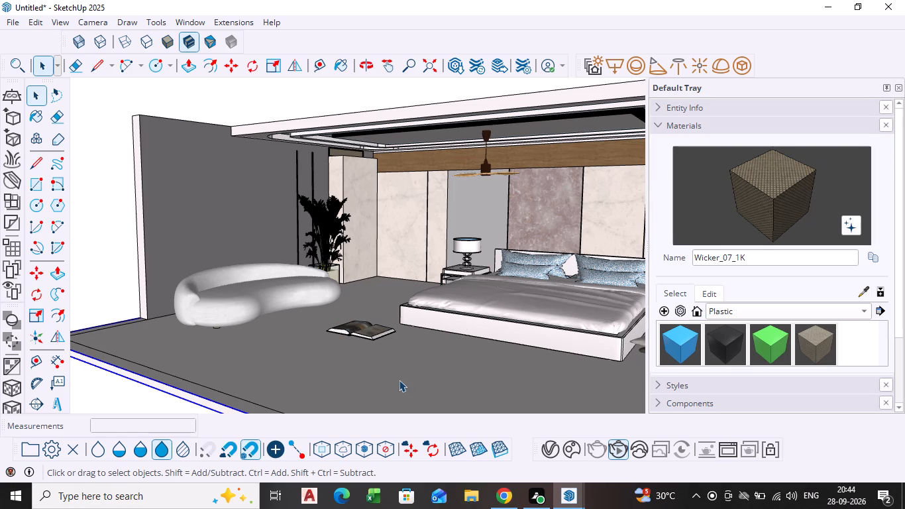
triple_click(399, 380)
double_click(399, 380)
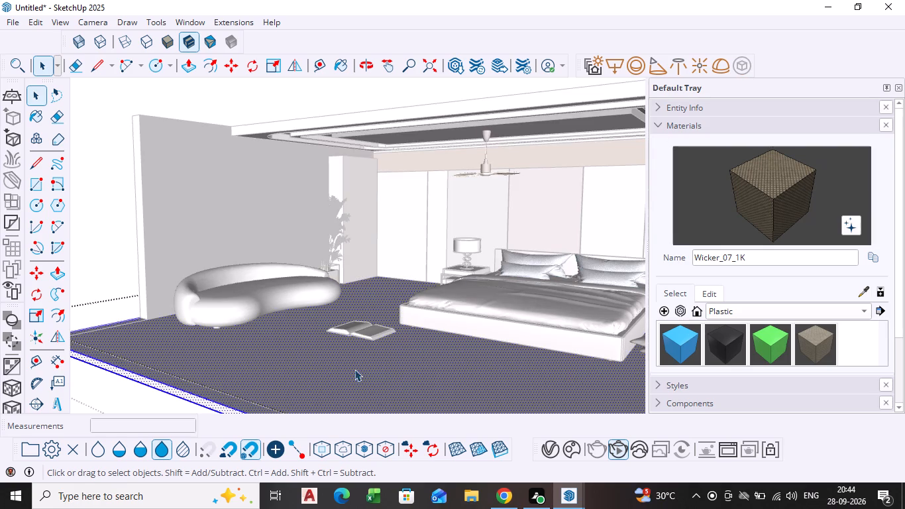
left_click(337, 374)
left_click(319, 373)
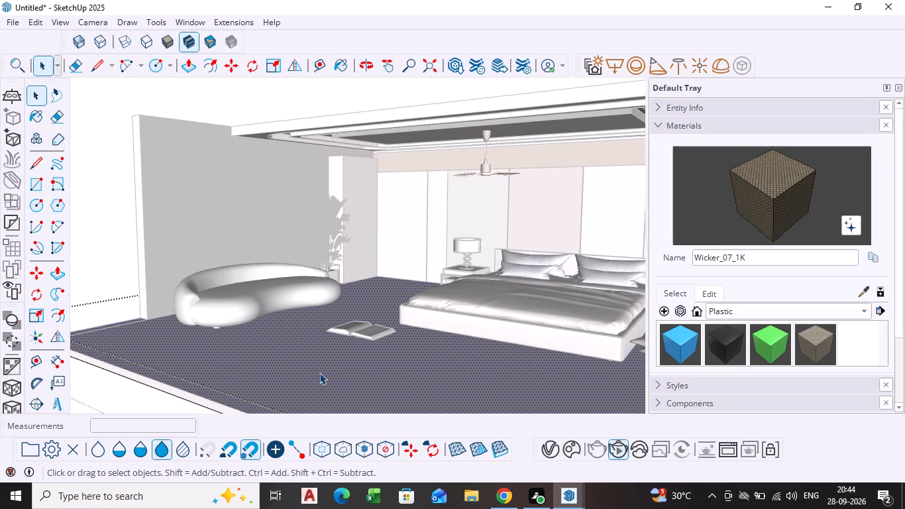
scroll(453, 326, "down", 3)
middle_click(444, 327)
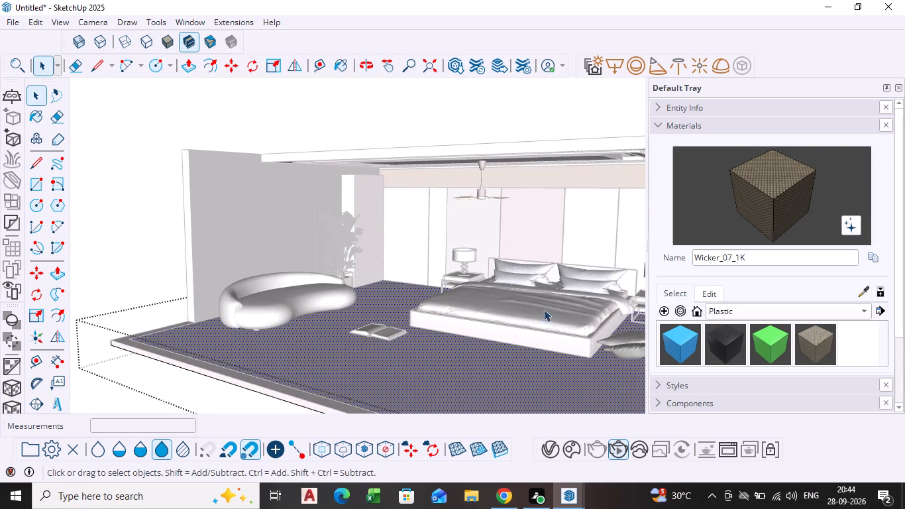
left_click(778, 310)
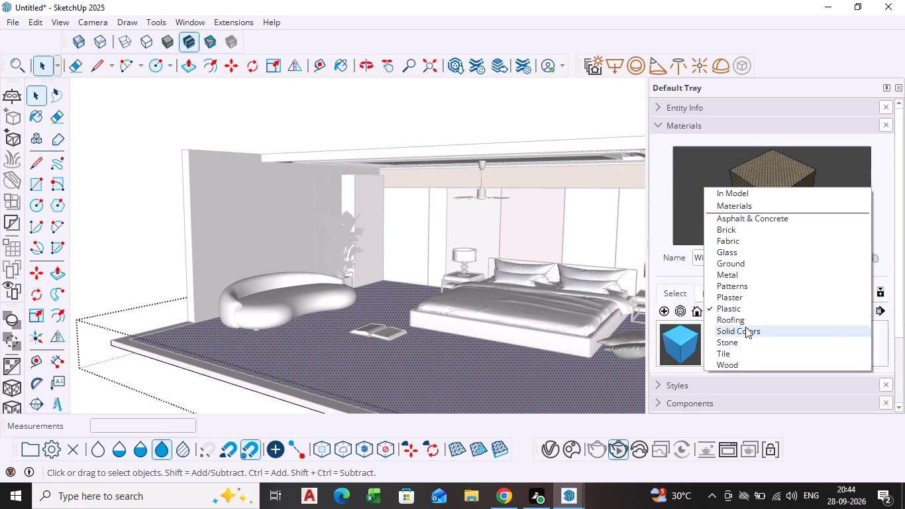
left_click(726, 260)
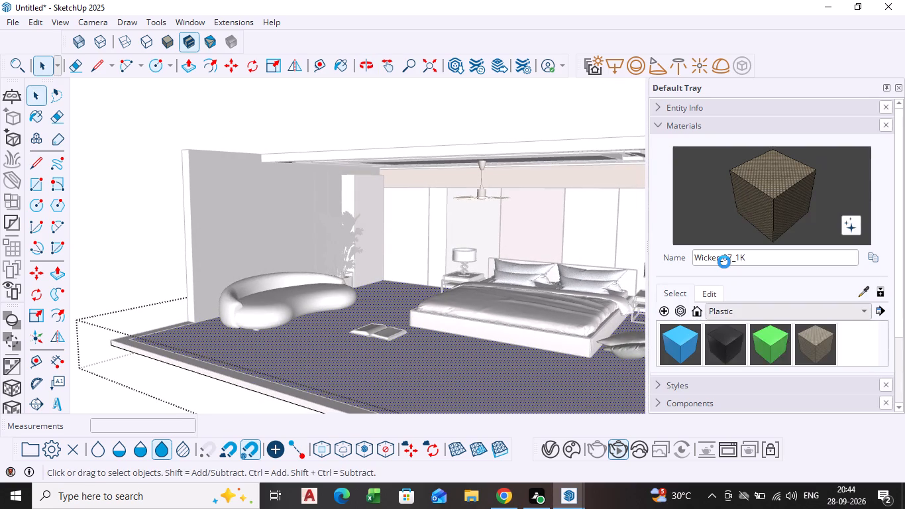
left_click(725, 339)
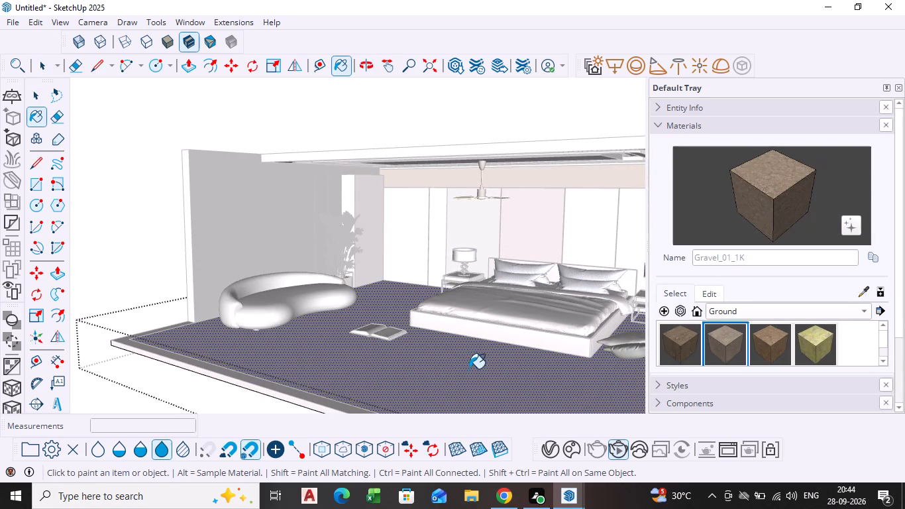
left_click(463, 368)
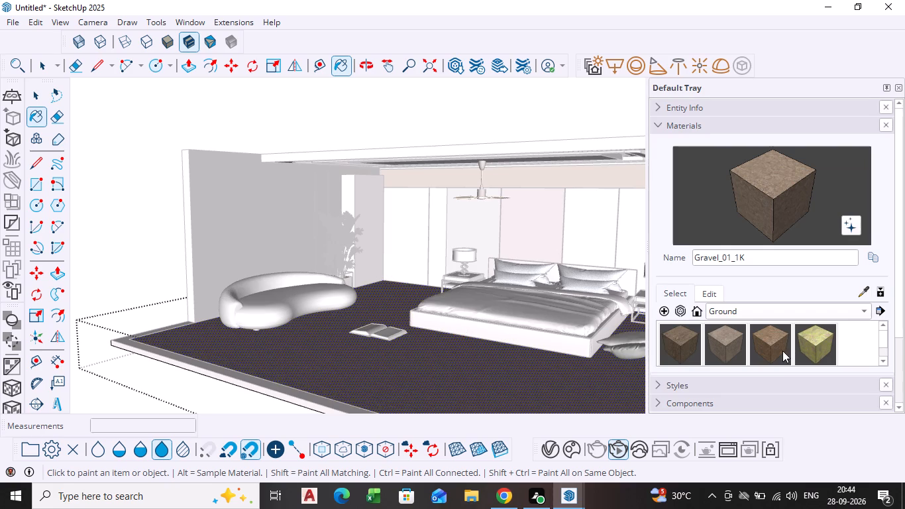
key("space")
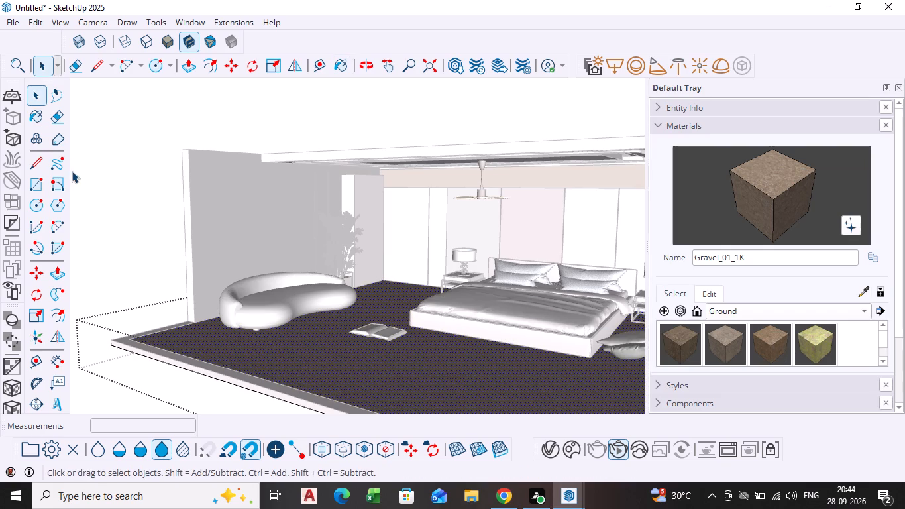
left_click(101, 170)
Apply Gravel_01_1K to the whole floor slab from outside its group, covering its outer edges too.
scroll(271, 242, "down", 3)
middle_click_drag(315, 266, 405, 315)
scroll(315, 266, "down", 1)
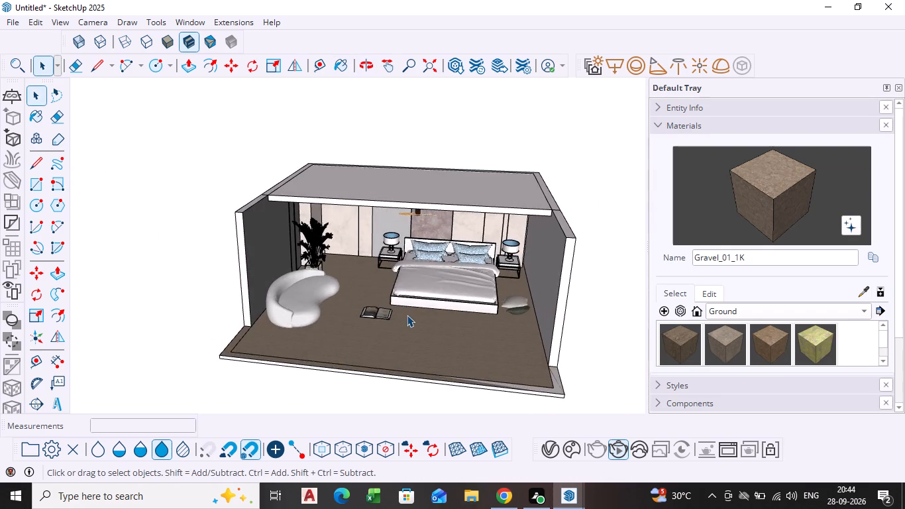
scroll(407, 315, "up", 4)
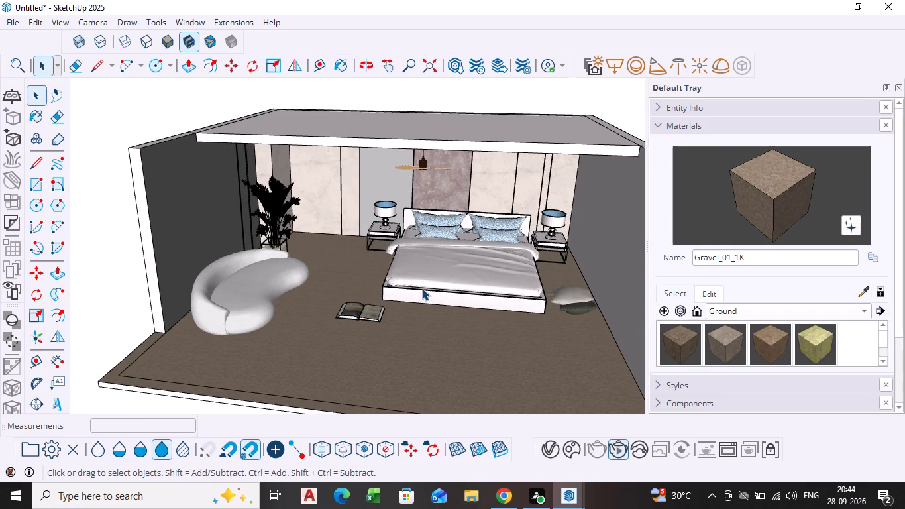
scroll(768, 338, "down", 1)
scroll(730, 340, "up", 2)
left_click(729, 341)
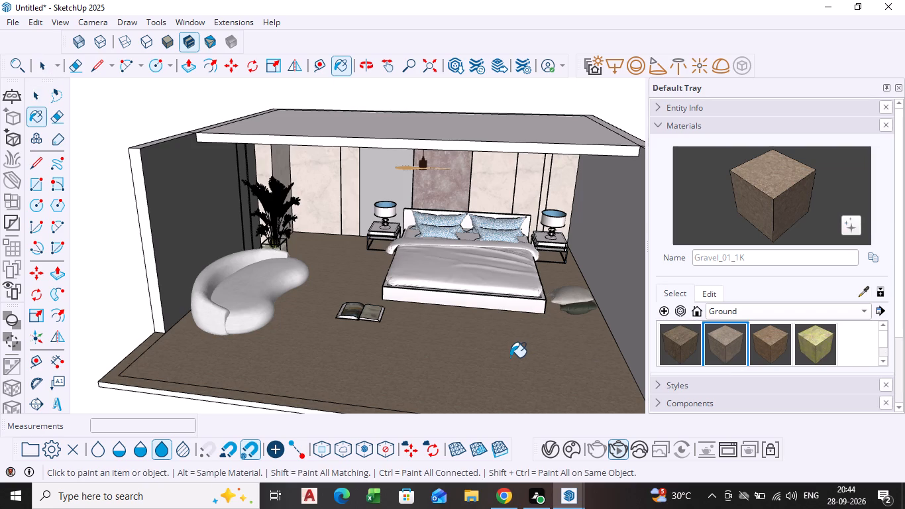
left_click(510, 357)
scroll(727, 337, "down", 3)
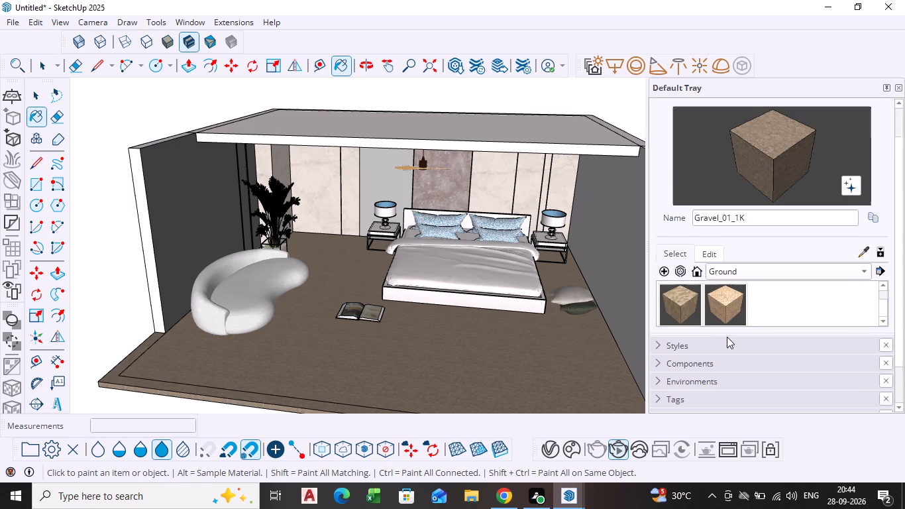
scroll(757, 302, "up", 1)
left_click(731, 306)
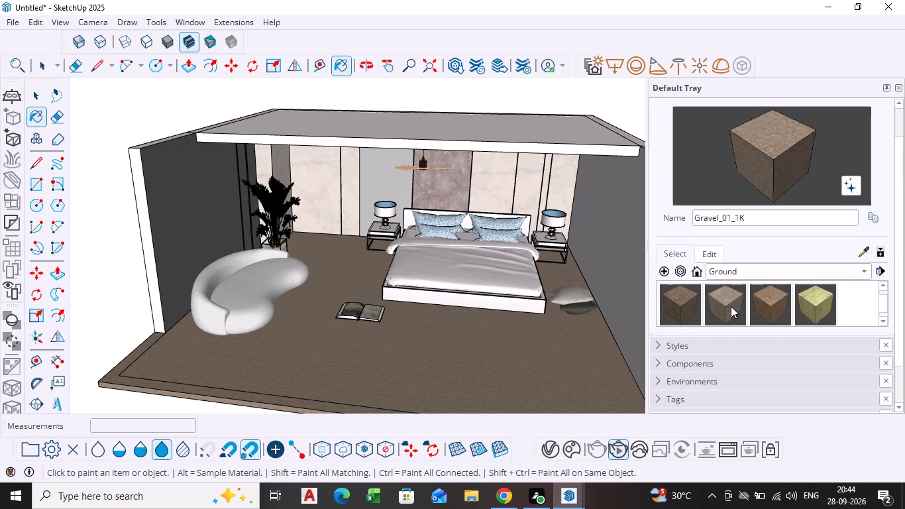
left_click(448, 372)
double_click(448, 372)
scroll(449, 364, "down", 2)
middle_click_drag(449, 364, 433, 333)
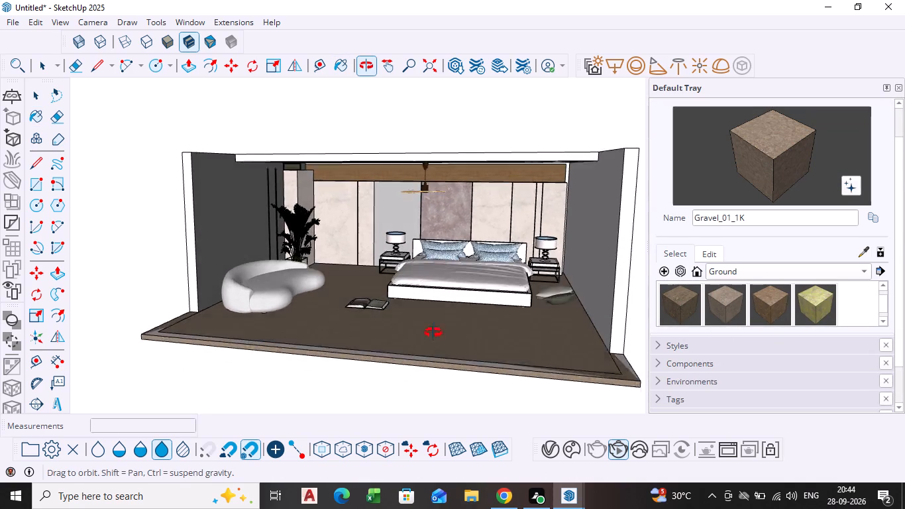
Undo the Gravel_01_1K painting of the floor slab and its top face.
middle_click_drag(433, 333, 433, 365)
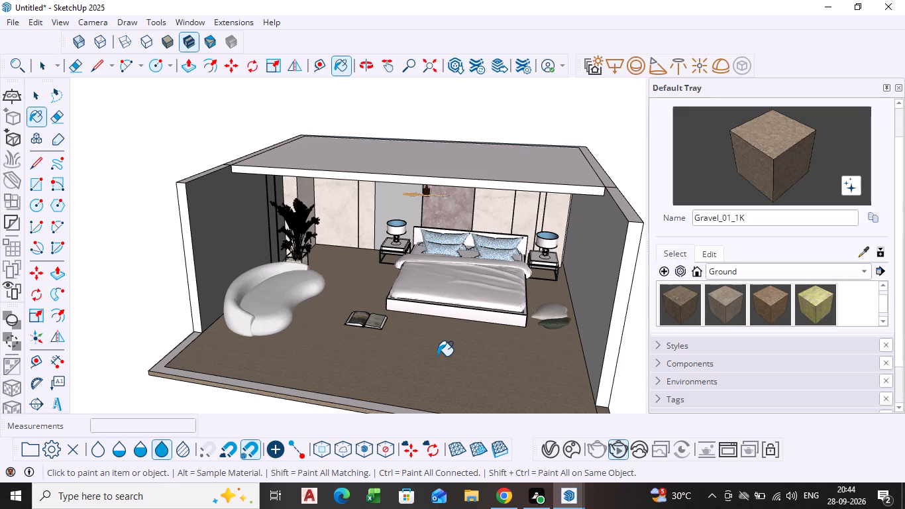
scroll(445, 357, "up", 7)
scroll(445, 349, "down", 2)
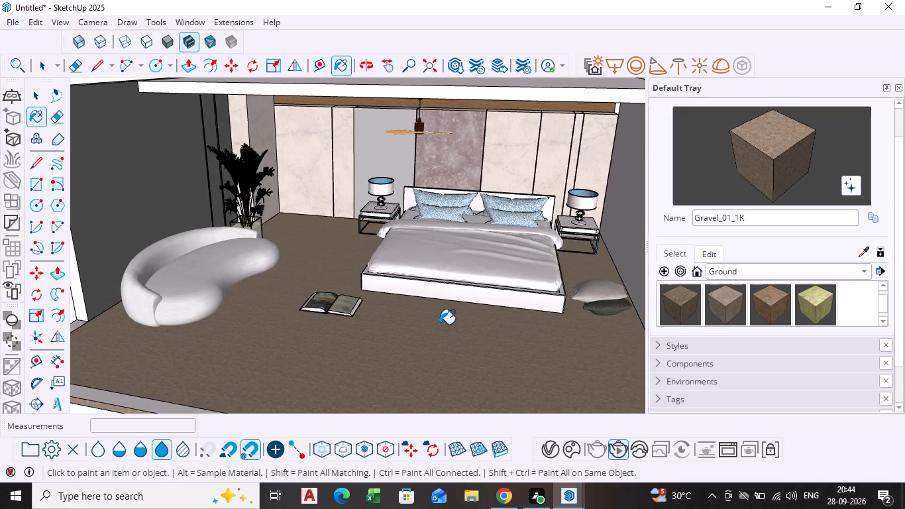
left_click(778, 278)
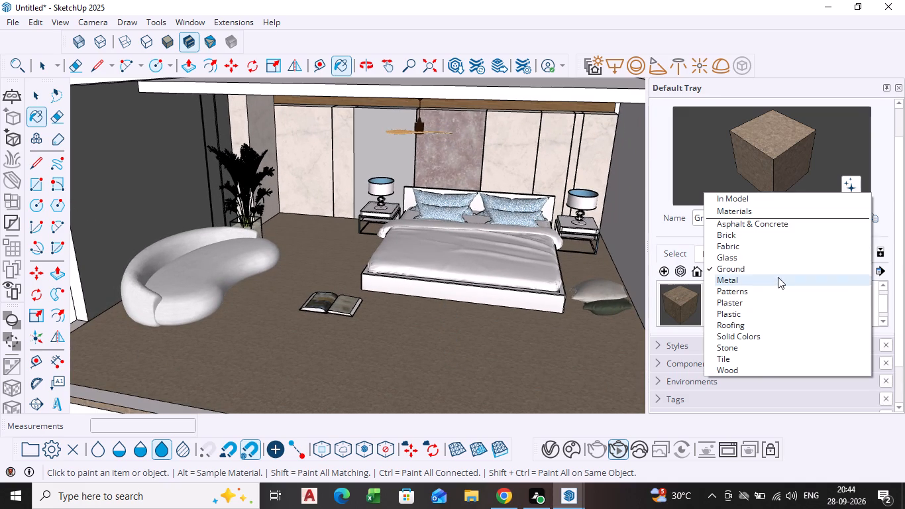
key("ctrl+z")
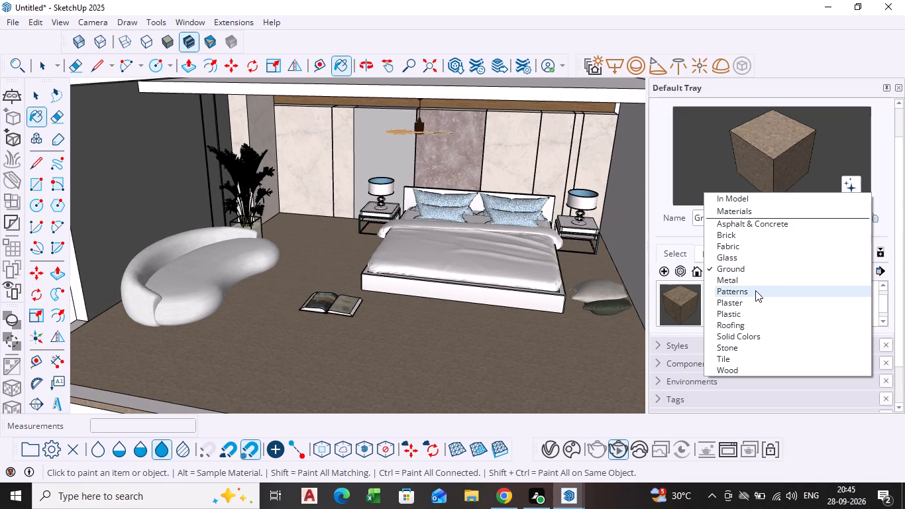
key("ctrl+z")
key("space")
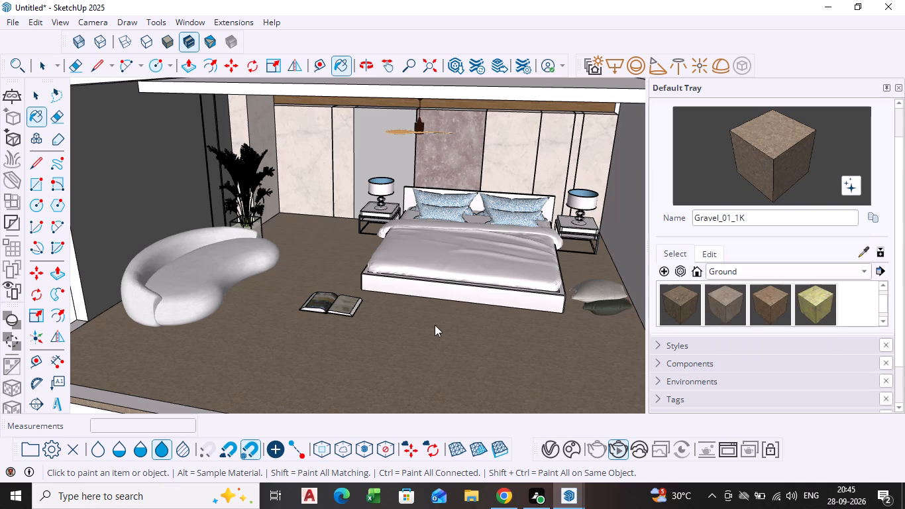
left_click(435, 325)
key("ctrl+z")
key("ctrl+z")
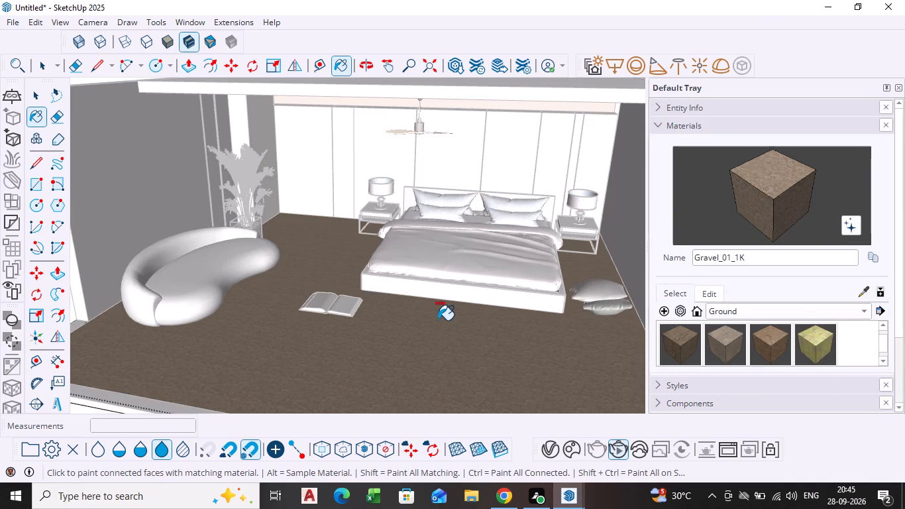
key("ctrl+z")
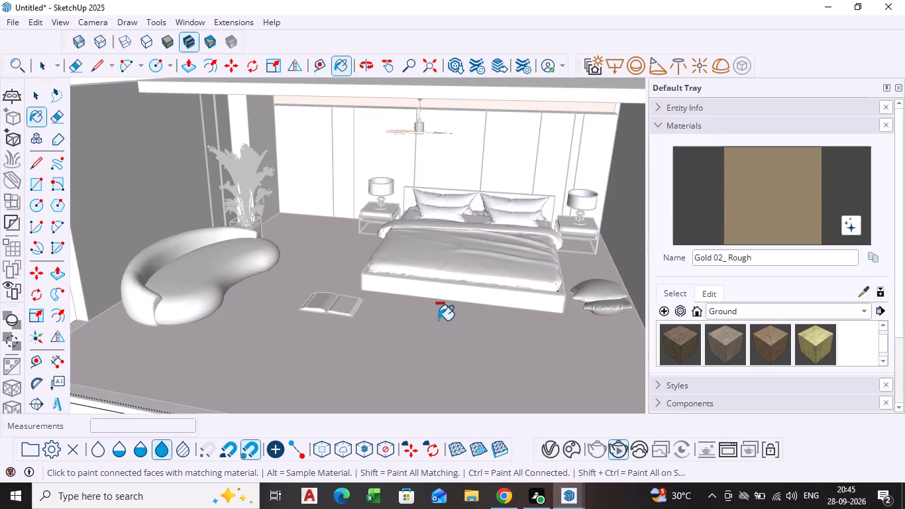
Paint the floor's top face inside its group with Brick_09_1K from the Brick collection and leave the group.
key("space")
left_click(460, 361)
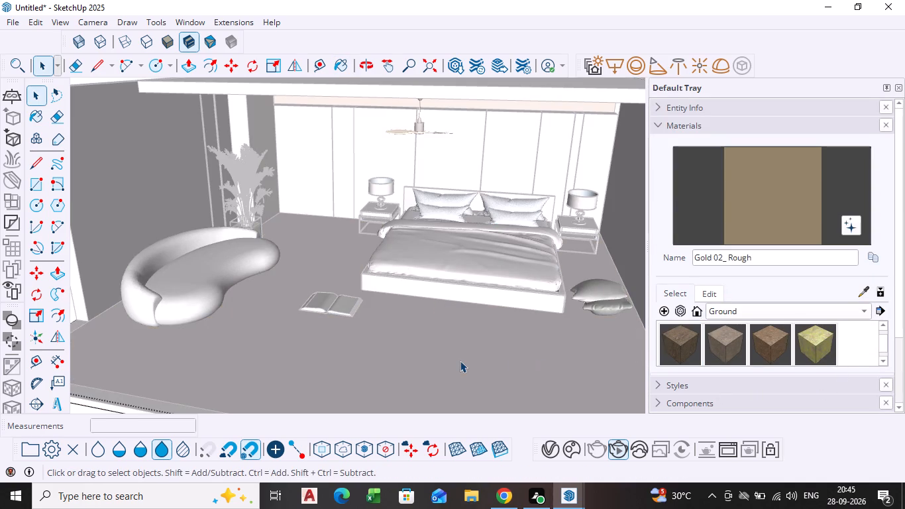
left_click(732, 316)
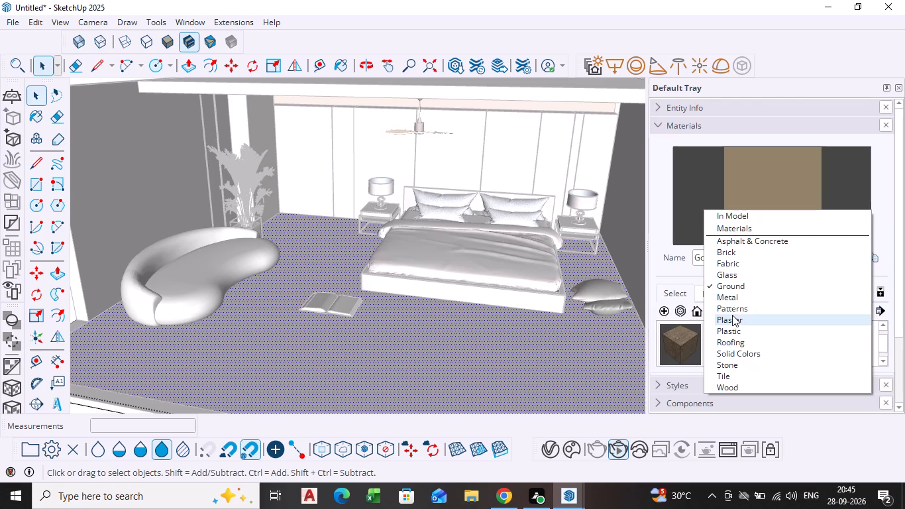
left_click(735, 256)
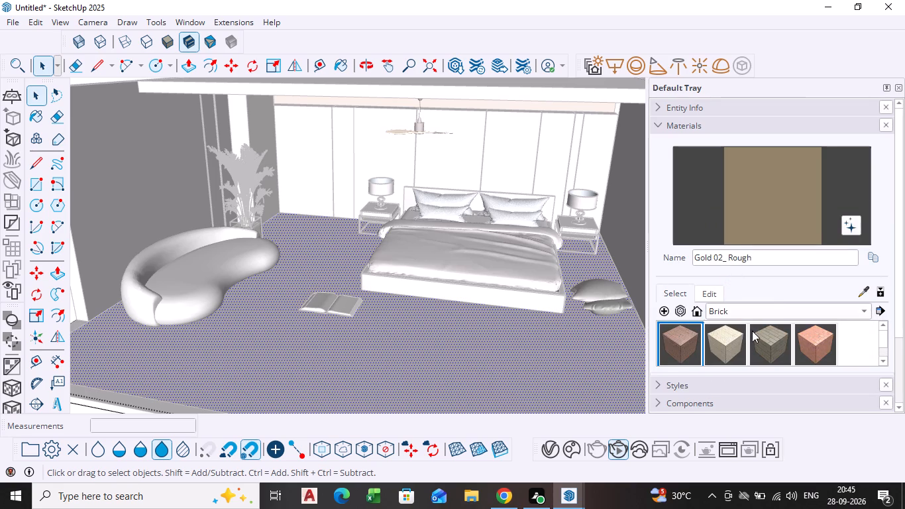
scroll(765, 340, "down", 3)
scroll(760, 315, "up", 1)
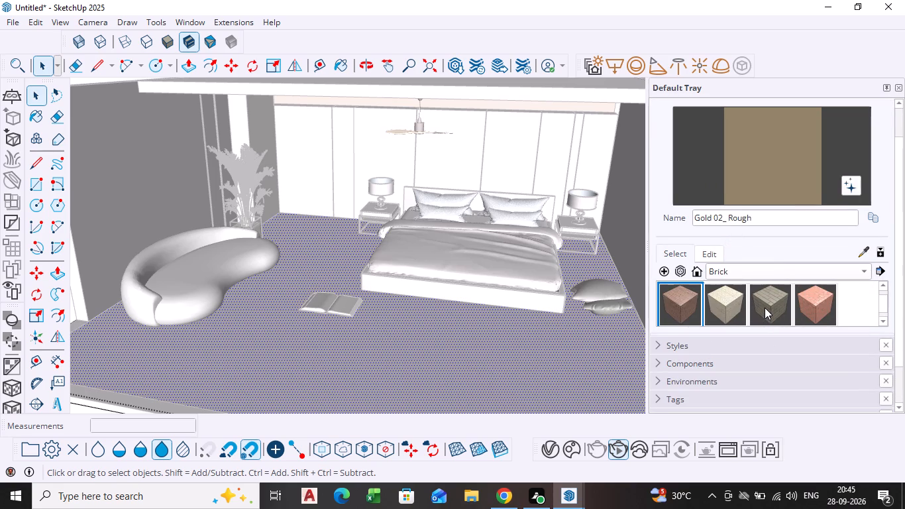
left_click(765, 308)
left_click(504, 376)
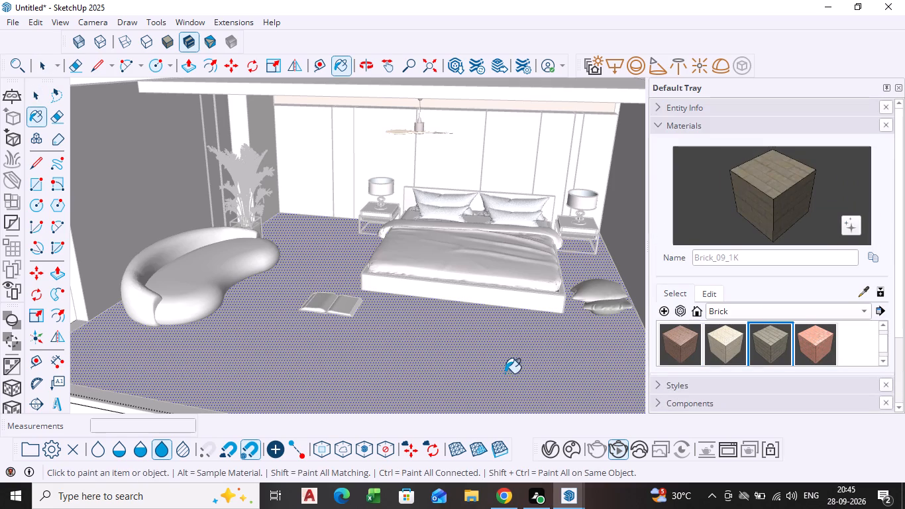
scroll(465, 376, "down", 3)
key("space")
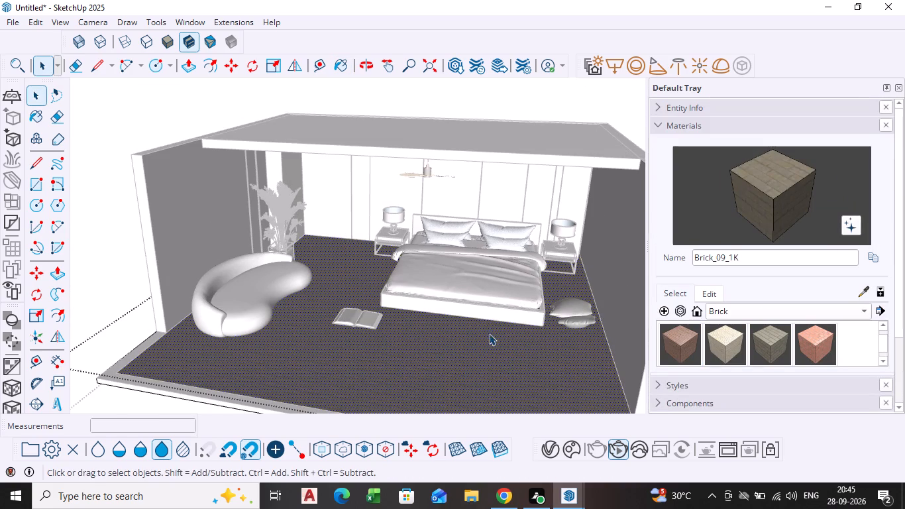
left_click(84, 110)
Examine the brick-textured floor together with the sofa, bed and wall panels from the room's open front.
scroll(467, 360, "down", 1)
middle_click_drag(467, 360, 492, 307)
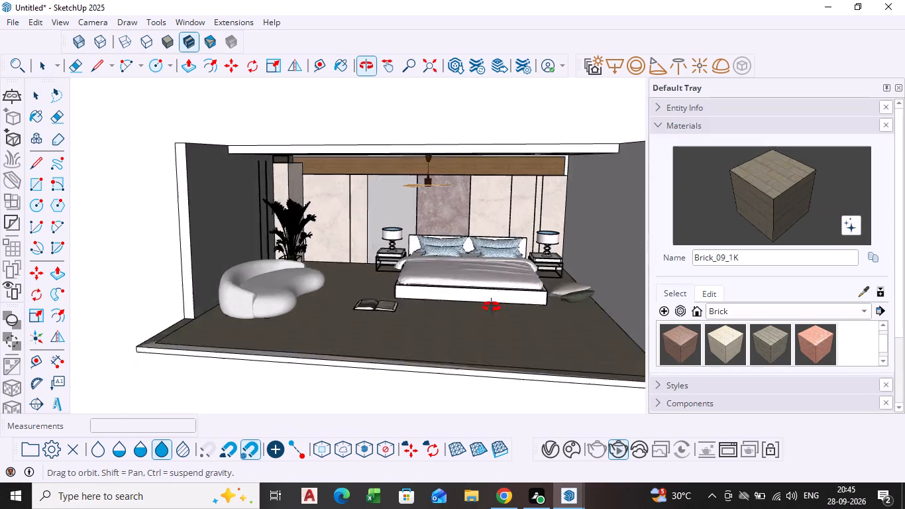
middle_click_drag(492, 307, 492, 338)
scroll(433, 322, "up", 3)
middle_click_drag(433, 321, 433, 319)
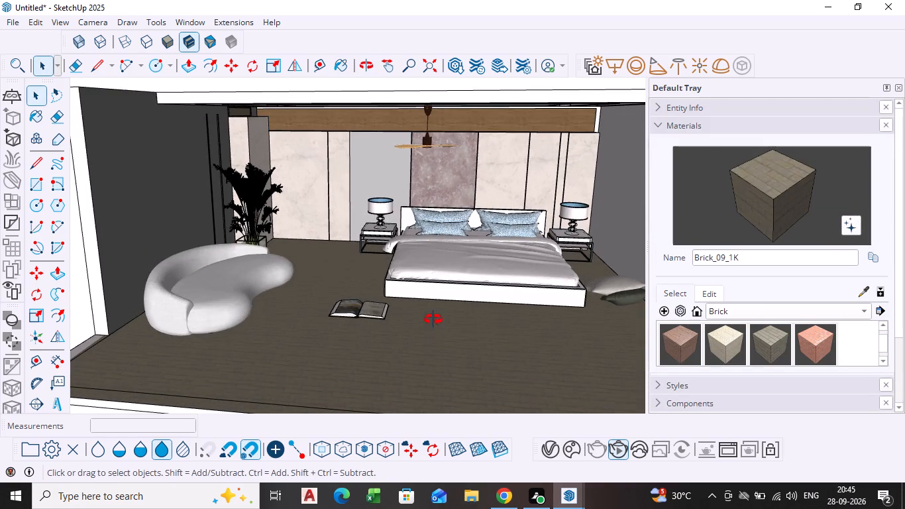
middle_click_drag(433, 319, 435, 309)
scroll(432, 261, "up", 3)
scroll(432, 259, "down", 3)
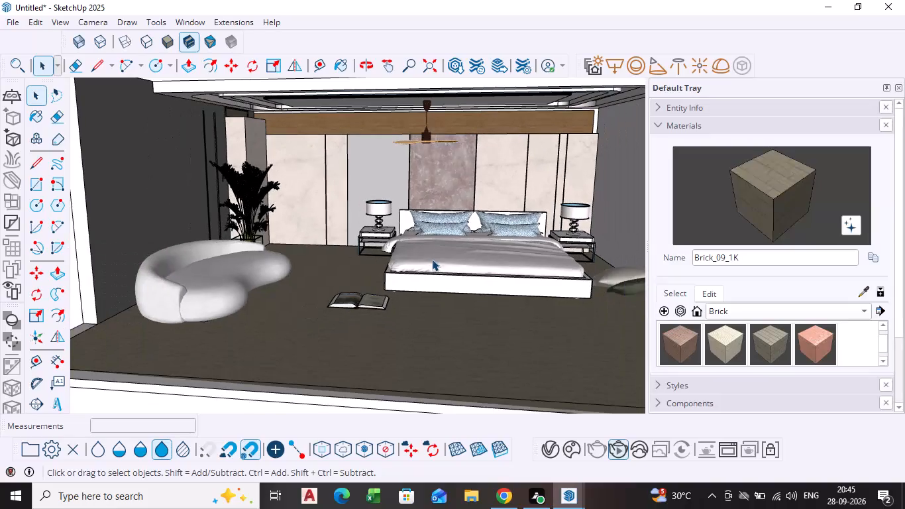
middle_click_drag(432, 269, 380, 286)
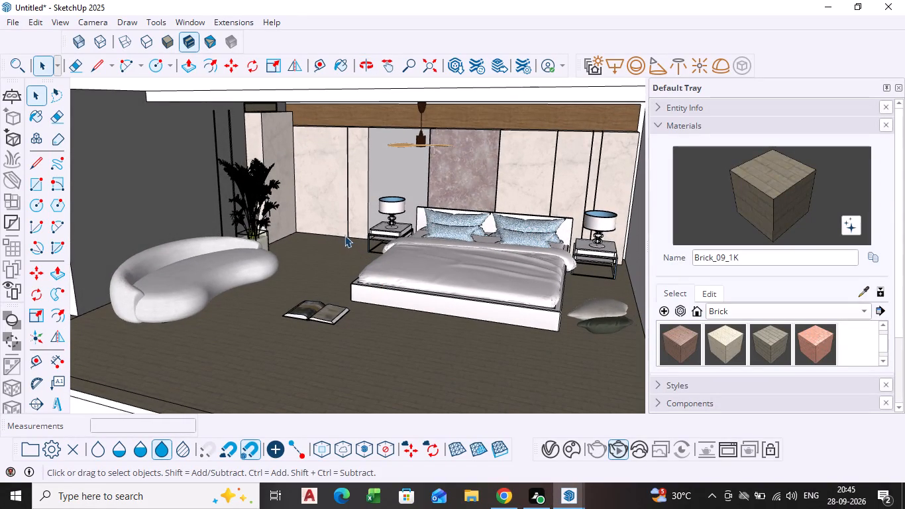
Open the floor group and draw a rug rectangle of about 19' 4" by 19' 11" on its top face around the bed.
scroll(373, 341, "up", 3)
triple_click(365, 333)
left_click(365, 333)
left_click(376, 346)
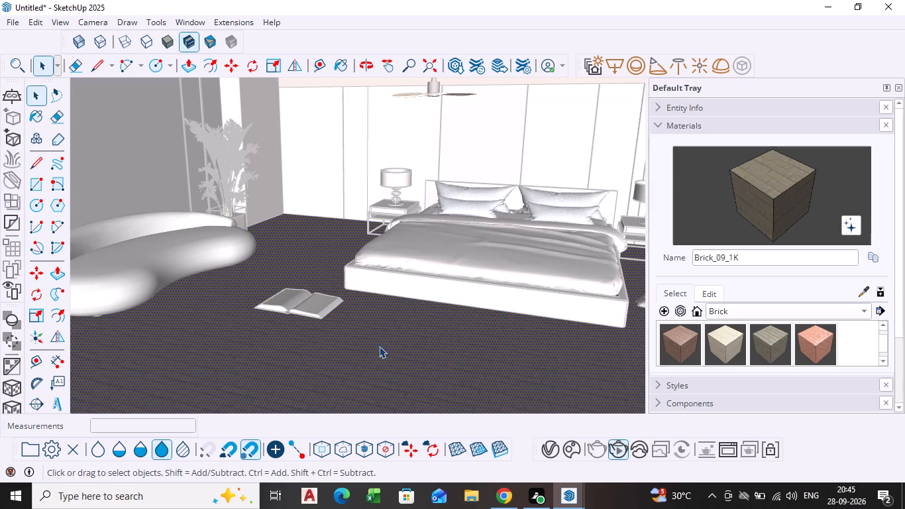
scroll(385, 337, "down", 4)
middle_click_drag(476, 316, 360, 297)
middle_click_drag(304, 345, 339, 363)
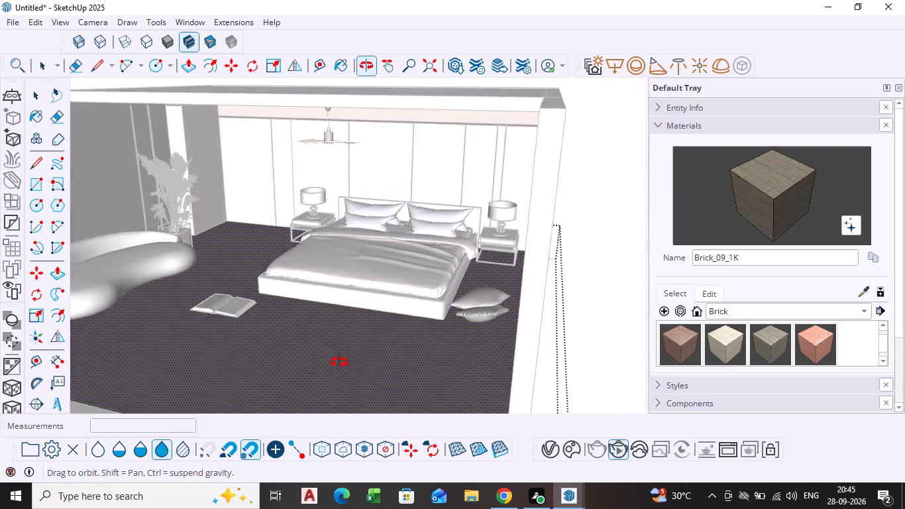
middle_click_drag(339, 363, 396, 363)
left_click_drag(36, 185, 37, 179)
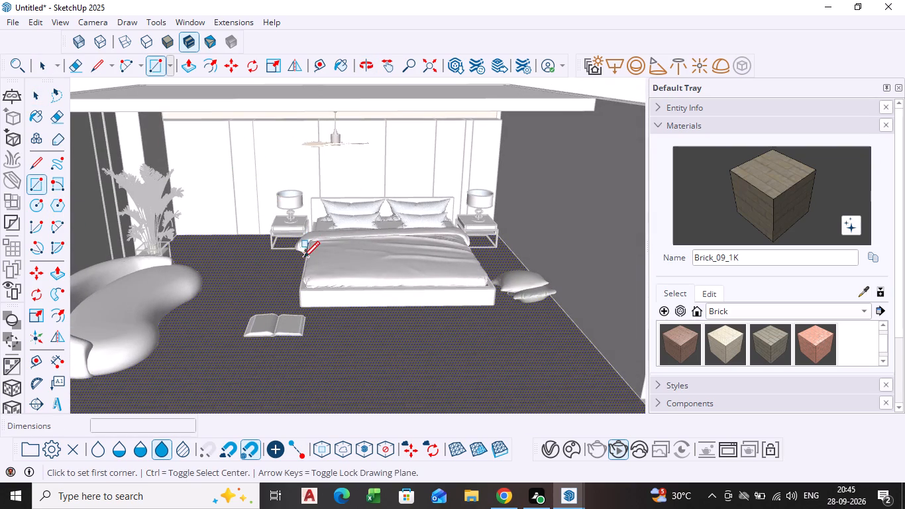
left_click(242, 239)
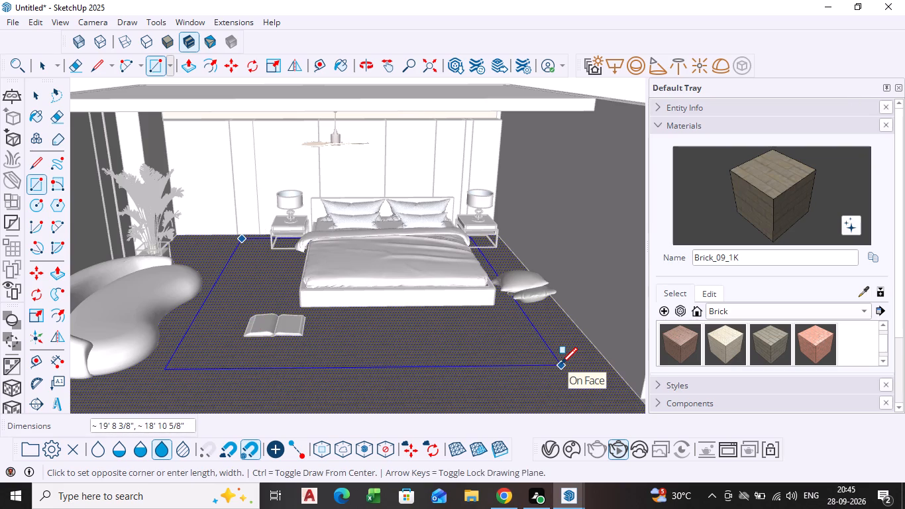
left_click(578, 361)
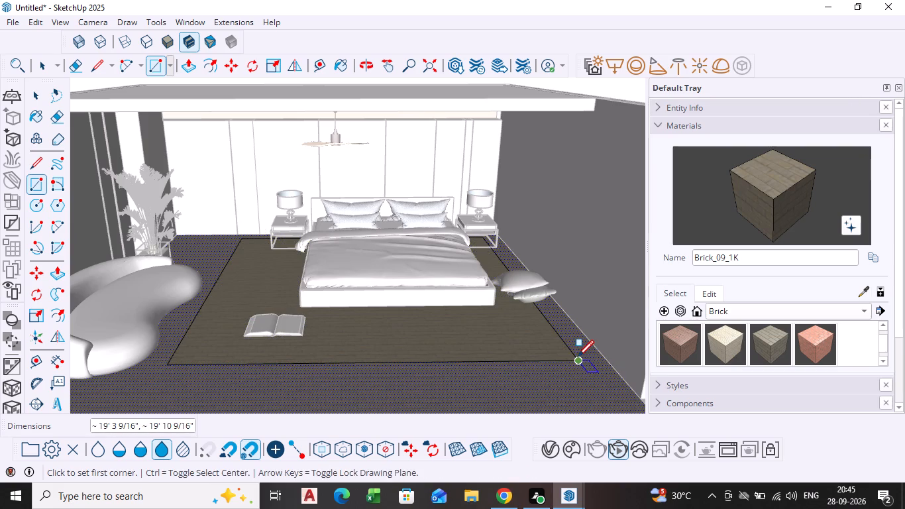
Paint the rug rectangle under the bed with Brick_05_1K from the Brick collection and leave the floor group.
key("space")
left_click(466, 338)
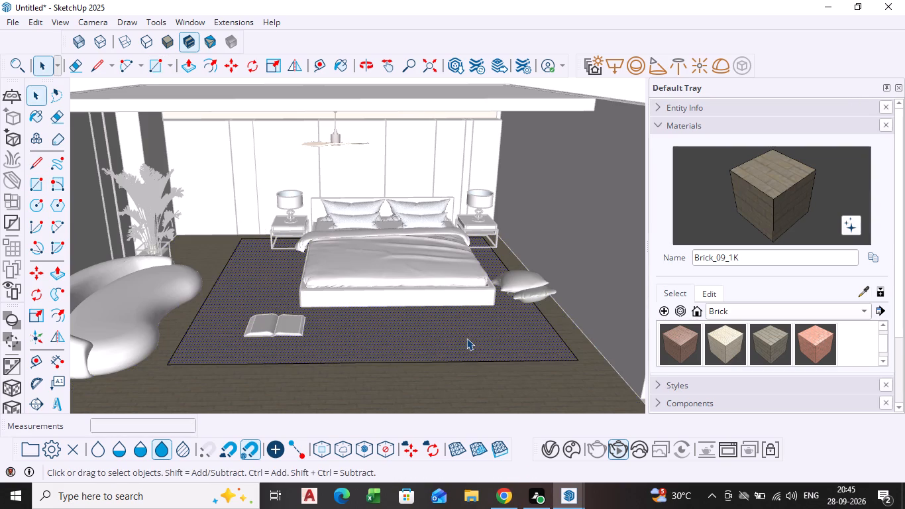
key("space")
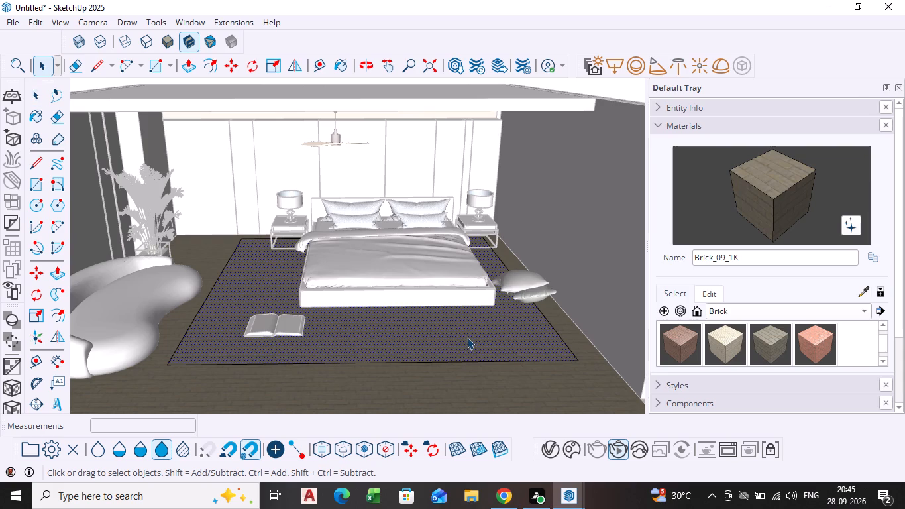
left_click(731, 342)
left_click(482, 335)
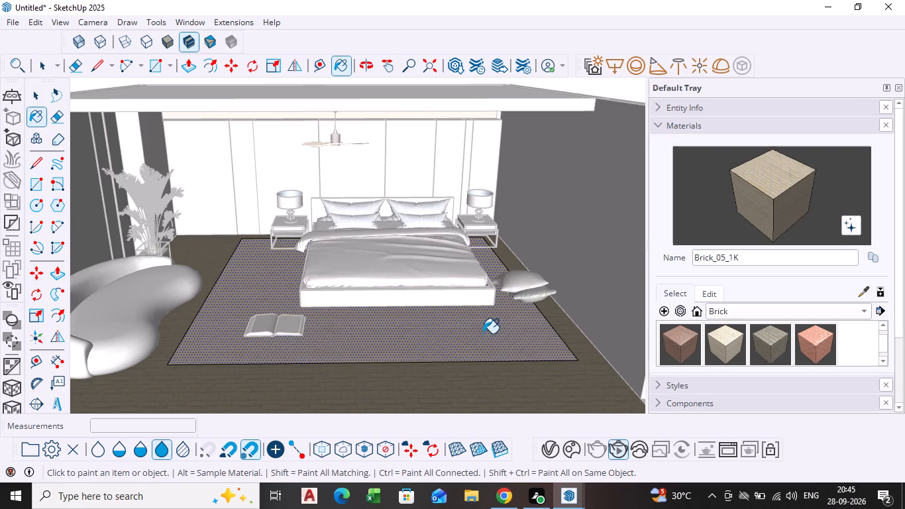
key("space")
scroll(538, 300, "down", 4)
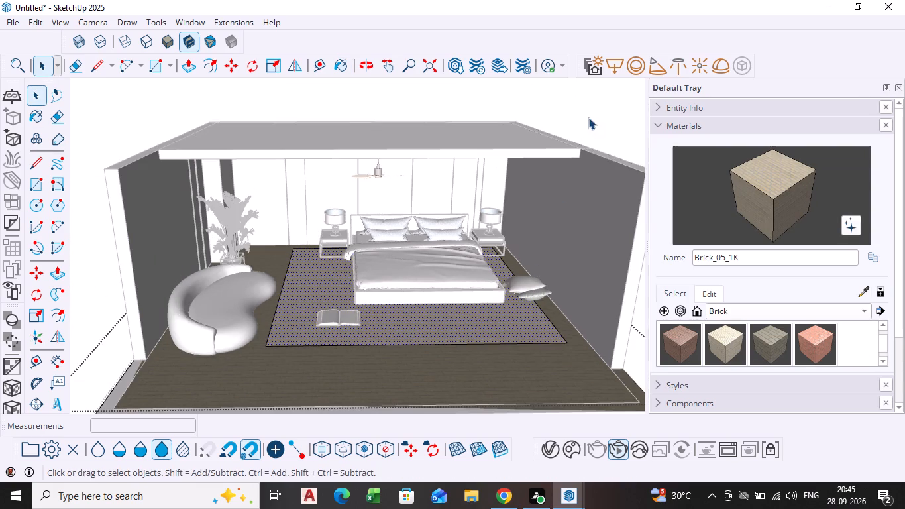
left_click(588, 120)
Examine the rug area against the surrounding floor, bed and sofa from higher and lower viewpoints.
scroll(537, 272, "down", 1)
middle_click_drag(537, 273, 505, 288)
scroll(492, 313, "up", 2)
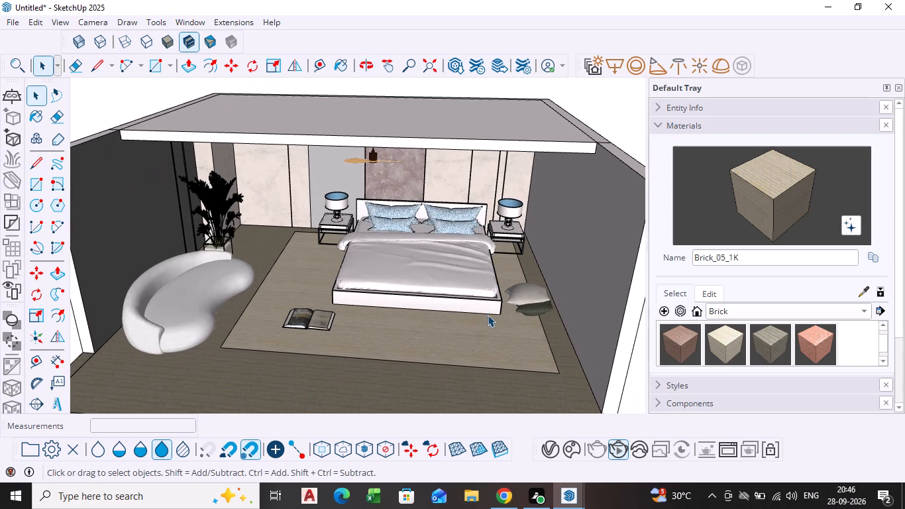
middle_click(449, 313)
scroll(455, 296, "down", 3)
middle_click_drag(456, 317, 459, 294)
scroll(456, 292, "up", 5)
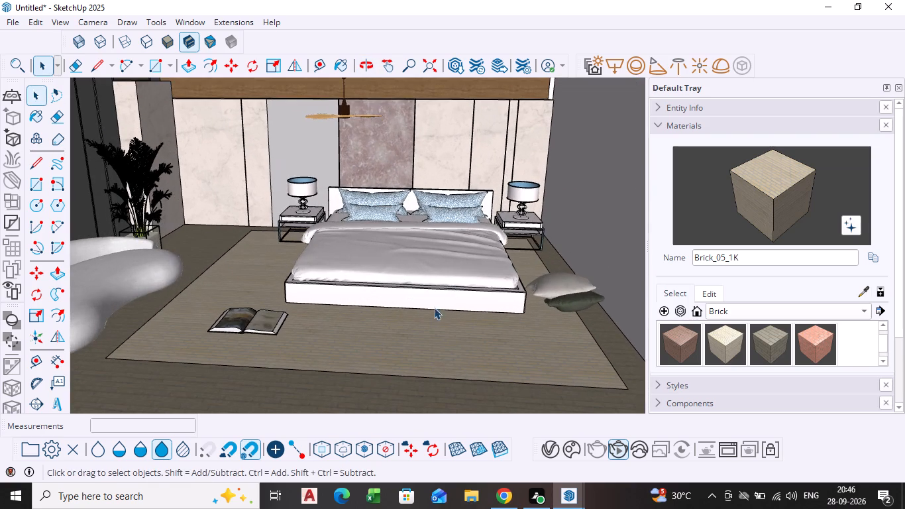
middle_click(434, 308)
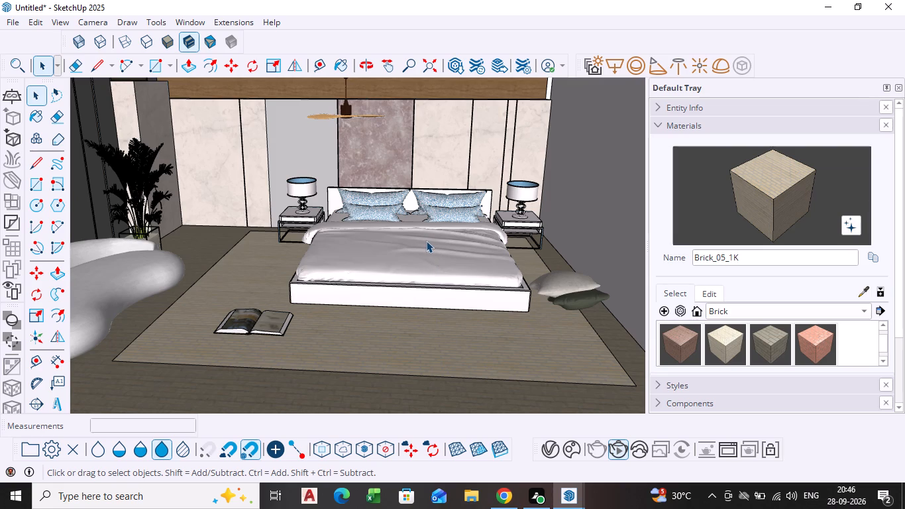
scroll(428, 241, "down", 3)
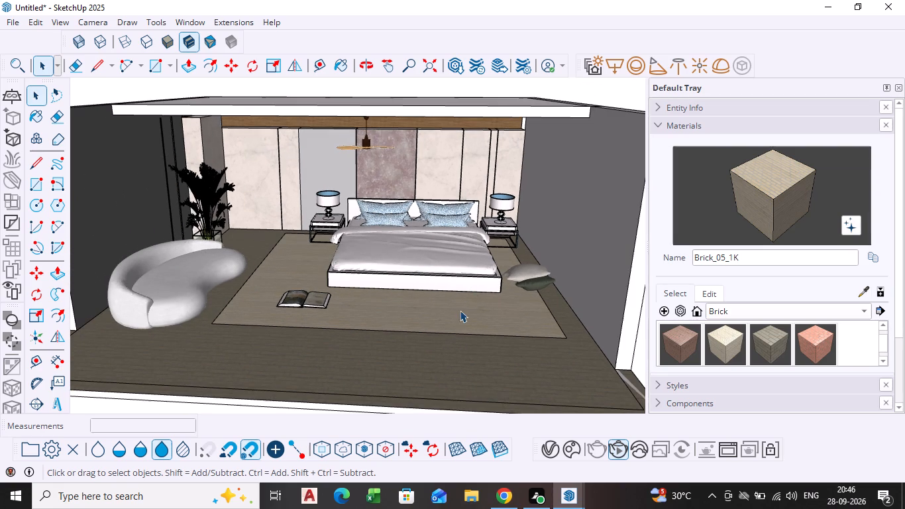
middle_click_drag(459, 310, 462, 290)
scroll(407, 303, "up", 3)
scroll(386, 302, "down", 2)
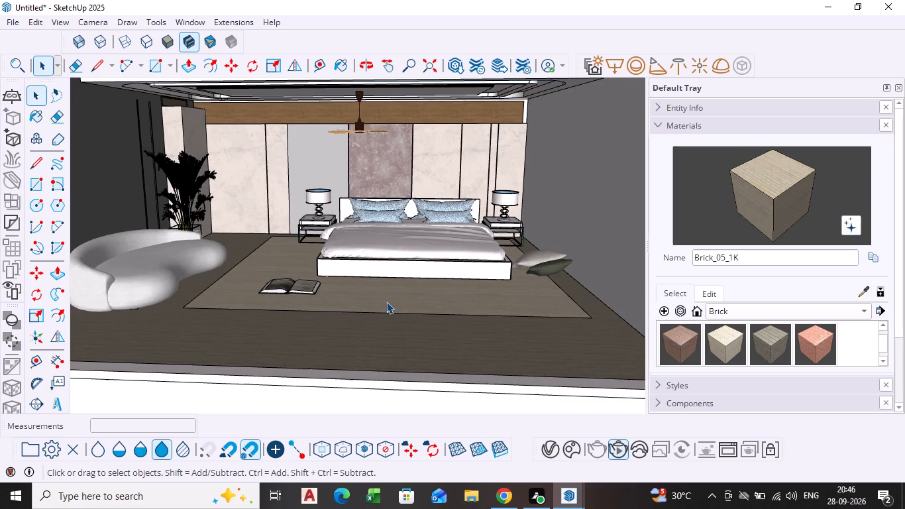
Select the floor group and inspect the Brick_09_1K material and the Fur geometry in the V-Ray Asset Editor.
left_click(396, 297)
left_click(396, 297)
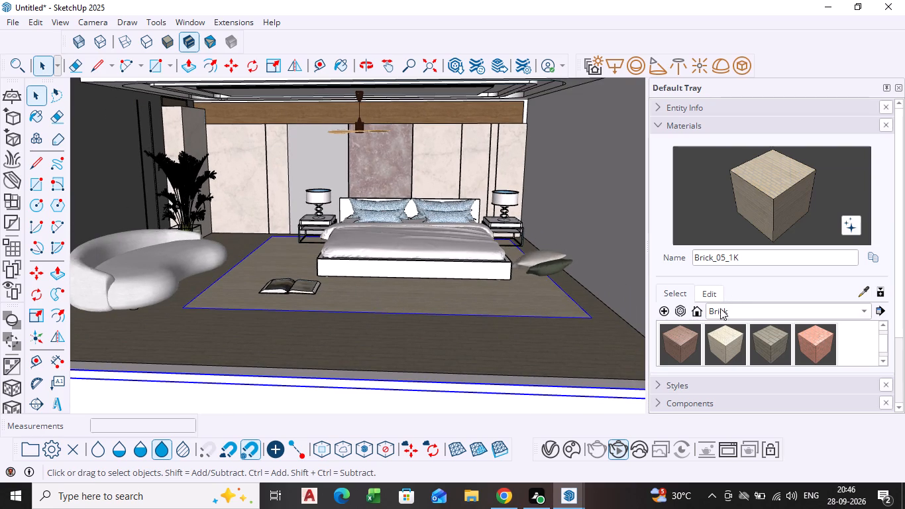
left_click(553, 451)
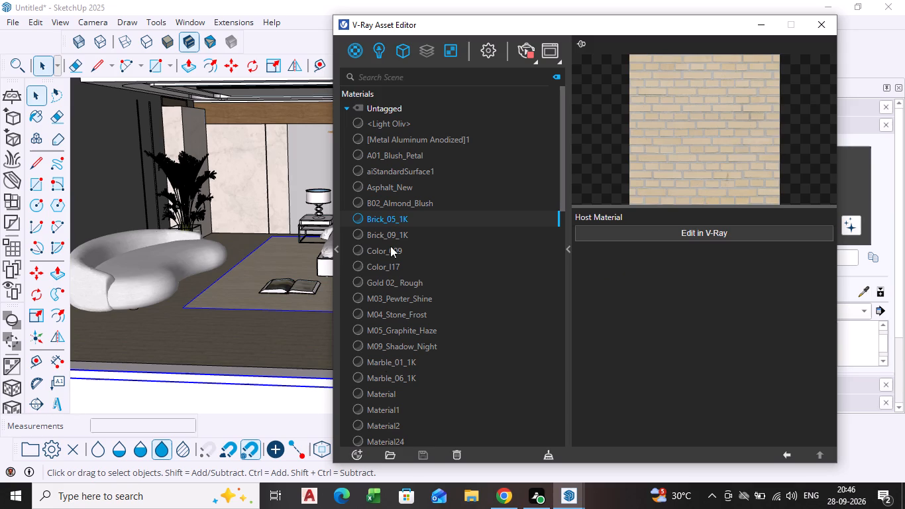
left_click(358, 234)
scroll(365, 264, "down", 3)
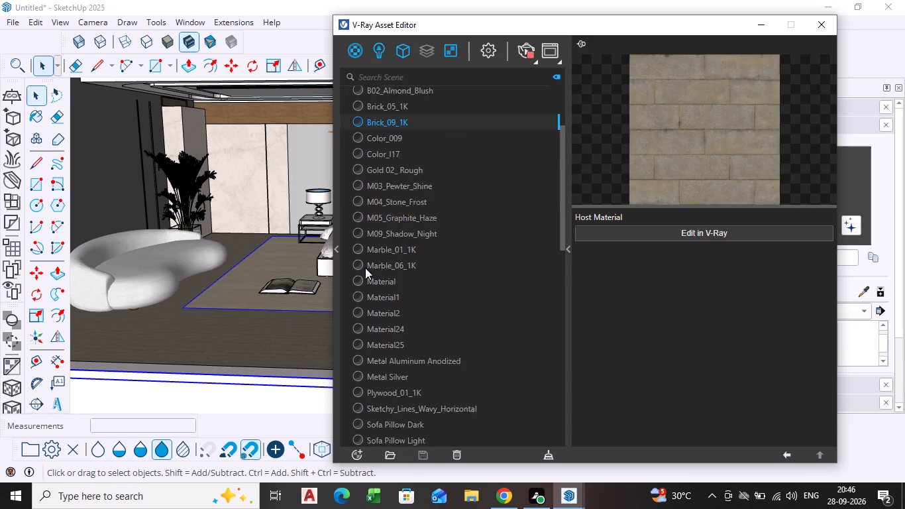
scroll(367, 282, "down", 9)
scroll(533, 258, "down", 4)
left_click(373, 394)
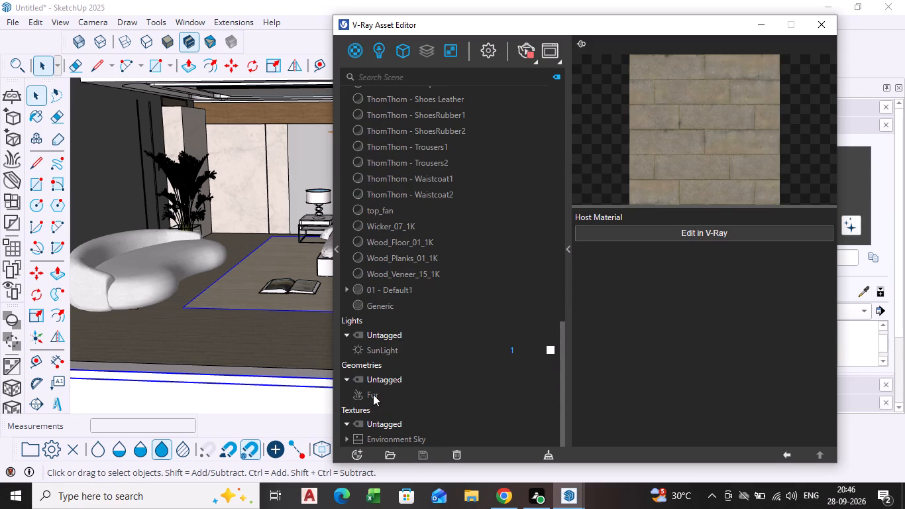
left_click(719, 151)
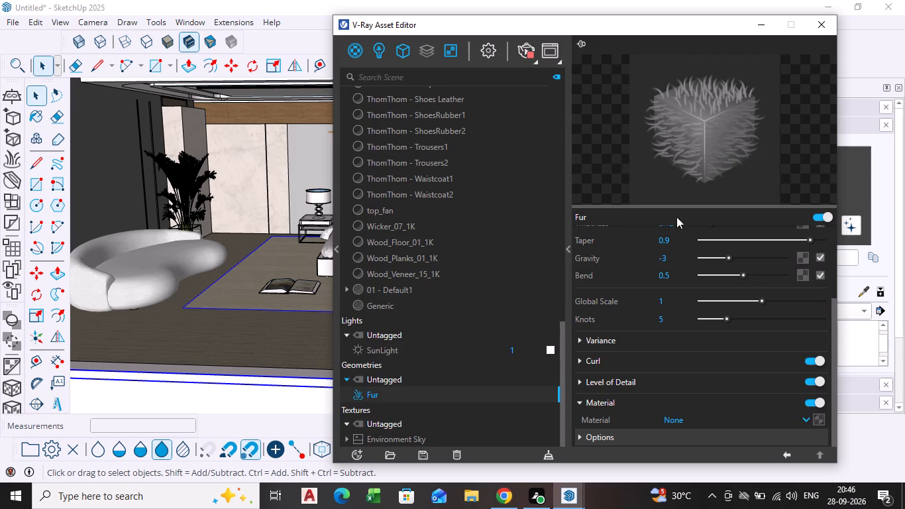
scroll(505, 298, "up", 3)
triple_click(710, 144)
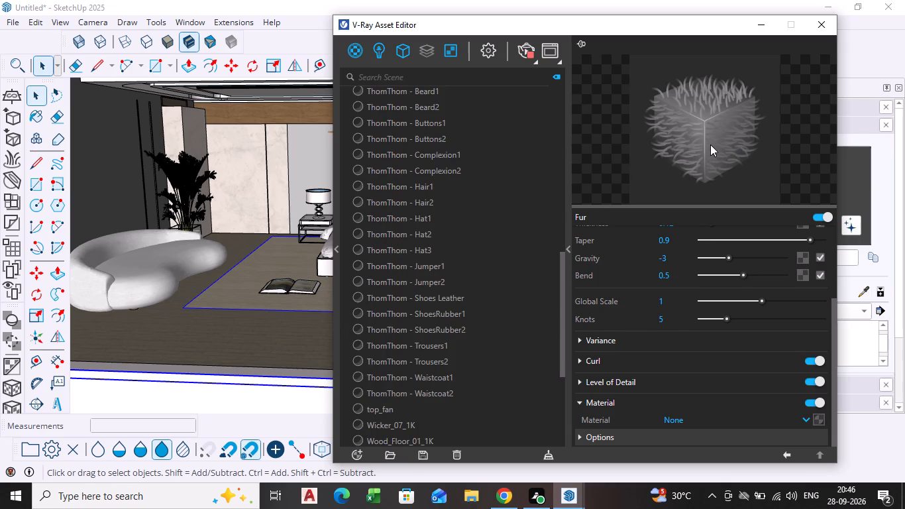
left_click(754, 22)
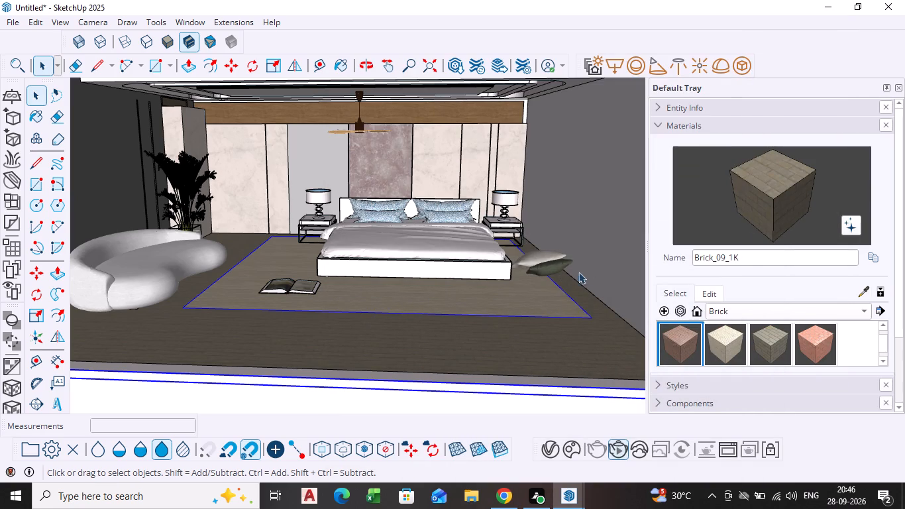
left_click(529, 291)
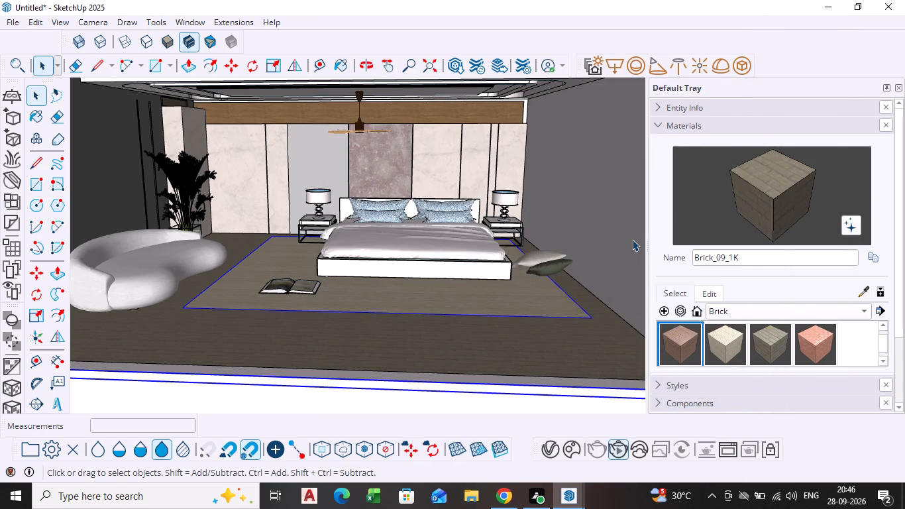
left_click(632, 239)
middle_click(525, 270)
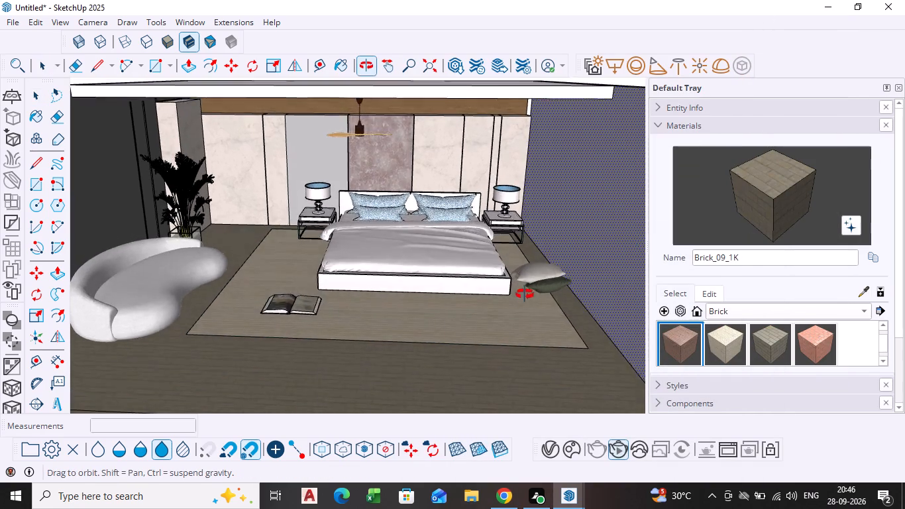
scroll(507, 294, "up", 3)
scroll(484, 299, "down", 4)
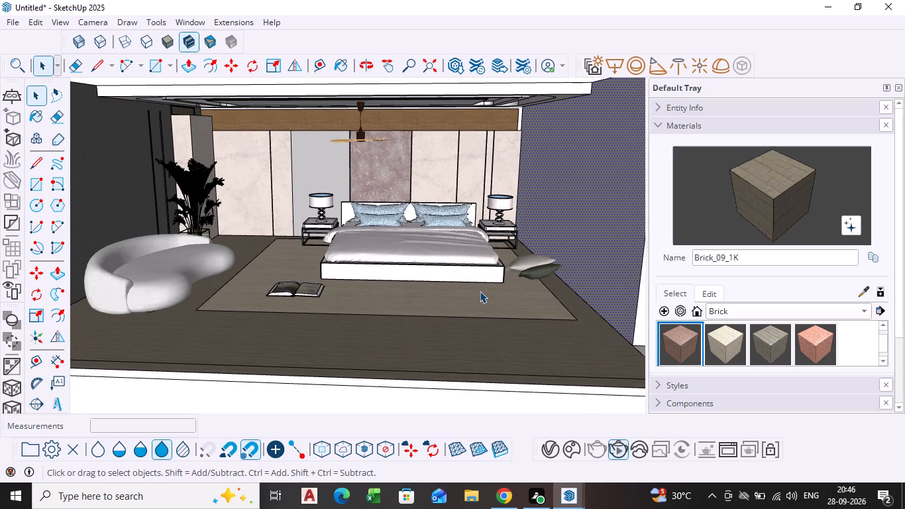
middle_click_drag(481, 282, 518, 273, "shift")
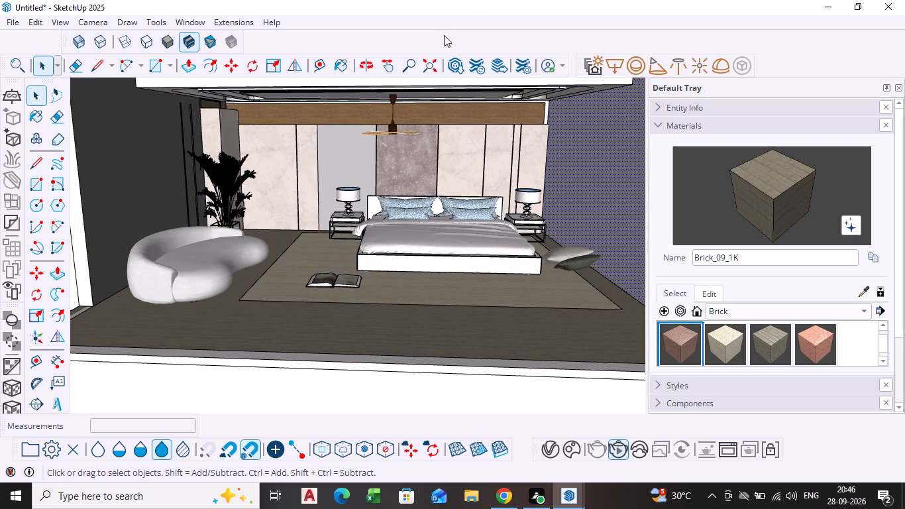
Open 3D Warehouse and search its models for "wall paper".
left_click(201, 24)
left_click(210, 126)
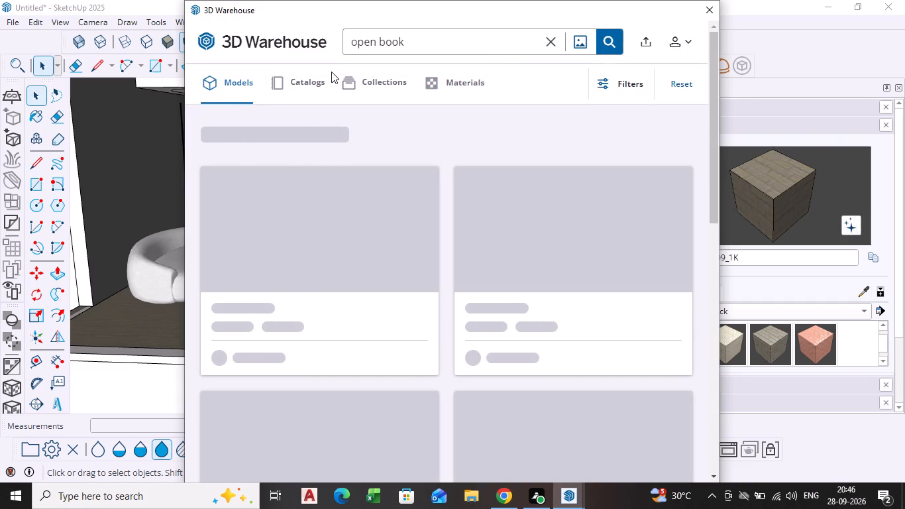
left_click(548, 47)
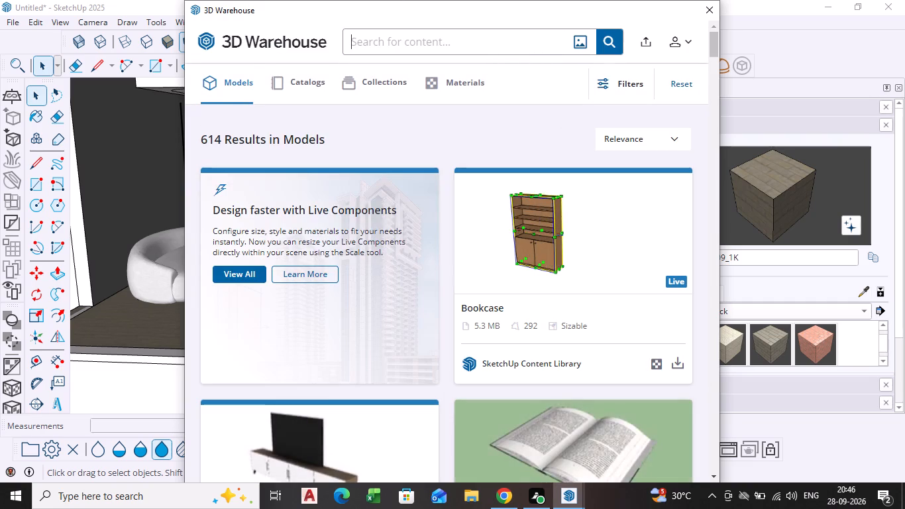
key("w")
key("a")
type("ll")
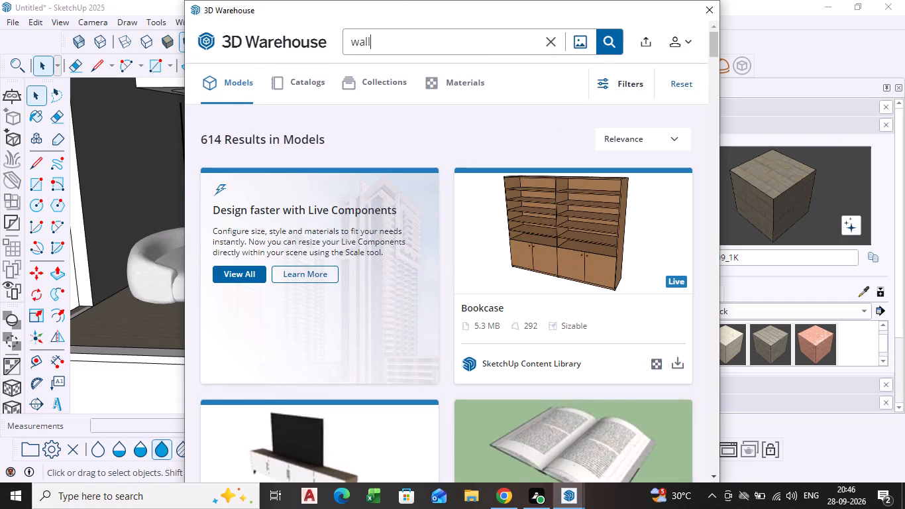
key("space")
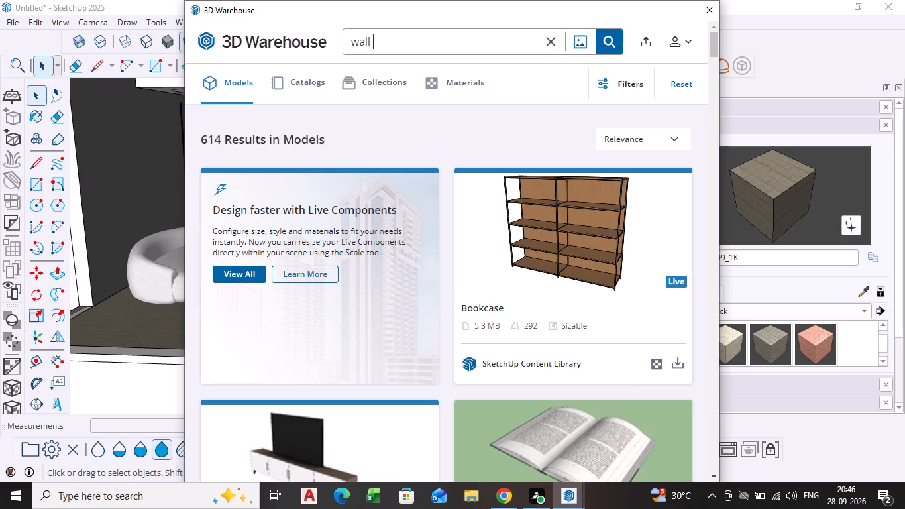
key("BackSpace")
key("BackSpace")
key("BackSpace")
key("BackSpace")
key("BackSpace")
key("BackSpace")
key("BackSpace")
key("BackSpace")
key("BackSpace")
key("BackSpace")
key("BackSpace")
key("BackSpace")
key("BackSpace")
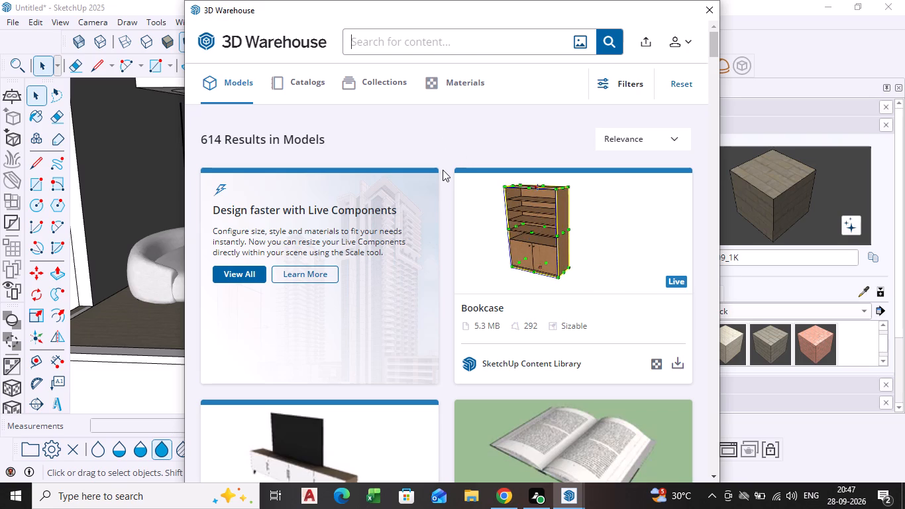
type("wall paper")
key("Return")
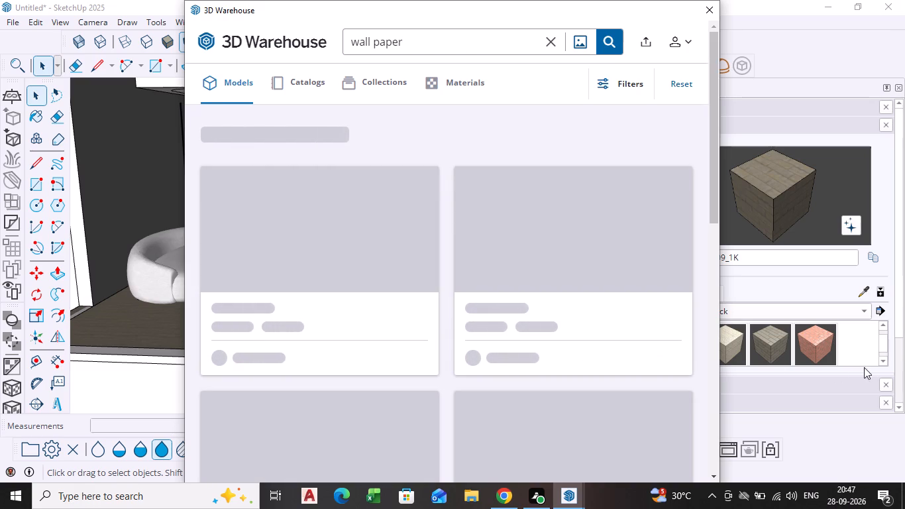
Look through the wall paper models for a pattern that suits the bedroom walls.
scroll(483, 254, "down", 3)
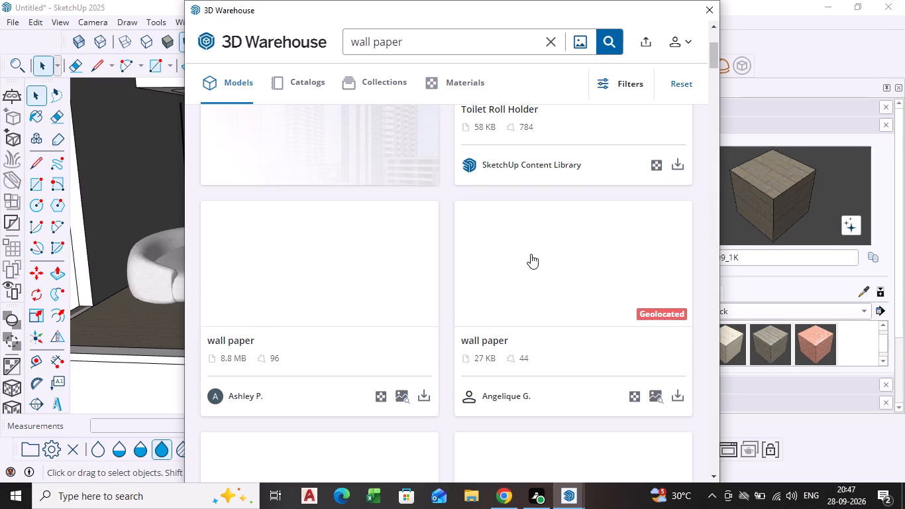
scroll(520, 249, "up", 4)
scroll(520, 249, "down", 7)
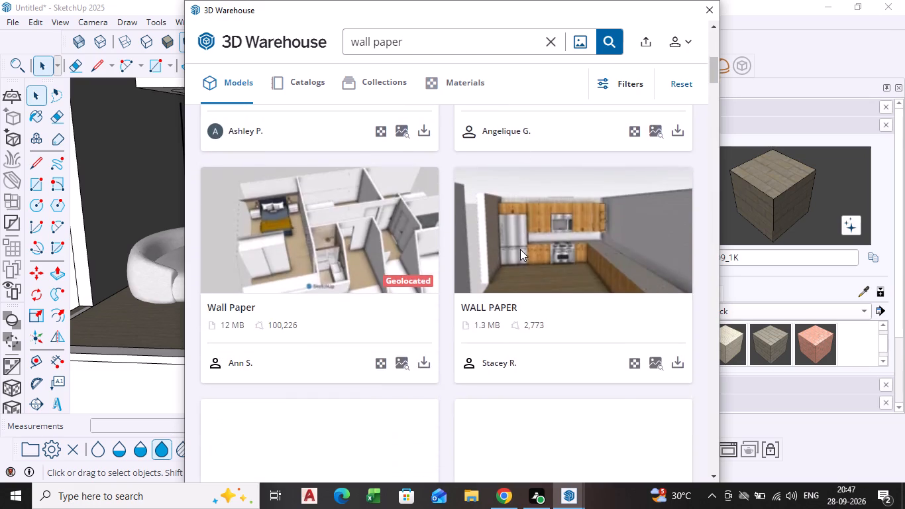
scroll(520, 249, "down", 6)
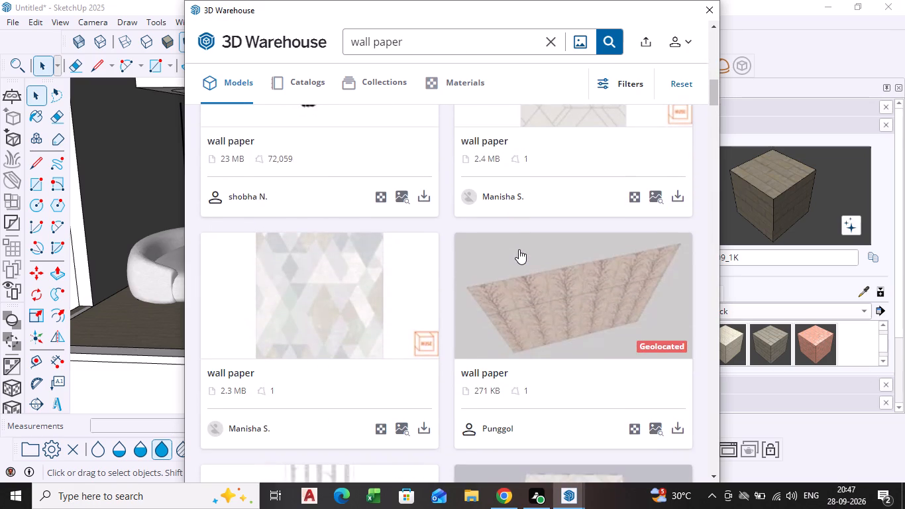
scroll(519, 249, "down", 6)
scroll(519, 251, "up", 4)
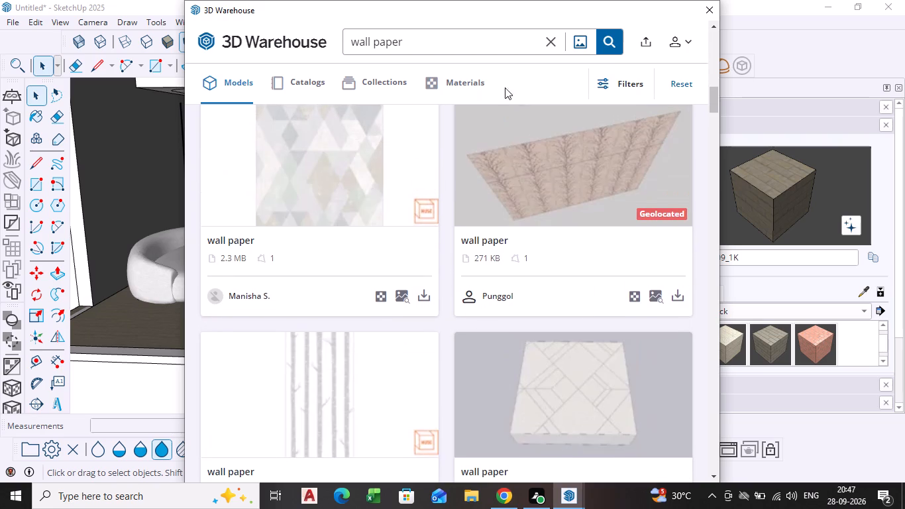
Change the 3D Warehouse model search to "wall art".
left_click(405, 42)
key("BackSpace")
key("BackSpace")
key("BackSpace")
key("BackSpace")
key("BackSpace")
type("art")
key("Return")
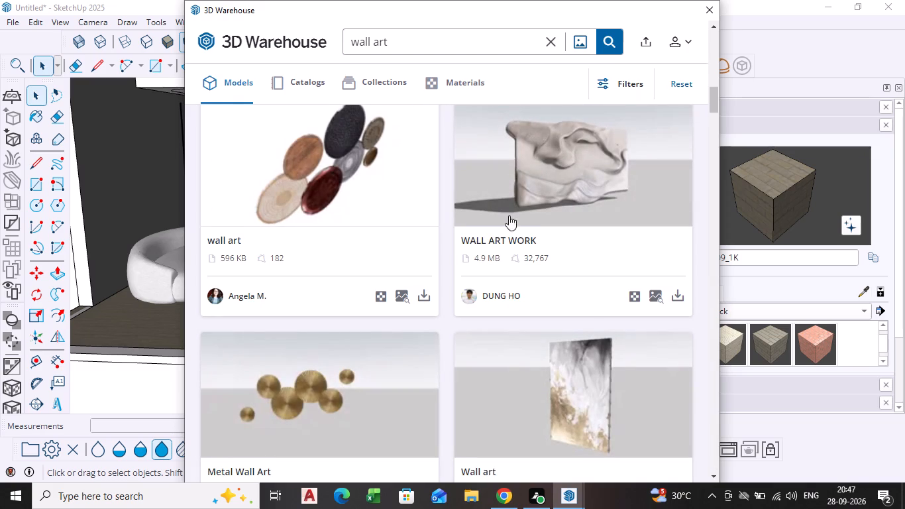
Look through the wall art models in the results for a piece that suits the bedroom.
scroll(562, 260, "up", 1)
scroll(578, 361, "down", 7)
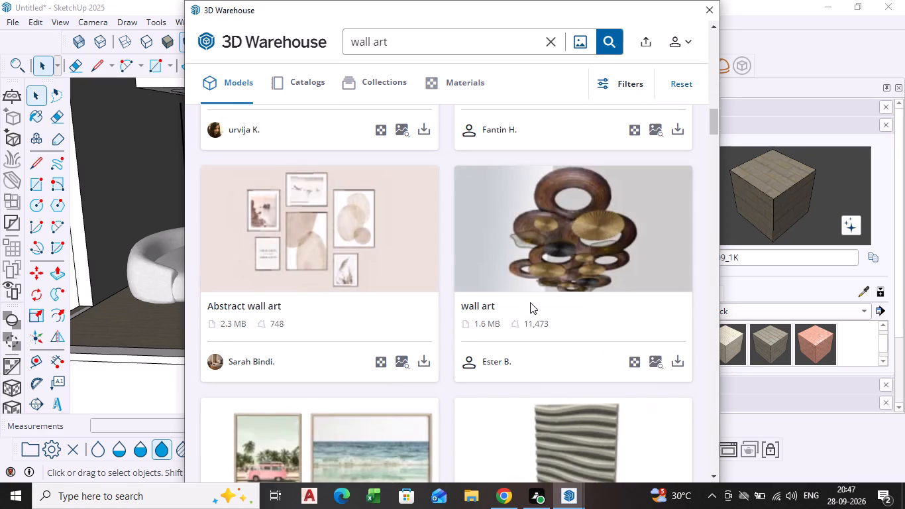
scroll(530, 302, "down", 5)
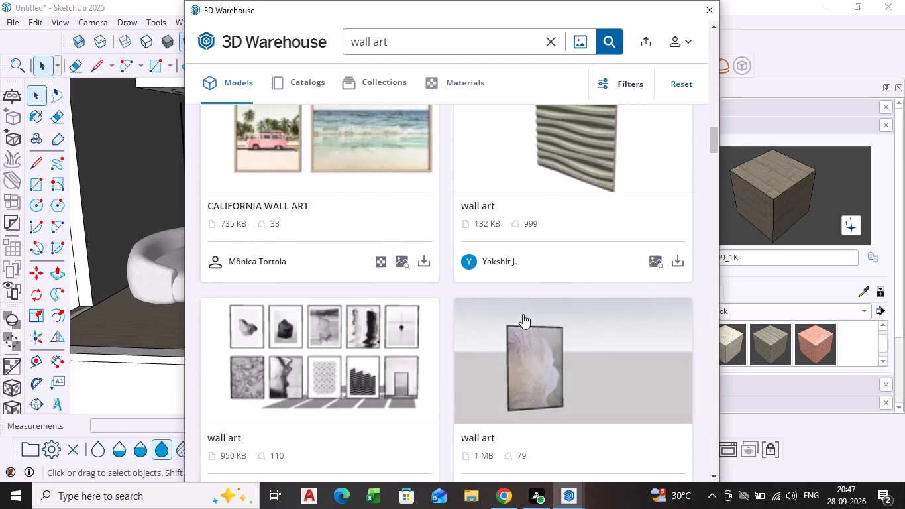
scroll(523, 319, "down", 5)
scroll(523, 323, "up", 1)
scroll(490, 317, "down", 3)
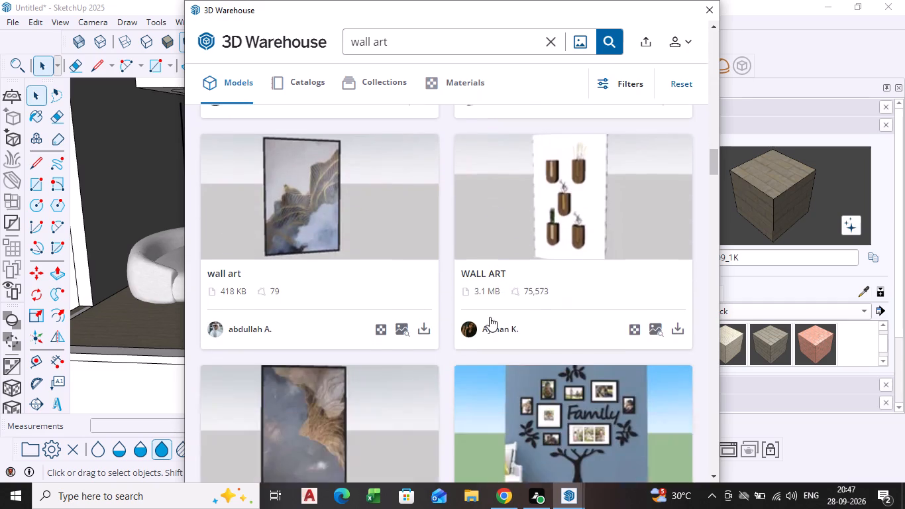
scroll(488, 316, "down", 6)
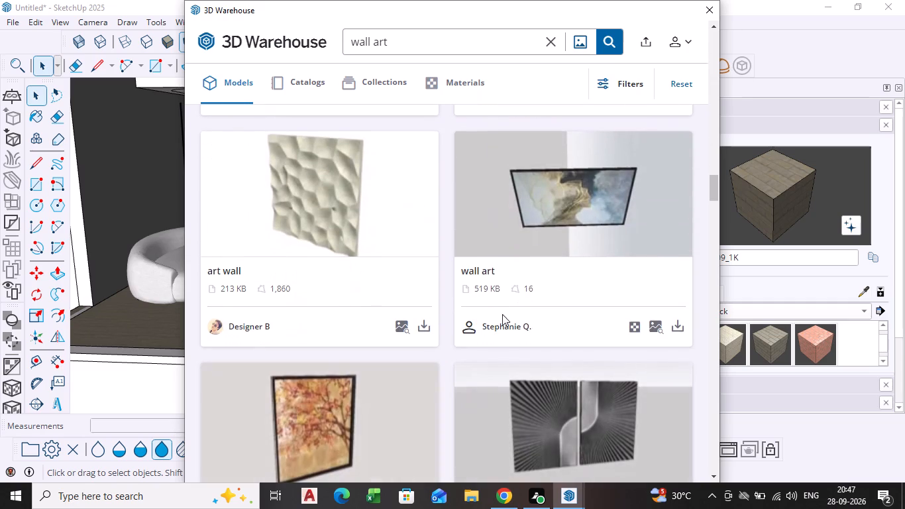
scroll(574, 251, "down", 4)
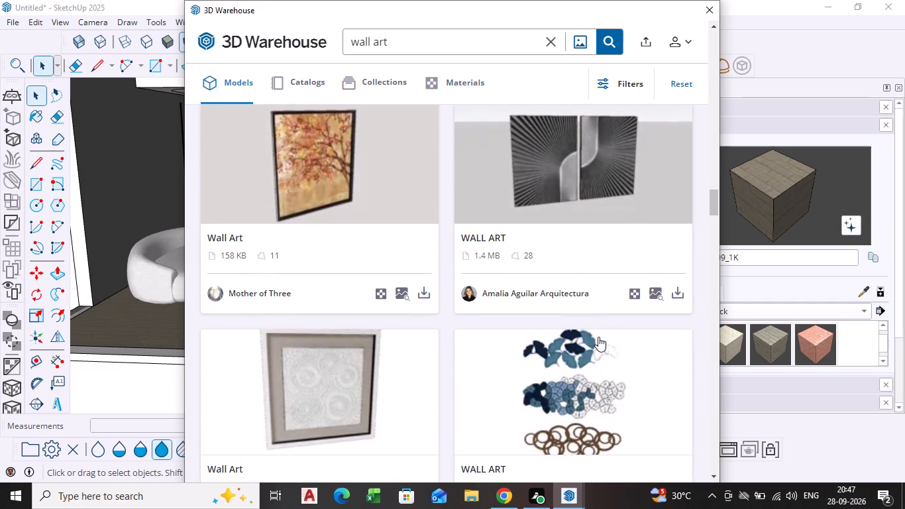
scroll(471, 275, "down", 3)
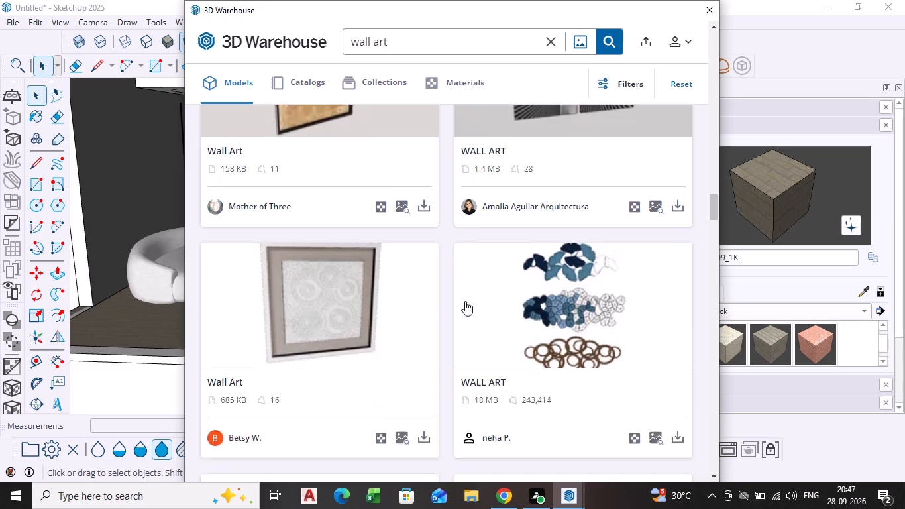
scroll(465, 301, "down", 3)
scroll(526, 283, "down", 4)
scroll(437, 231, "down", 3)
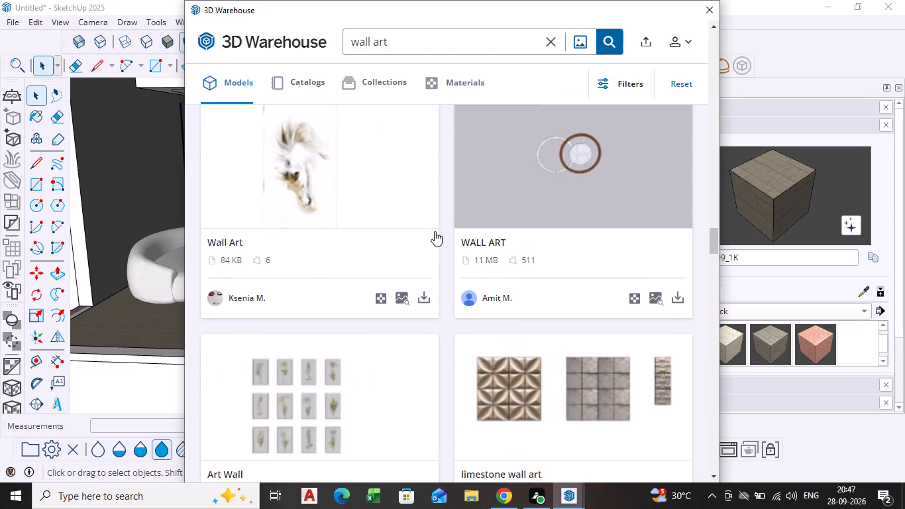
scroll(490, 276, "down", 9)
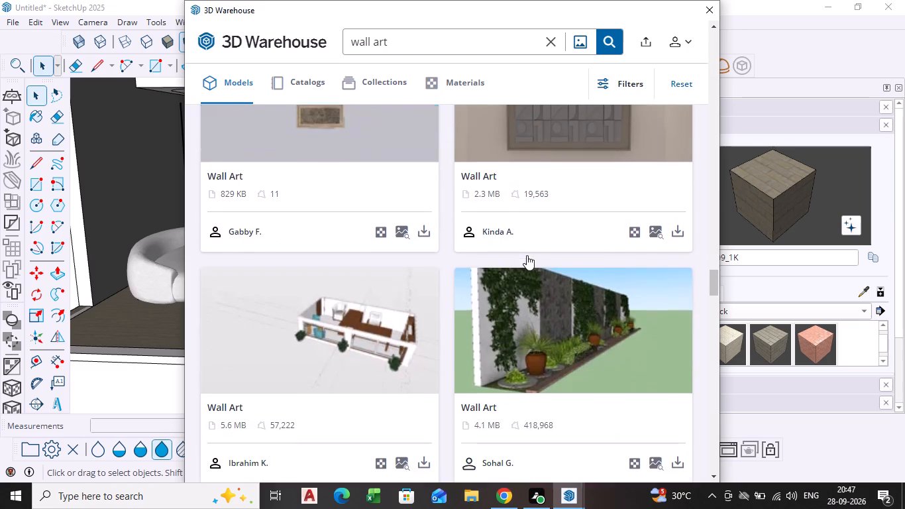
scroll(549, 300, "down", 3)
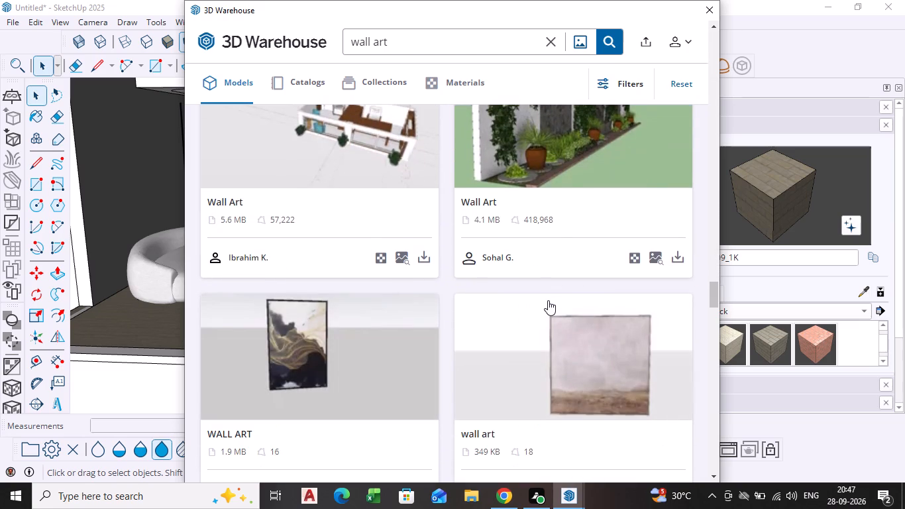
scroll(541, 304, "down", 6)
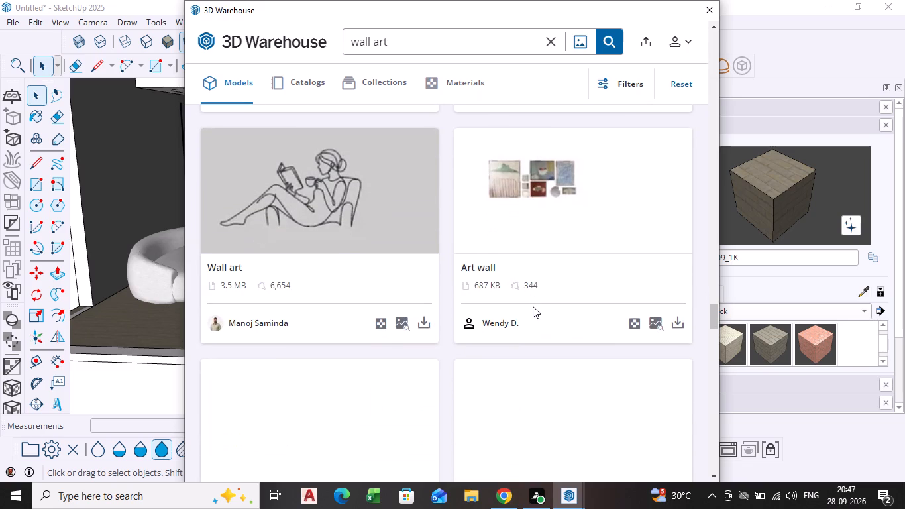
scroll(531, 306, "down", 5)
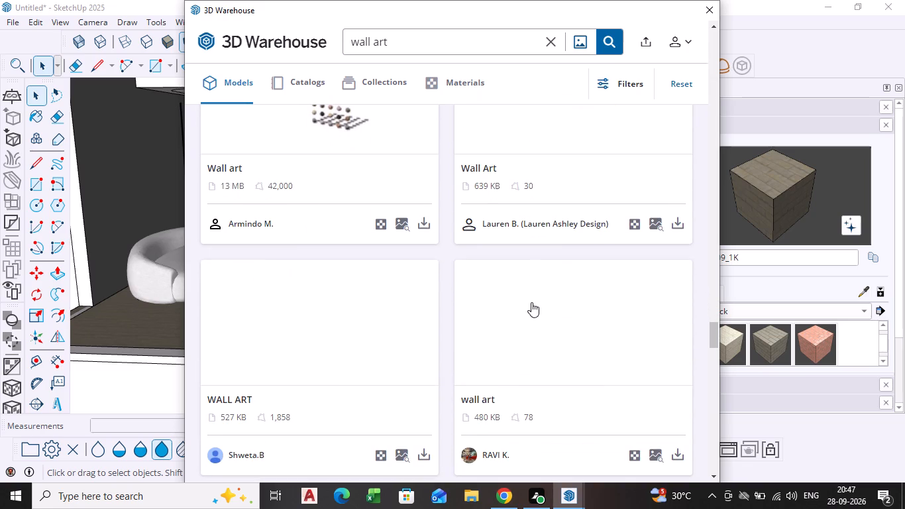
scroll(537, 308, "down", 6)
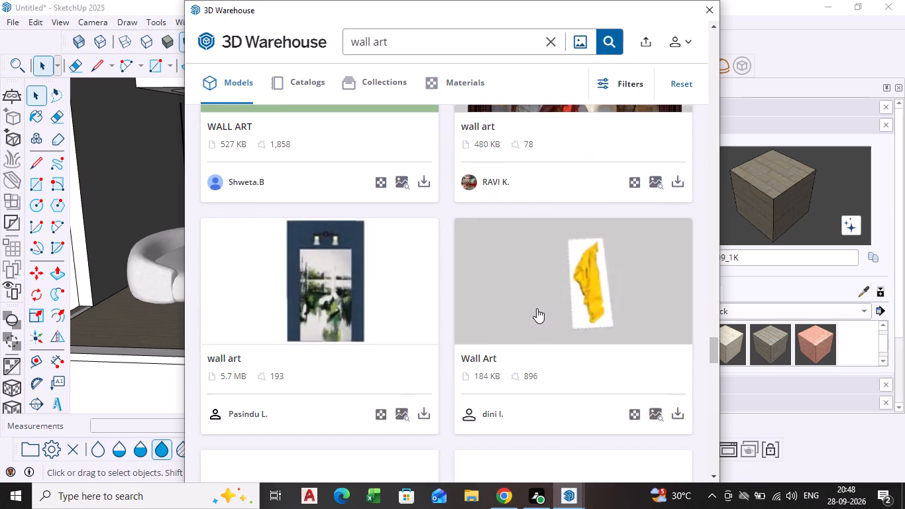
scroll(538, 311, "down", 4)
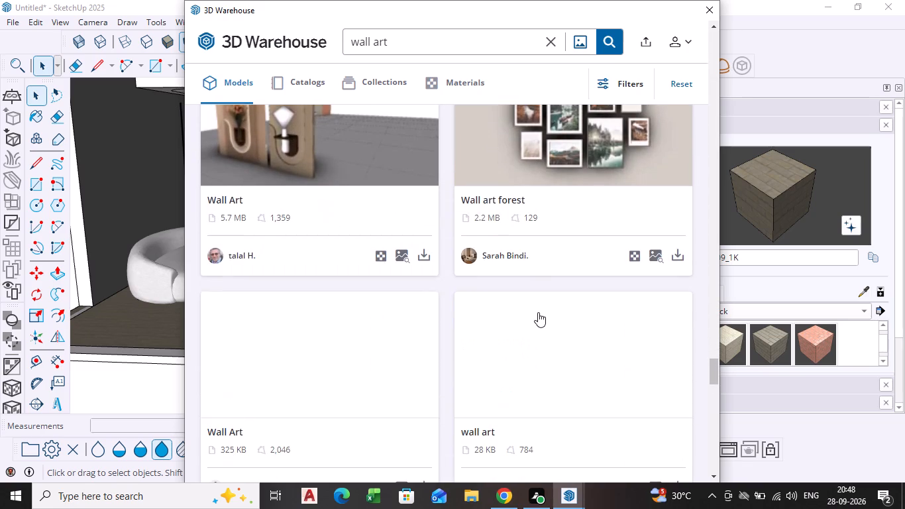
scroll(531, 313, "up", 15)
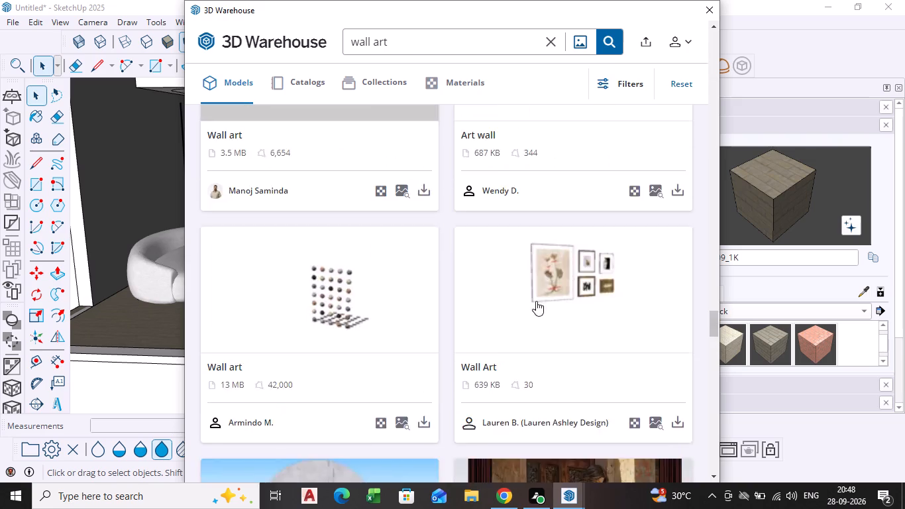
scroll(536, 301, "up", 11)
scroll(462, 300, "up", 7)
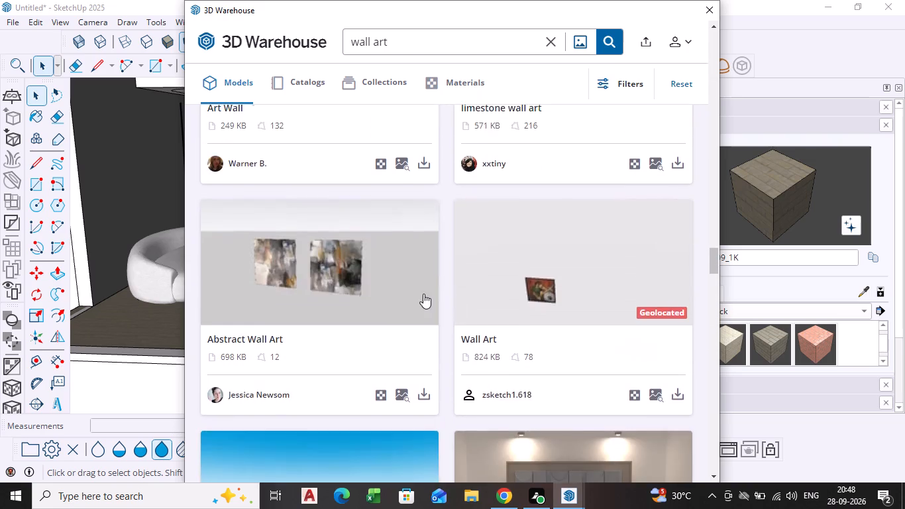
scroll(423, 294, "up", 13)
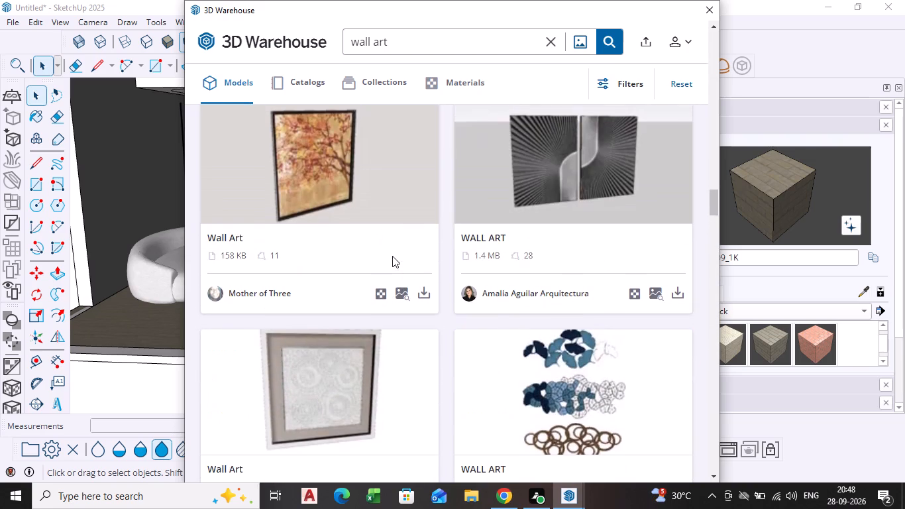
scroll(394, 247, "up", 8)
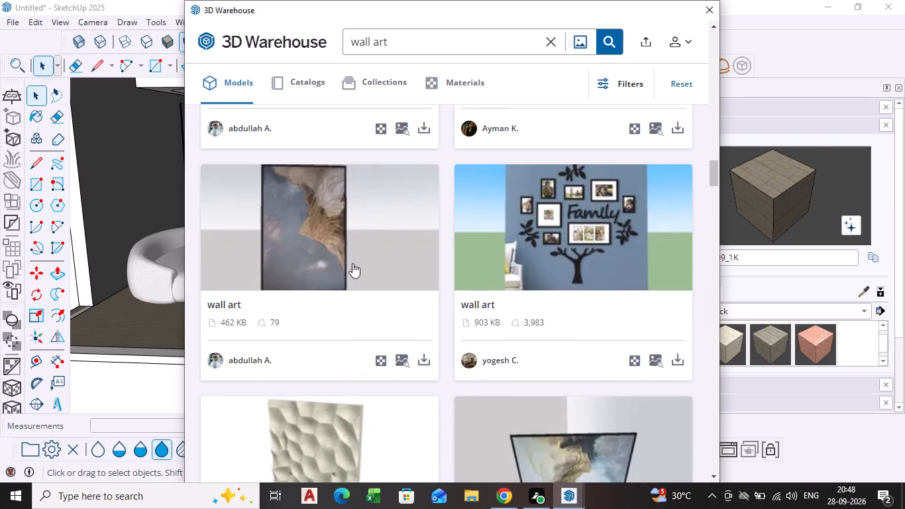
scroll(352, 270, "up", 8)
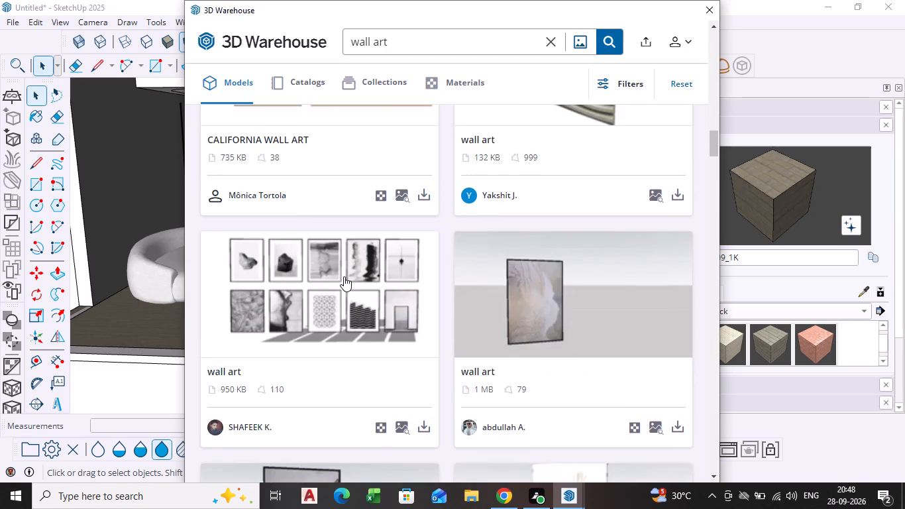
scroll(495, 315, "up", 6)
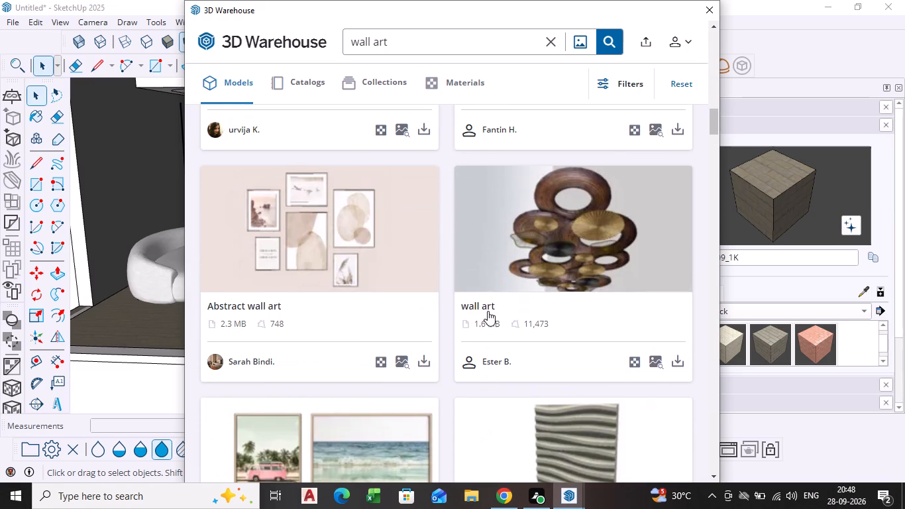
scroll(487, 314, "up", 7)
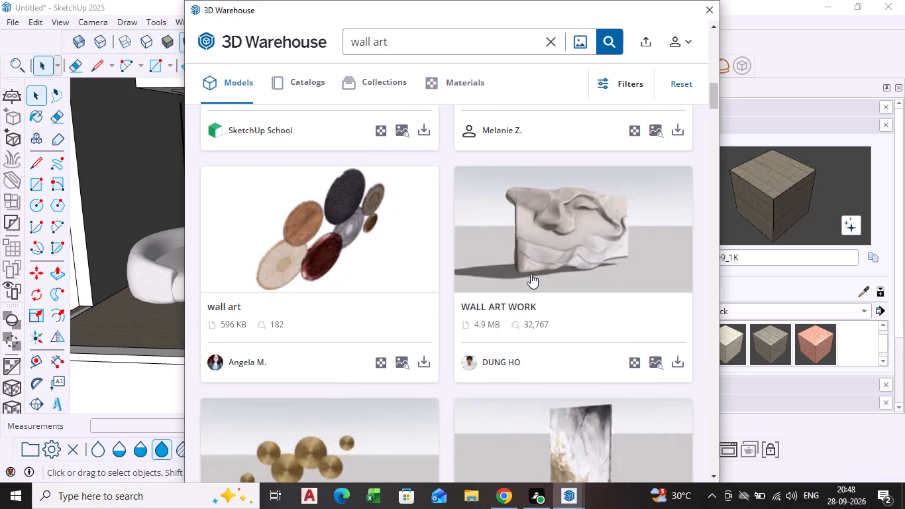
scroll(531, 274, "up", 11)
scroll(413, 283, "up", 3)
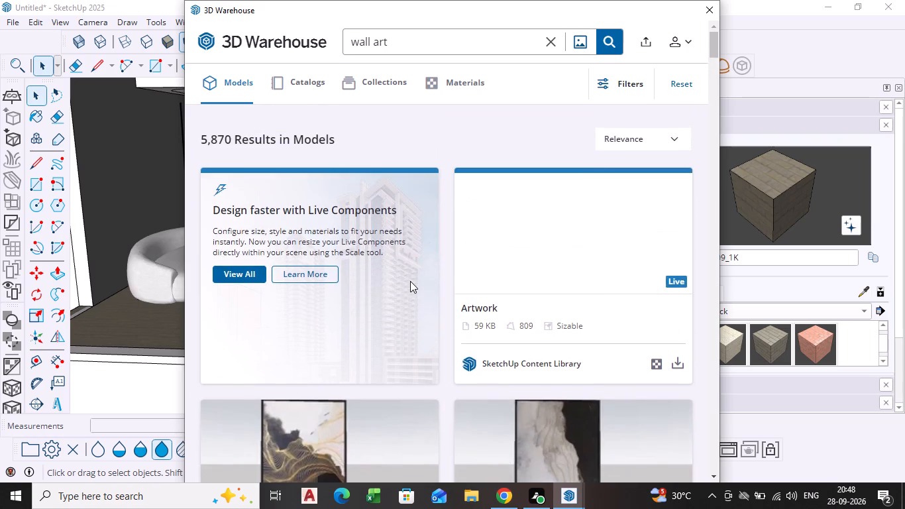
scroll(410, 282, "down", 3)
scroll(557, 274, "down", 4)
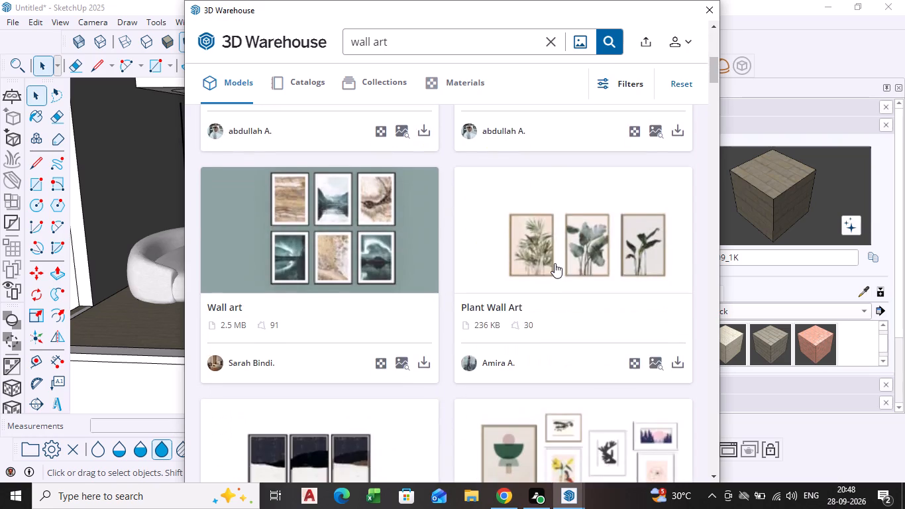
scroll(553, 262, "down", 3)
scroll(553, 260, "up", 8)
scroll(558, 253, "down", 2)
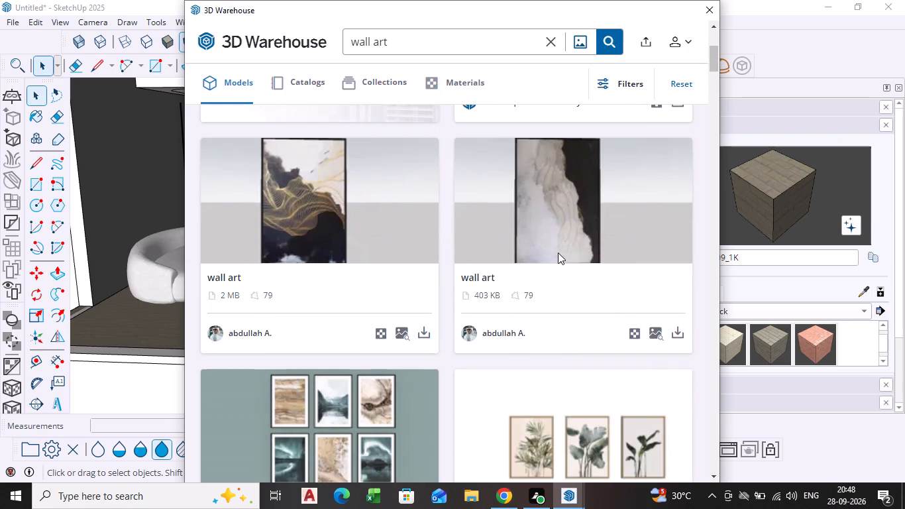
scroll(557, 256, "down", 3)
scroll(574, 253, "up", 4)
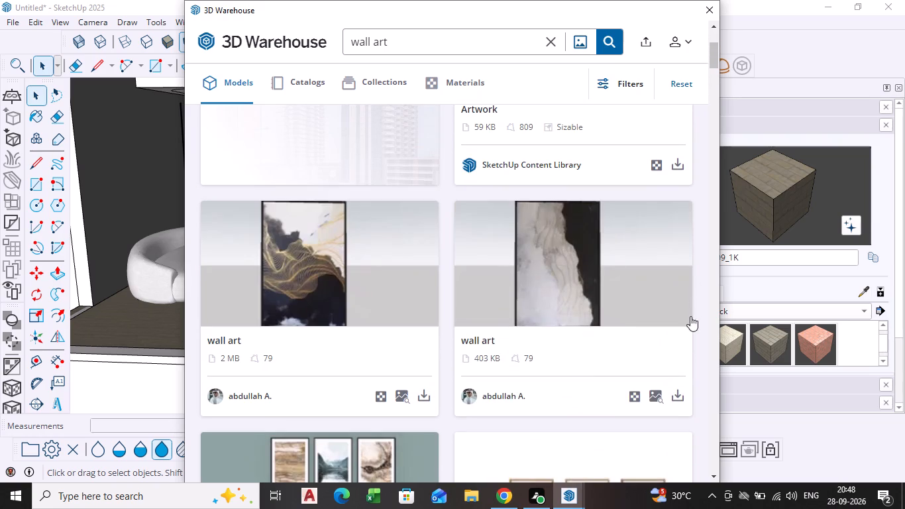
Load the 403 KB "wall art" model with the white and black marbled picture and place it on the floor beside the curved sofa.
left_click(678, 394)
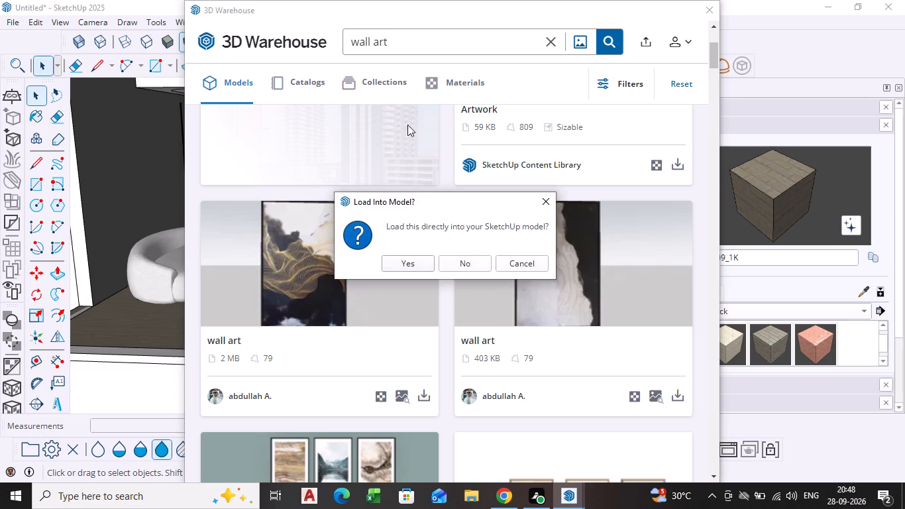
left_click(413, 273)
left_click(412, 259)
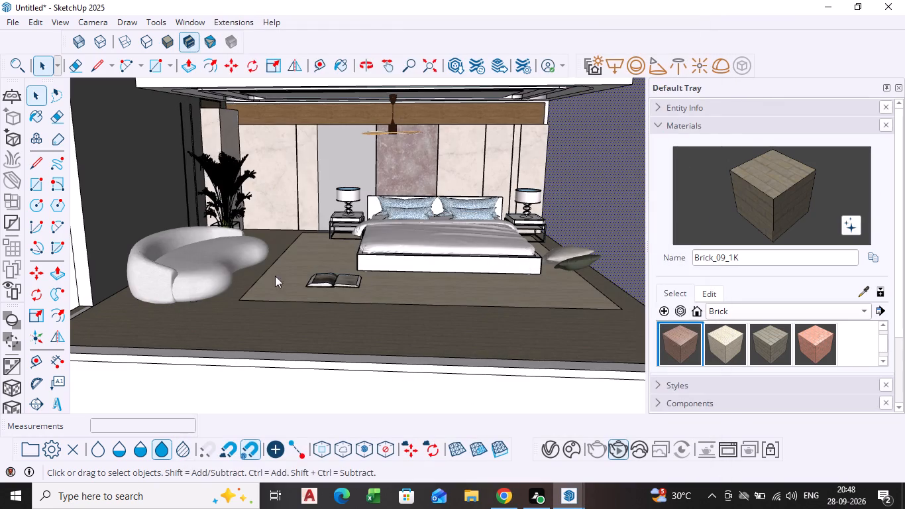
middle_click_drag(217, 233, 339, 298, "shift")
scroll(170, 243, "down", 1)
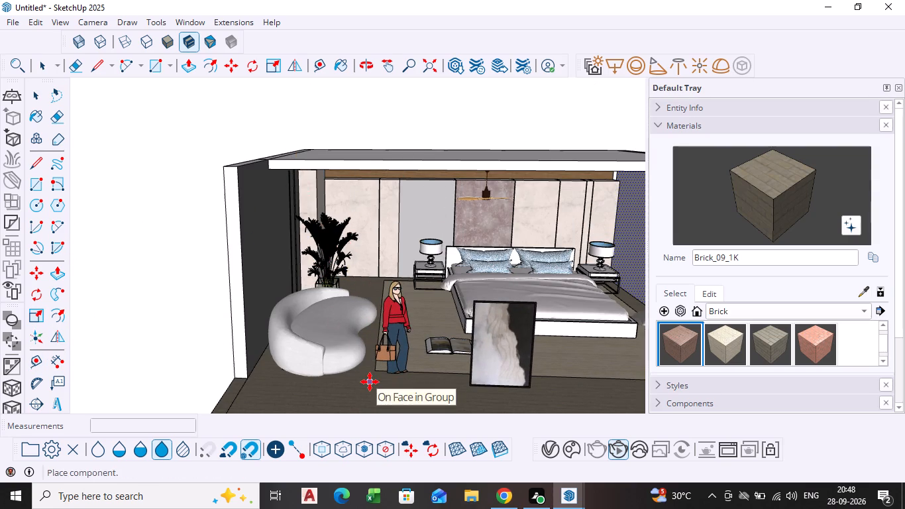
left_click(370, 382)
Delete the standing woman figure nested inside the placed wall art component.
key("space")
double_click(388, 351)
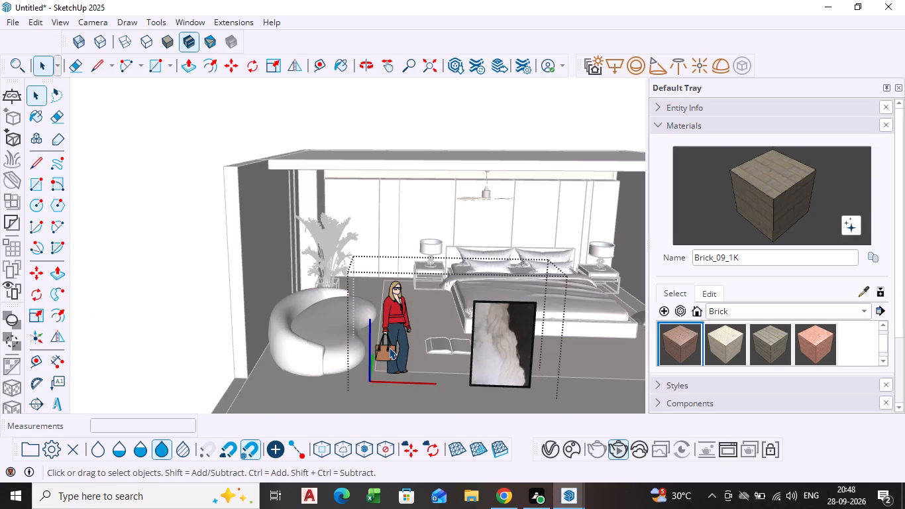
double_click(389, 347)
left_click(394, 339)
left_click(393, 322)
double_click(394, 302)
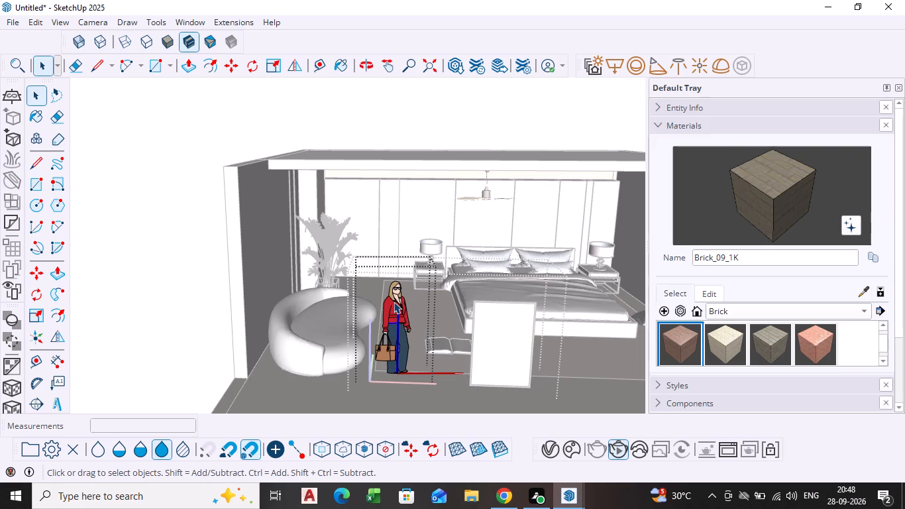
triple_click(403, 349)
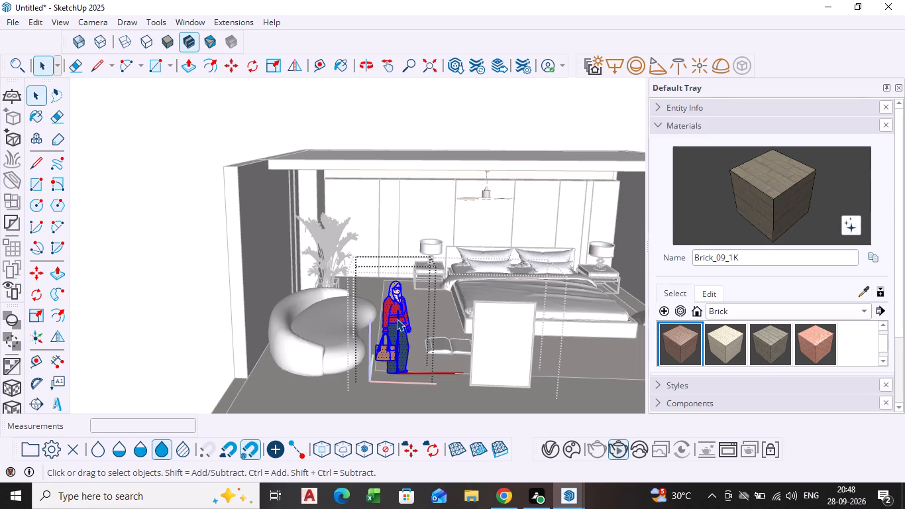
key("Delete")
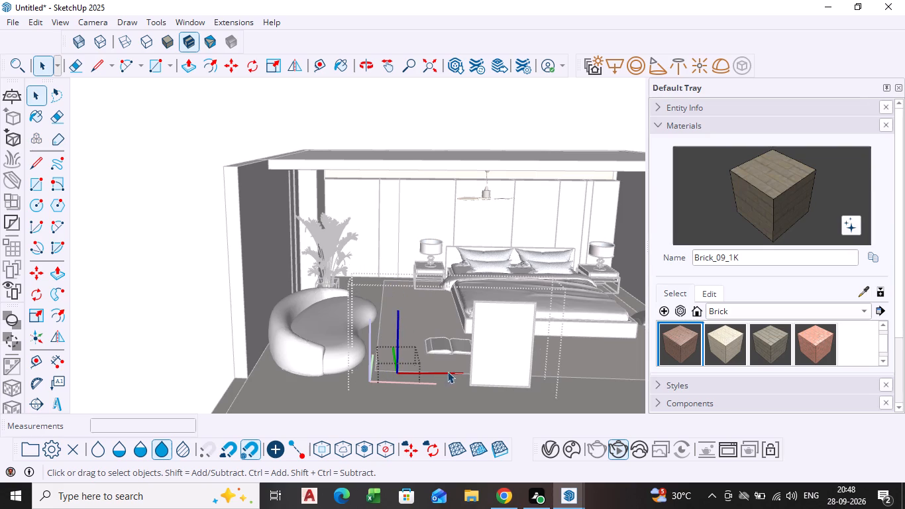
key("Escape")
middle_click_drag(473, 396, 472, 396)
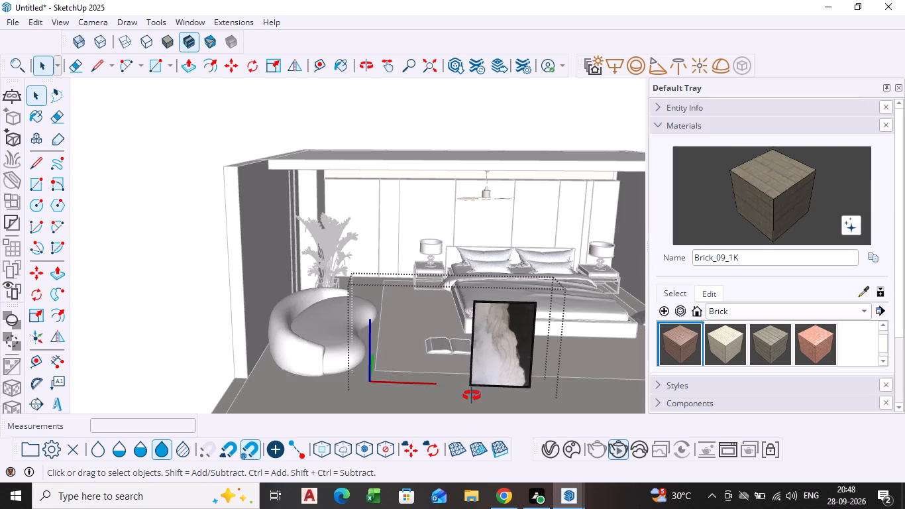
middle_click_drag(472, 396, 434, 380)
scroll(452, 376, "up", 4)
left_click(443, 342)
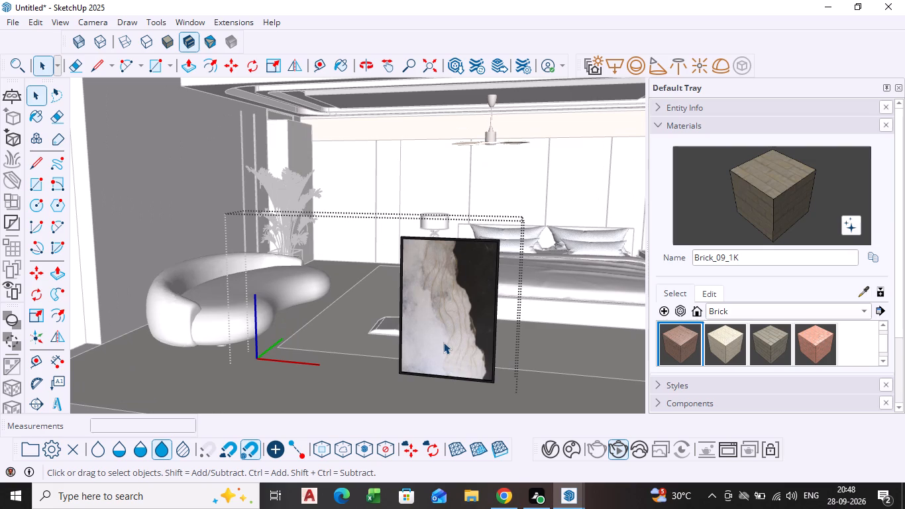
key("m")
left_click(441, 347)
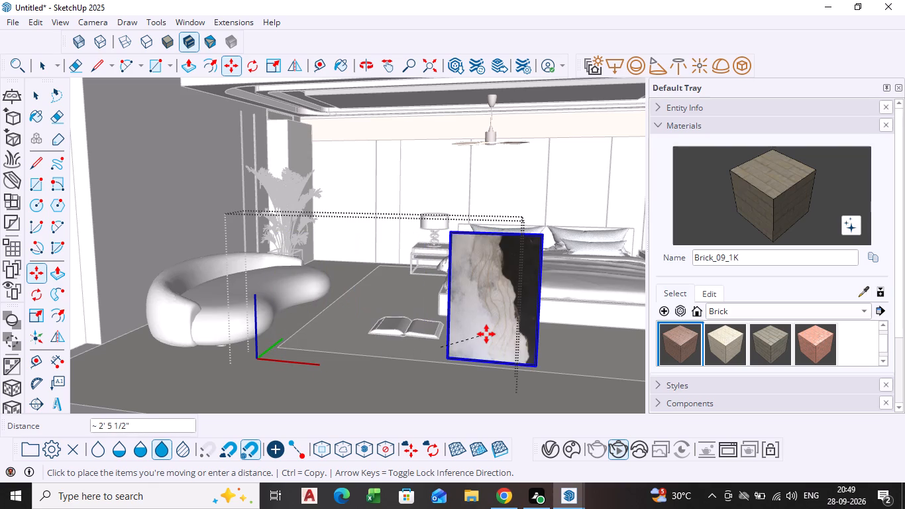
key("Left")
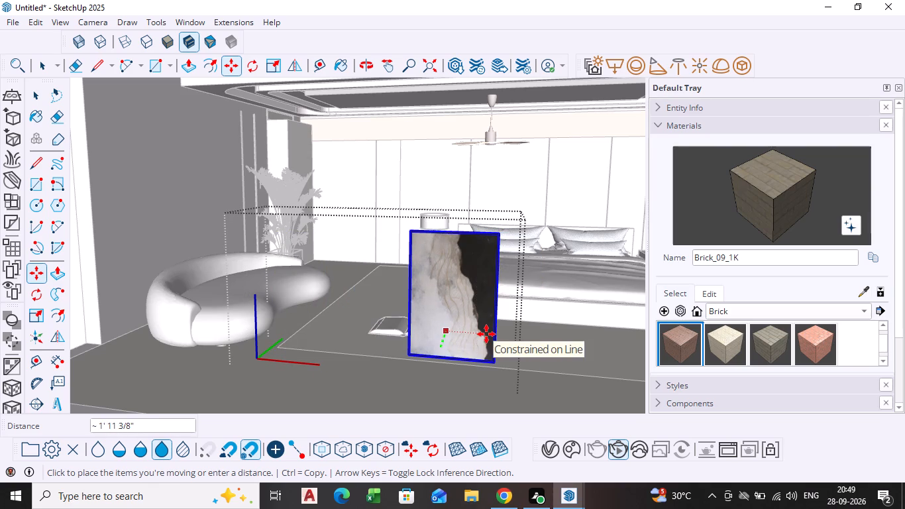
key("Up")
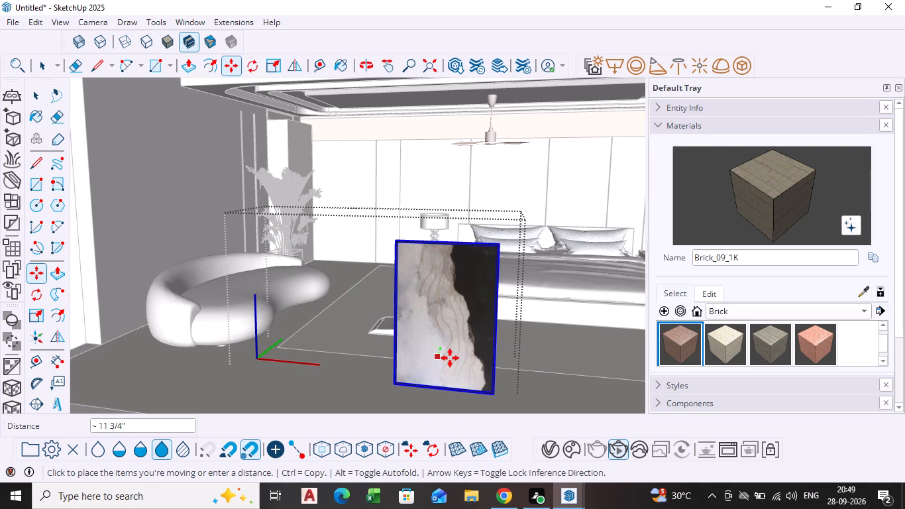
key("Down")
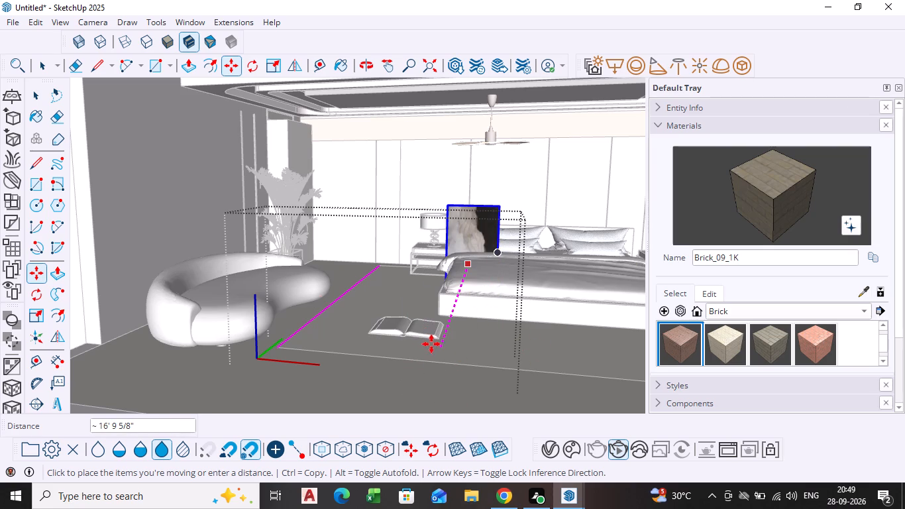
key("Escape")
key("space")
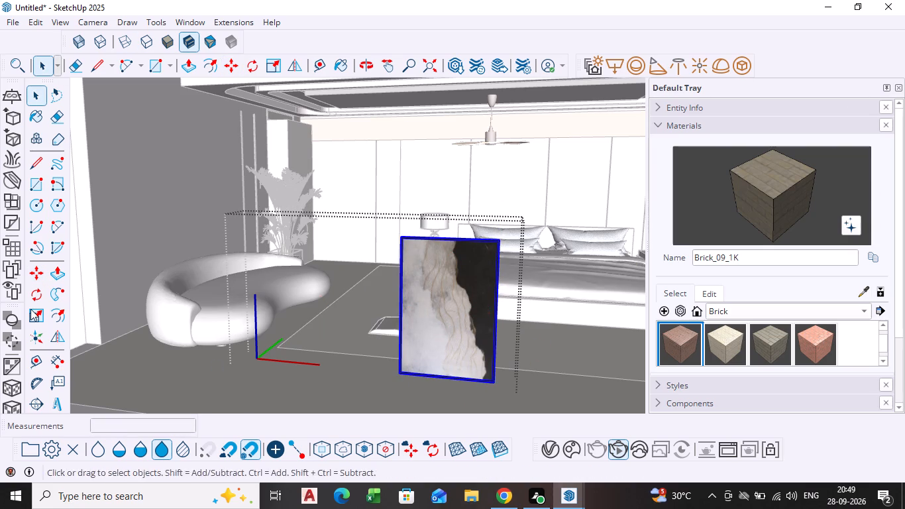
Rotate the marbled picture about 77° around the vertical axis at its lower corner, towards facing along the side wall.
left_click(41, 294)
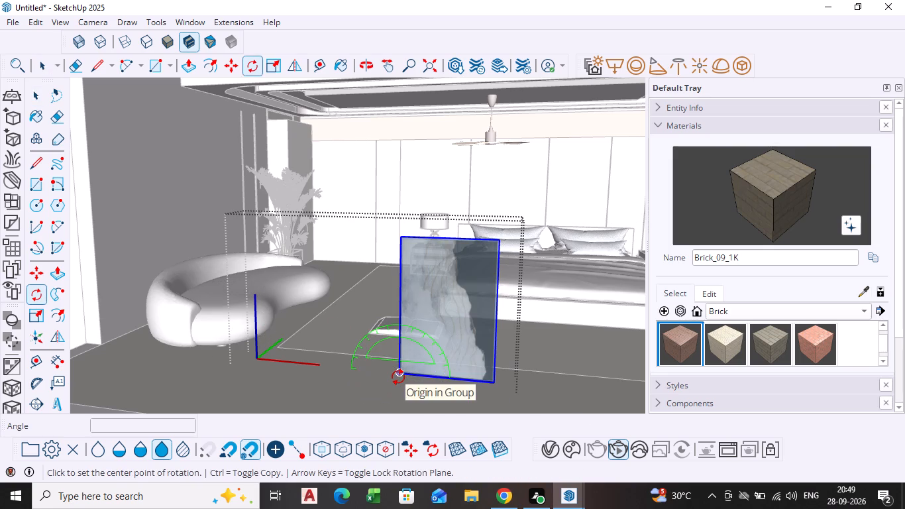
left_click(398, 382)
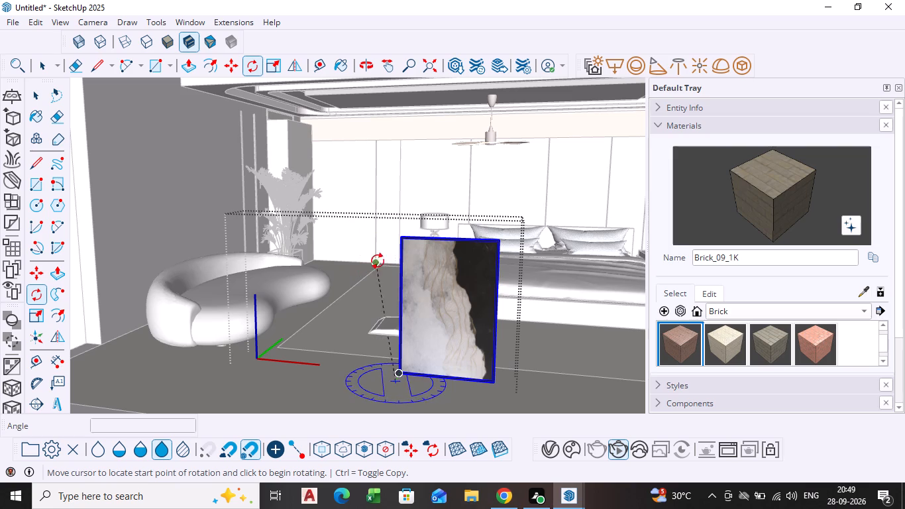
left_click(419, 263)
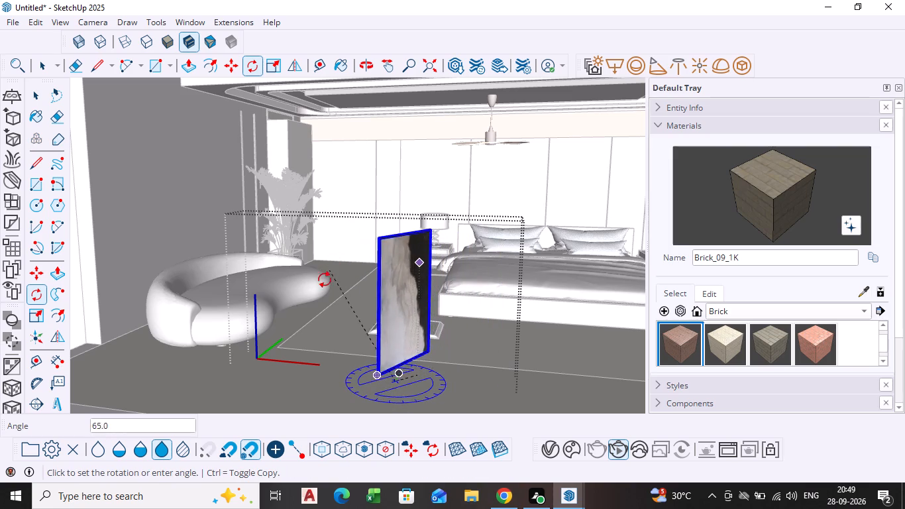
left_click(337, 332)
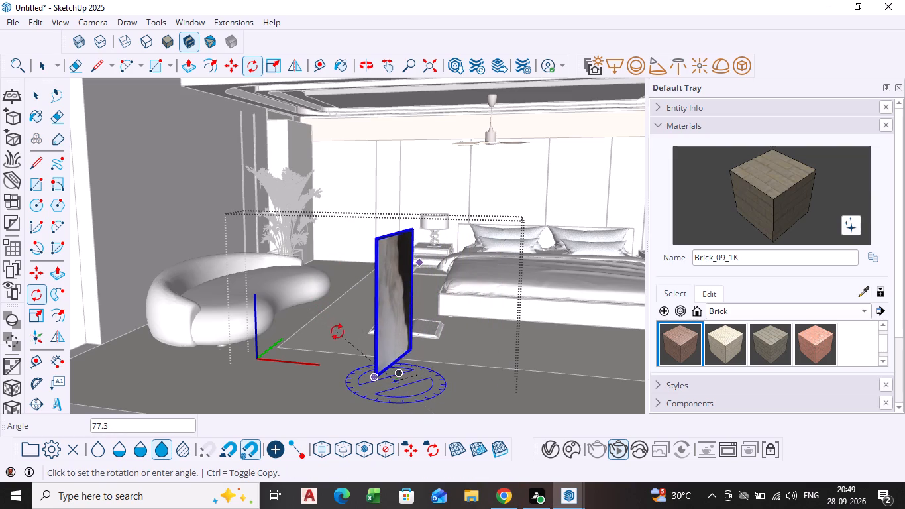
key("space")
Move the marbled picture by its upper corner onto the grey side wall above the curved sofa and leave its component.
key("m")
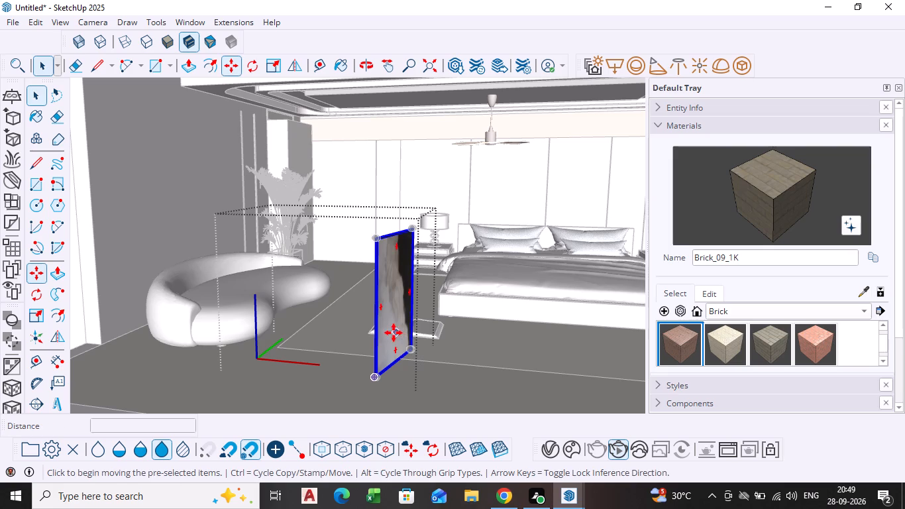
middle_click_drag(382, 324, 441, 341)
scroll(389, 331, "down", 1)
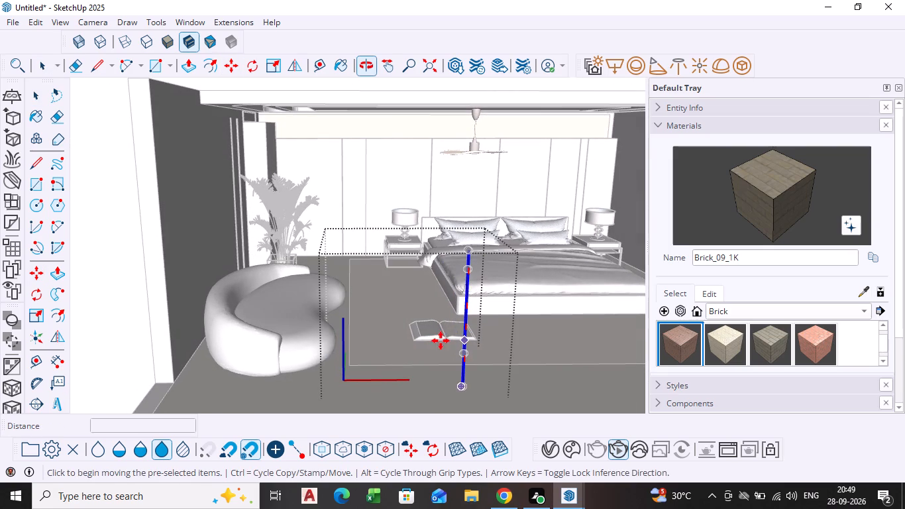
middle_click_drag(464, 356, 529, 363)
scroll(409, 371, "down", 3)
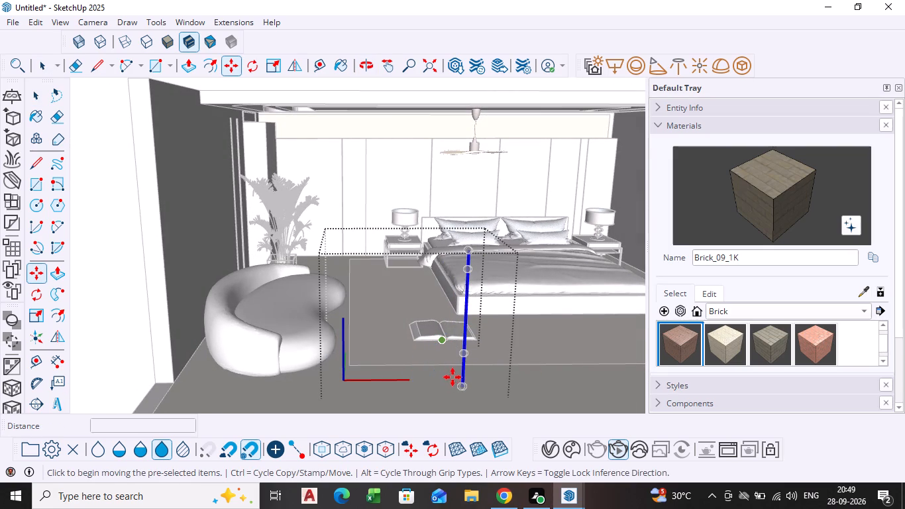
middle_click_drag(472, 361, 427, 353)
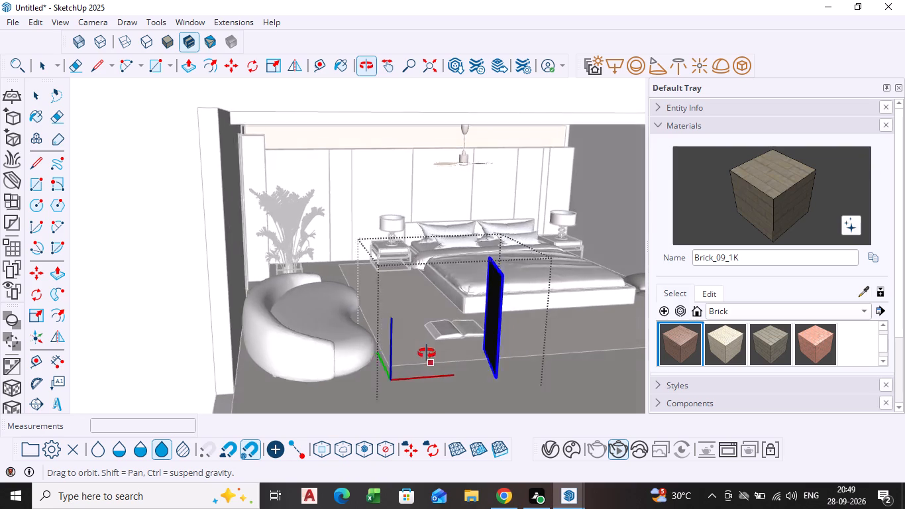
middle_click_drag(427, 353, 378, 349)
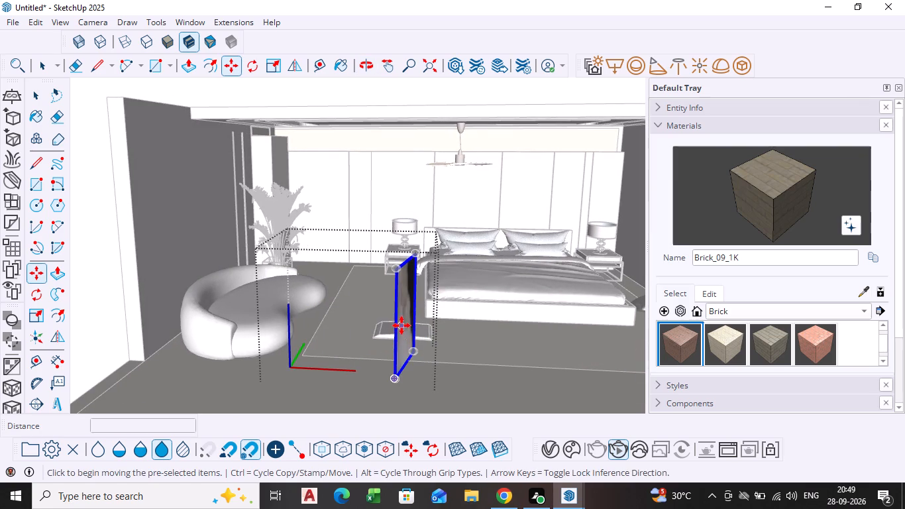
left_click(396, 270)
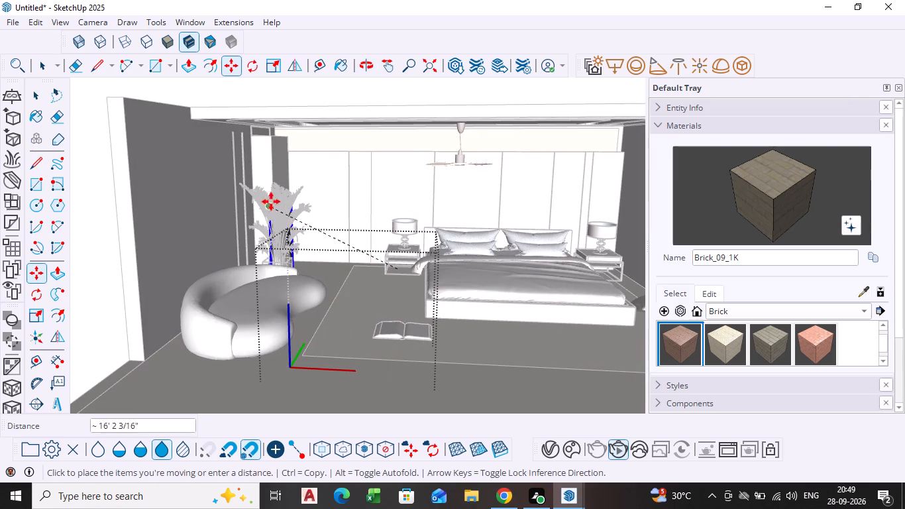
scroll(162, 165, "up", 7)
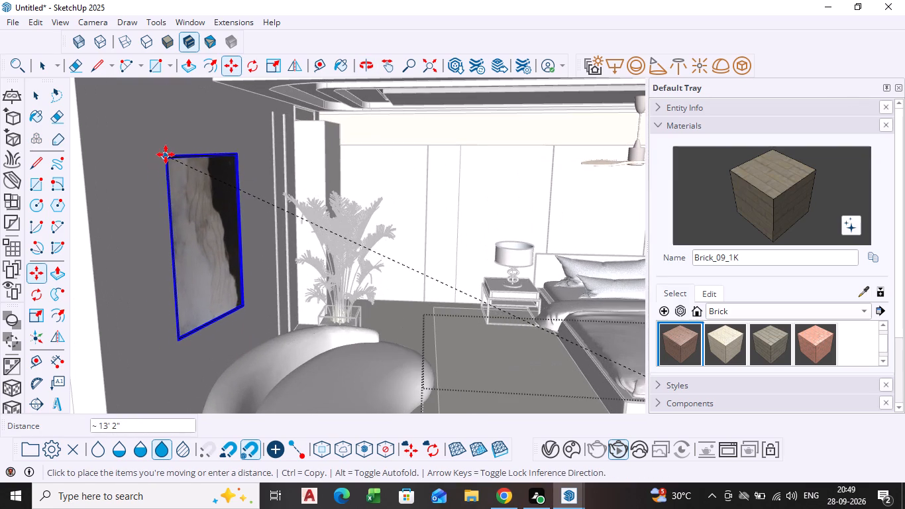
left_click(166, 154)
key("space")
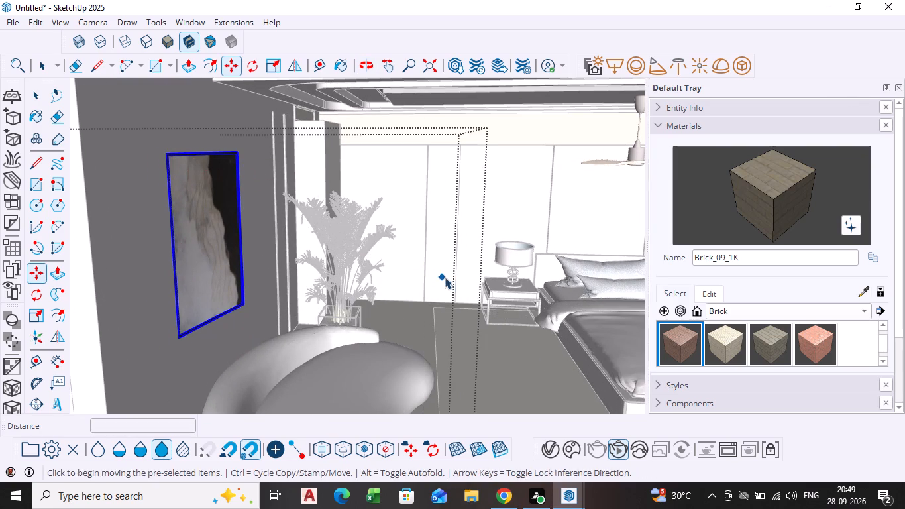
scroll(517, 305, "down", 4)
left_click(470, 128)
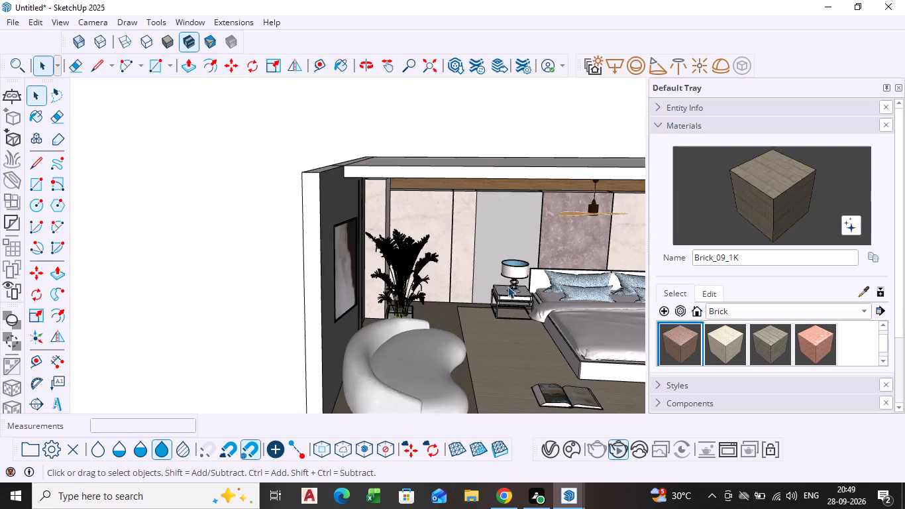
Delete the marbled wall art from the side wall above the curved sofa.
scroll(507, 320, "down", 2)
middle_click_drag(506, 320, 353, 294)
scroll(238, 270, "up", 4)
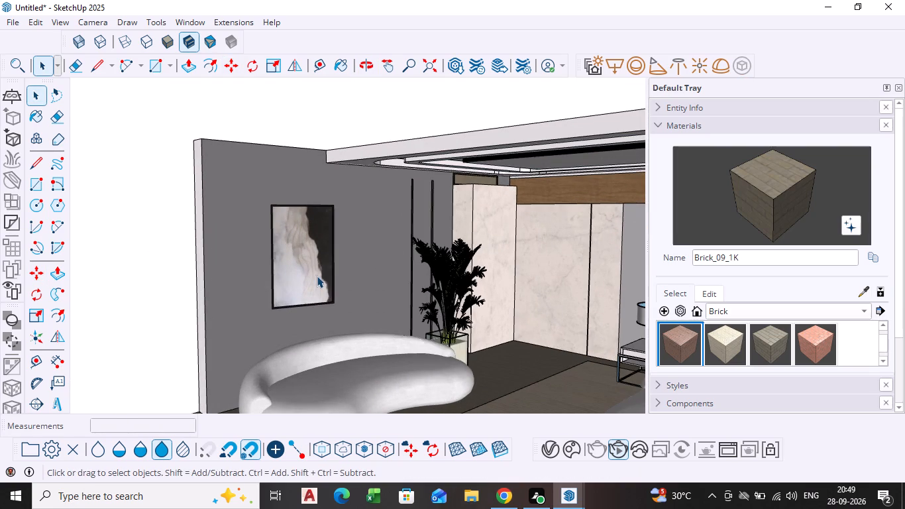
left_click(315, 274)
key("Delete")
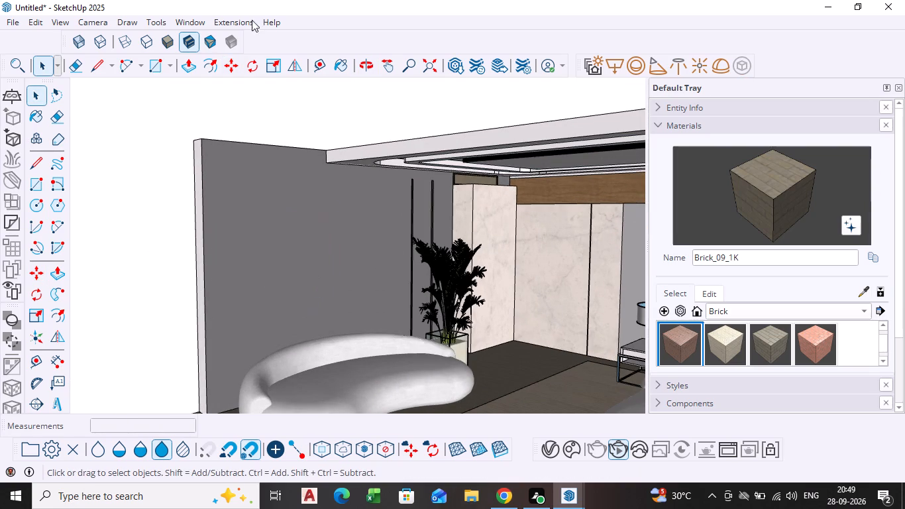
Open 3D Warehouse and change the model search to "colourful wall art".
left_click(186, 12)
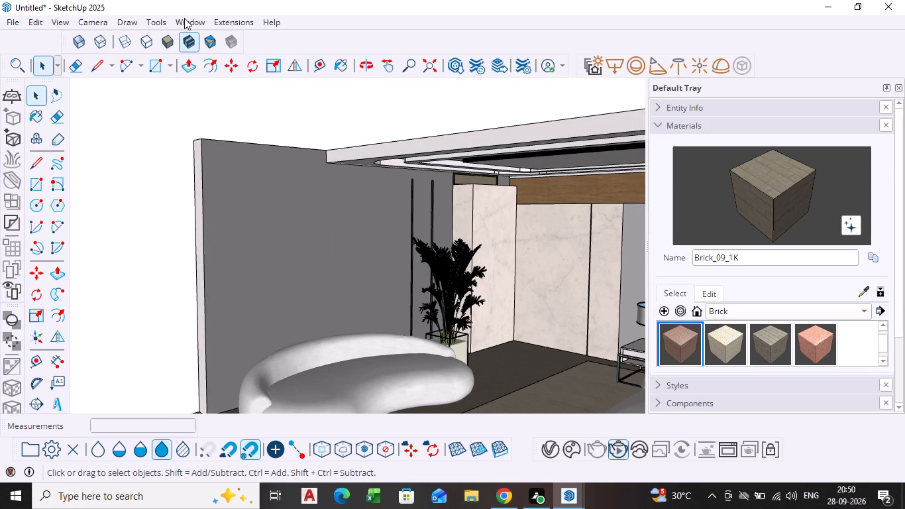
left_click(184, 18)
left_click(214, 129)
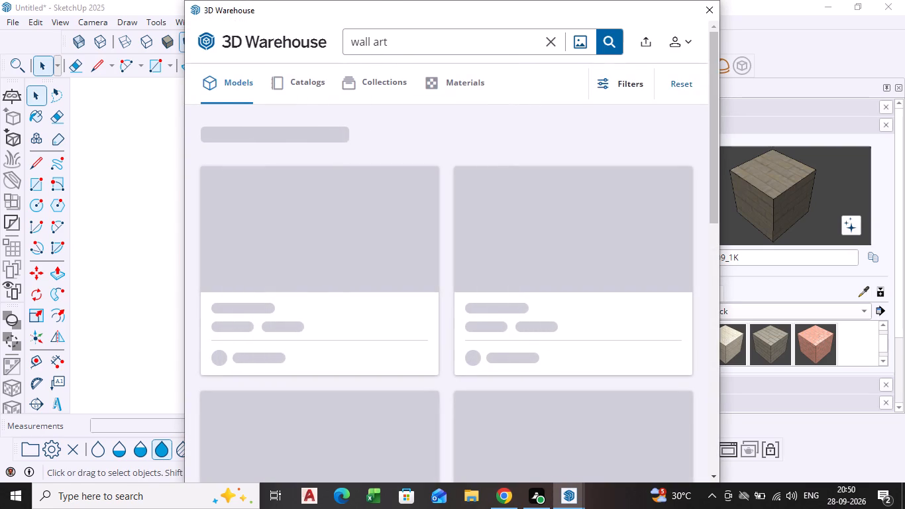
left_click(352, 39)
left_click(352, 38)
left_click(350, 46)
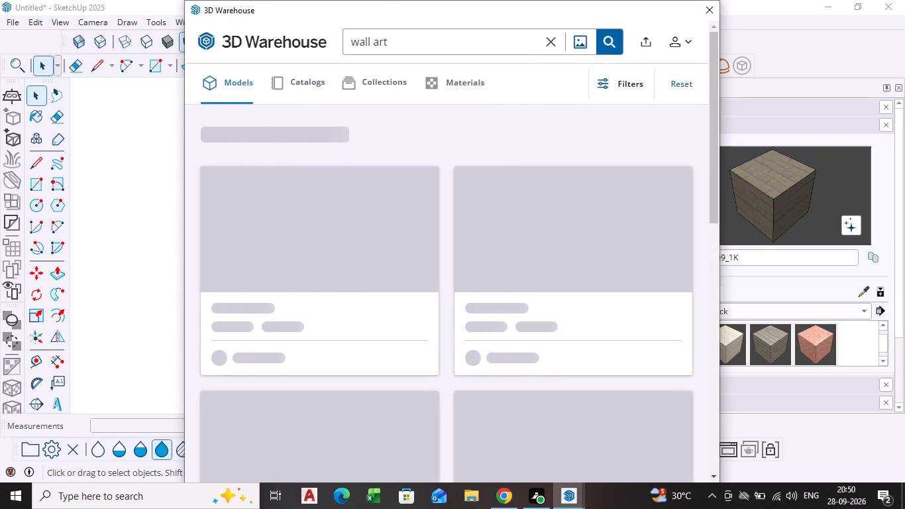
double_click(359, 40)
left_click(361, 44)
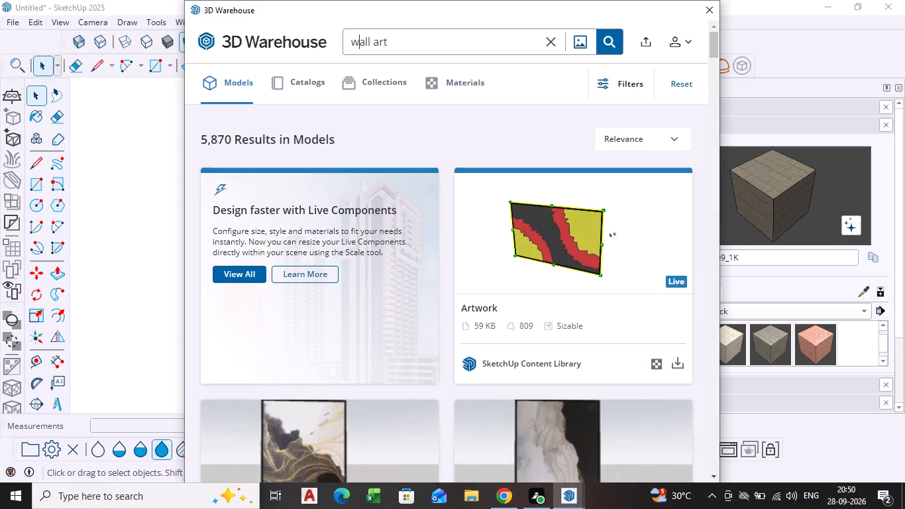
left_click(352, 40)
key("space")
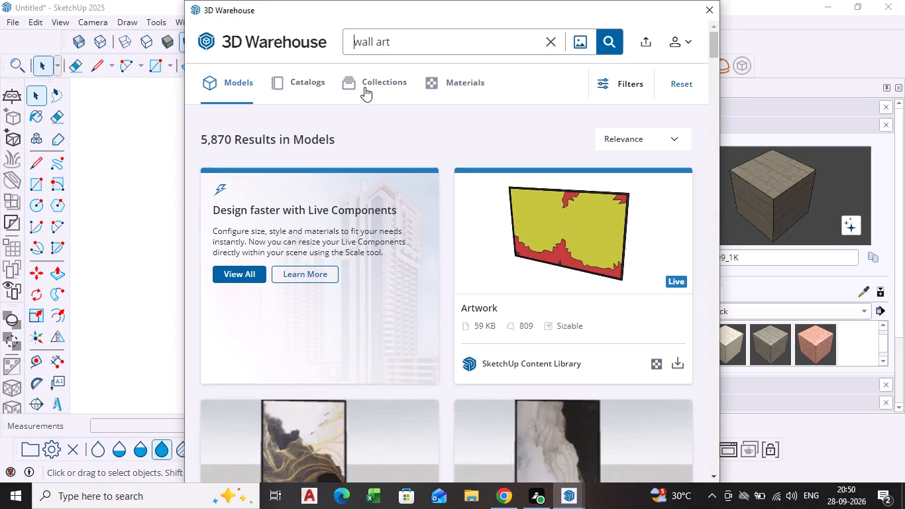
type("cp")
key("BackSpace")
type("olourfull")
key("space")
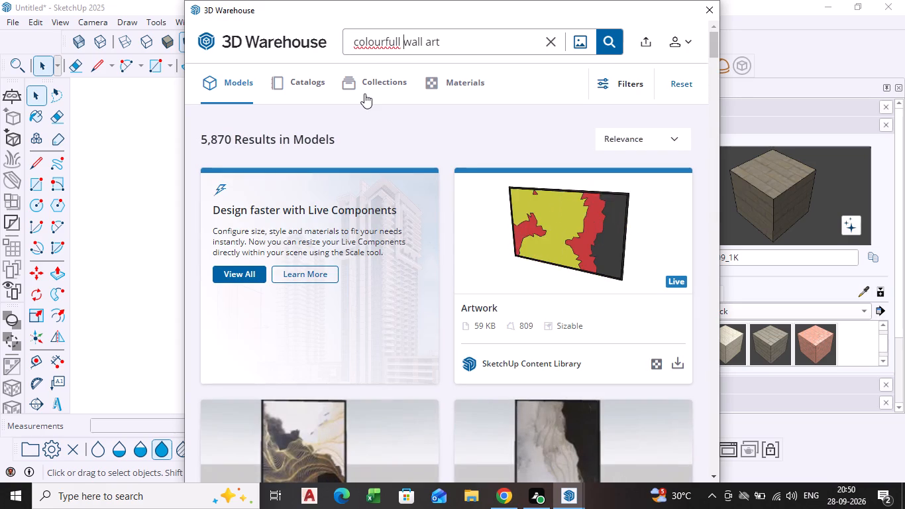
key("Return")
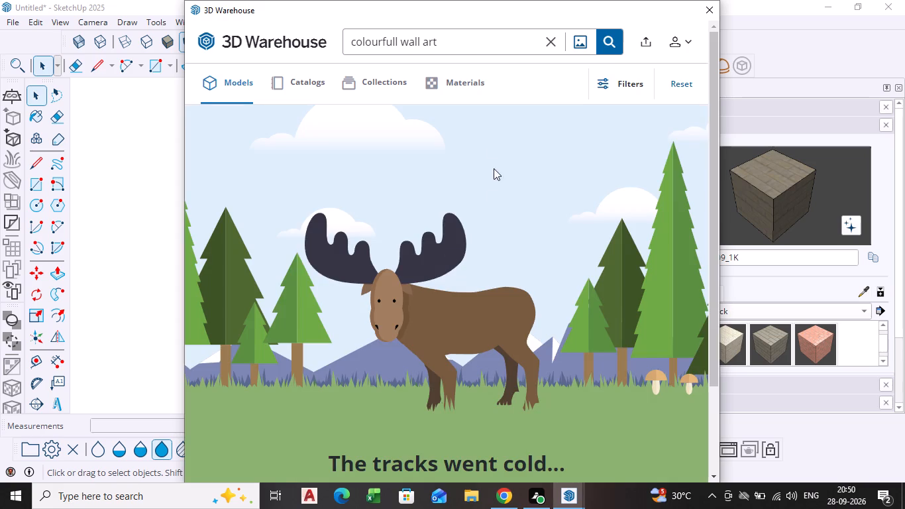
left_click(398, 42)
key("BackSpace")
key("Return")
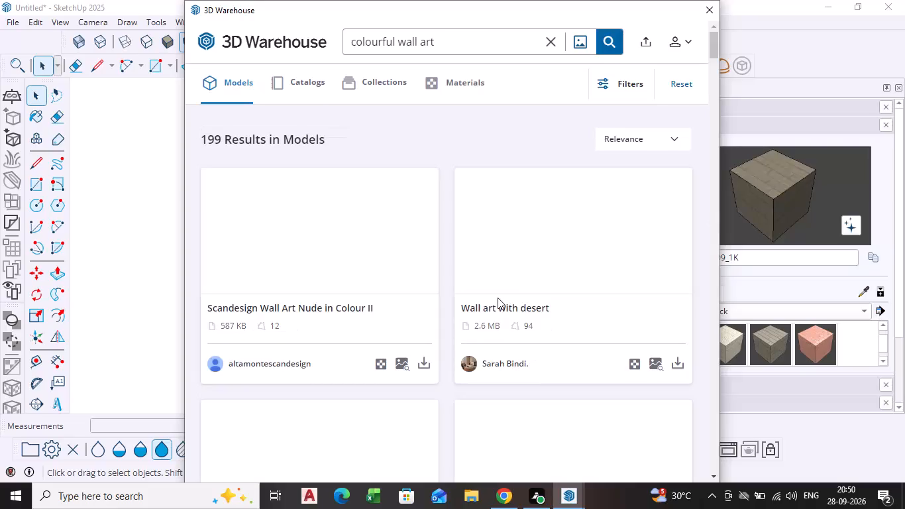
Browse the colourful wall art models for a suitable framed picture or picture set.
scroll(517, 307, "down", 5)
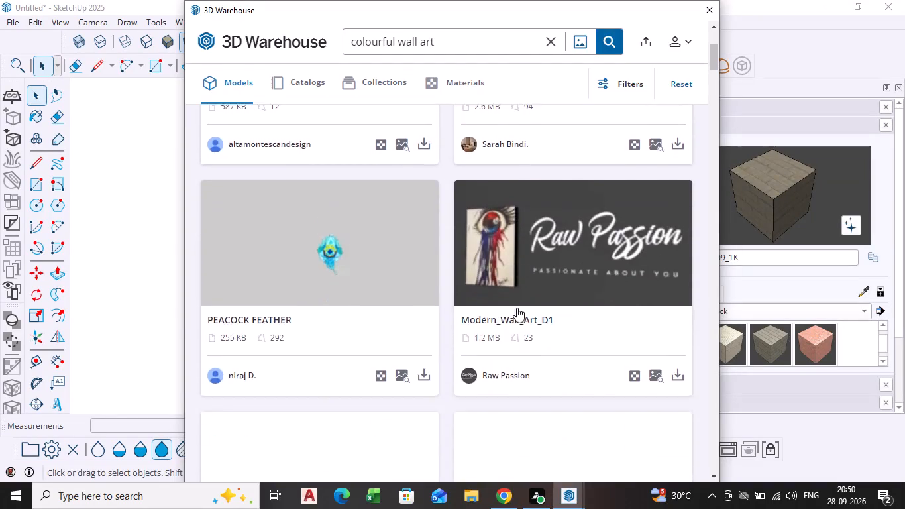
scroll(516, 308, "down", 5)
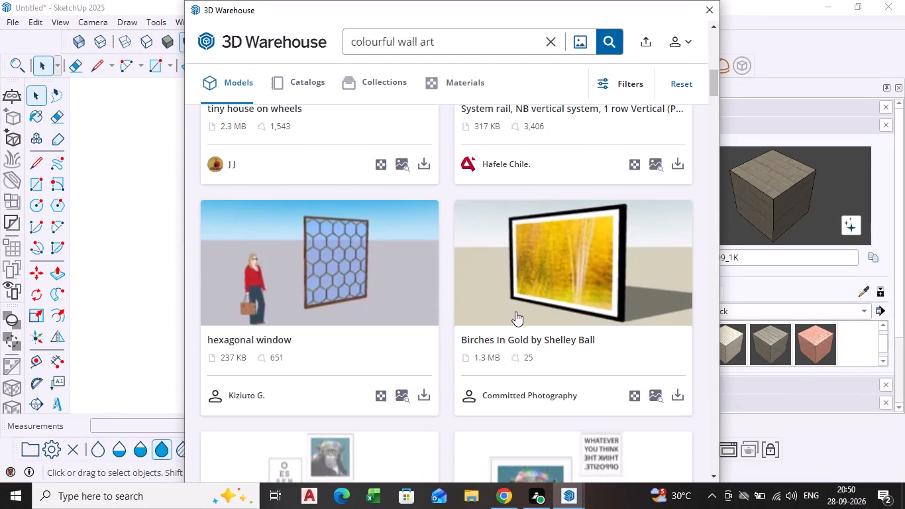
scroll(515, 311, "down", 7)
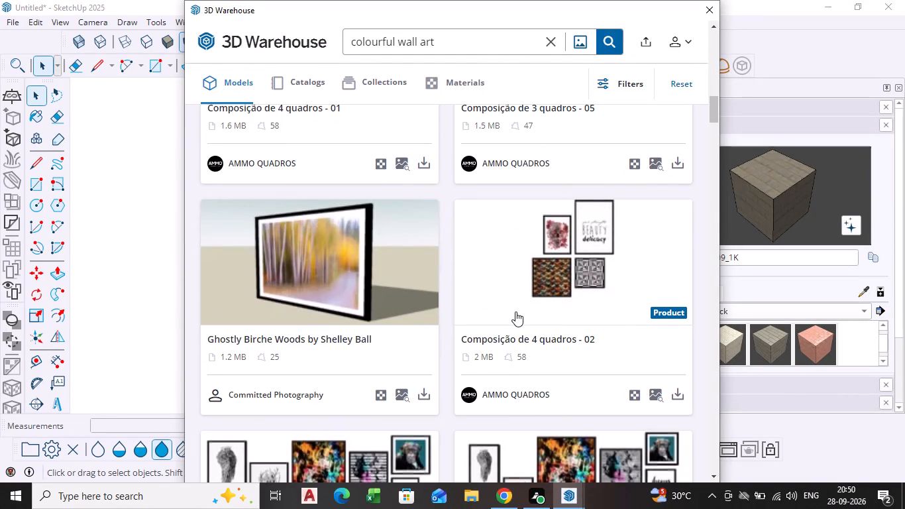
scroll(515, 311, "down", 9)
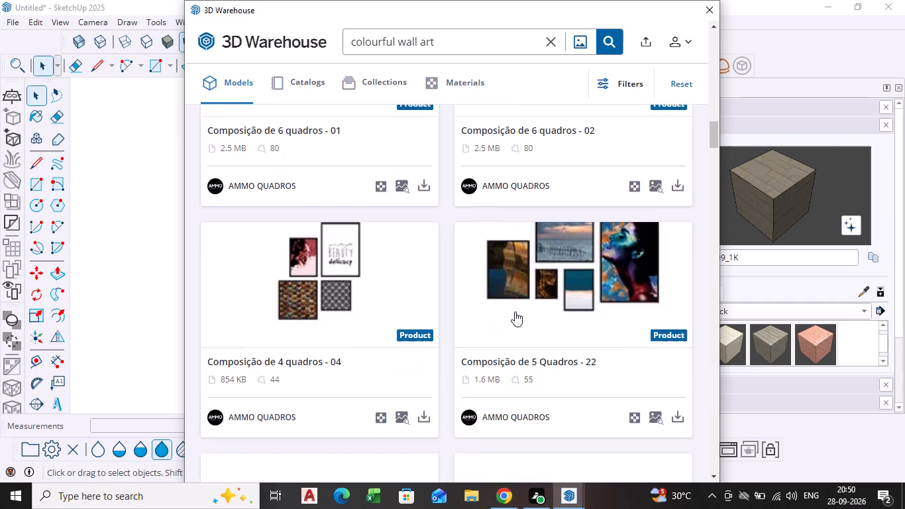
scroll(515, 312, "down", 7)
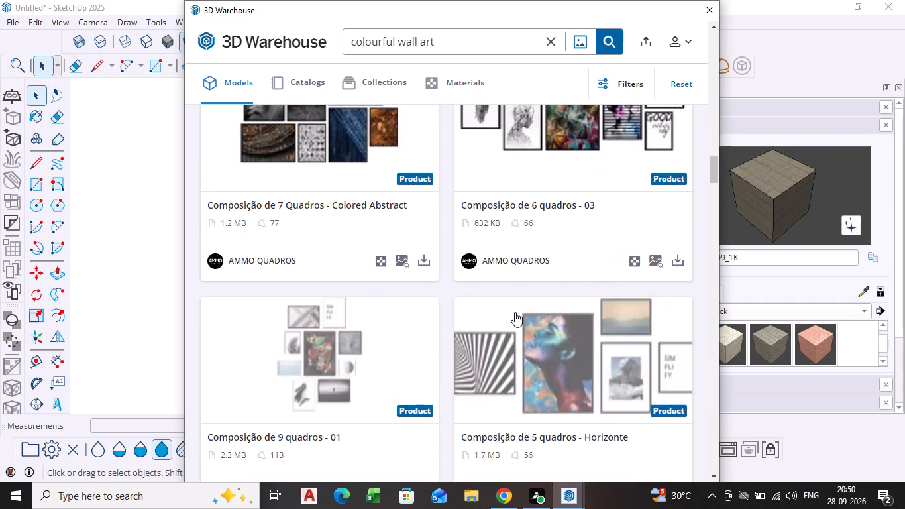
scroll(514, 312, "down", 7)
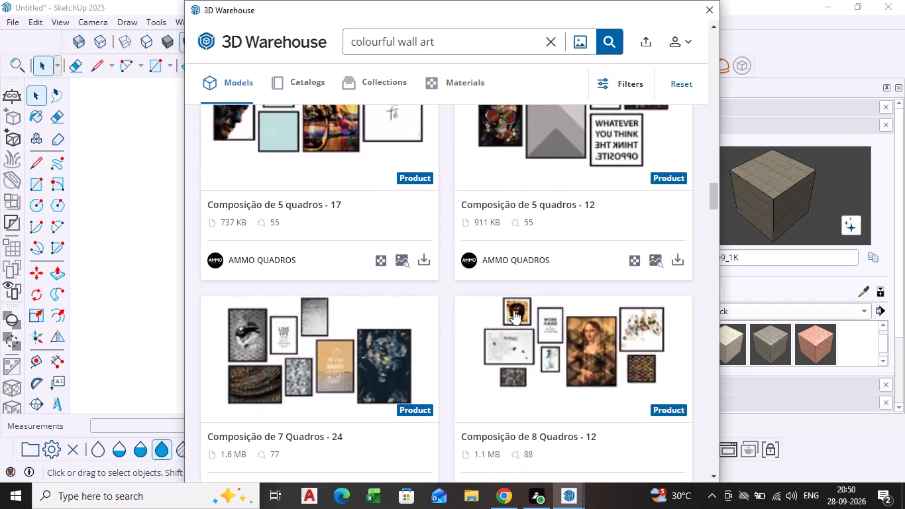
scroll(380, 292, "up", 17)
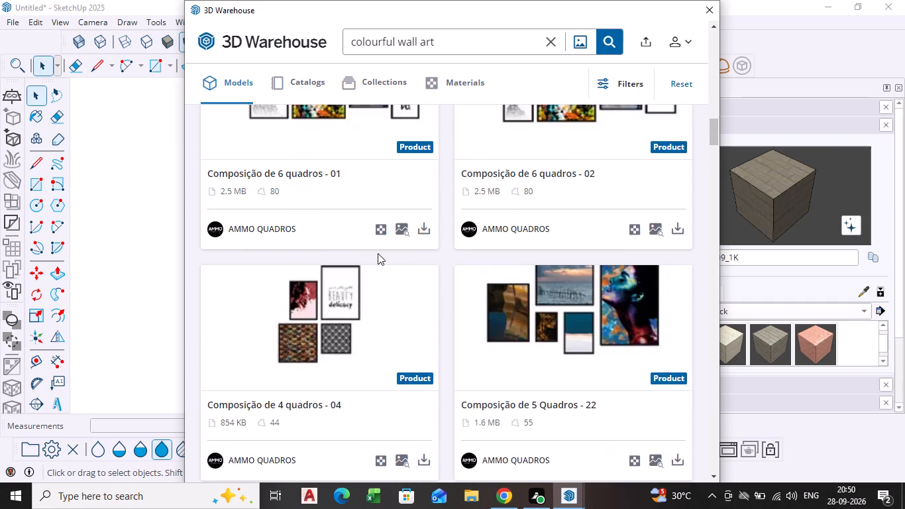
scroll(378, 253, "up", 8)
scroll(378, 252, "down", 2)
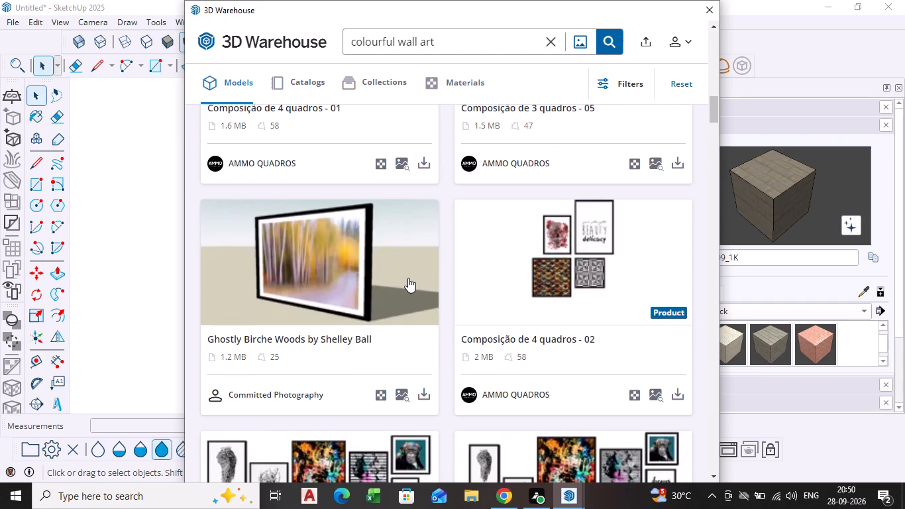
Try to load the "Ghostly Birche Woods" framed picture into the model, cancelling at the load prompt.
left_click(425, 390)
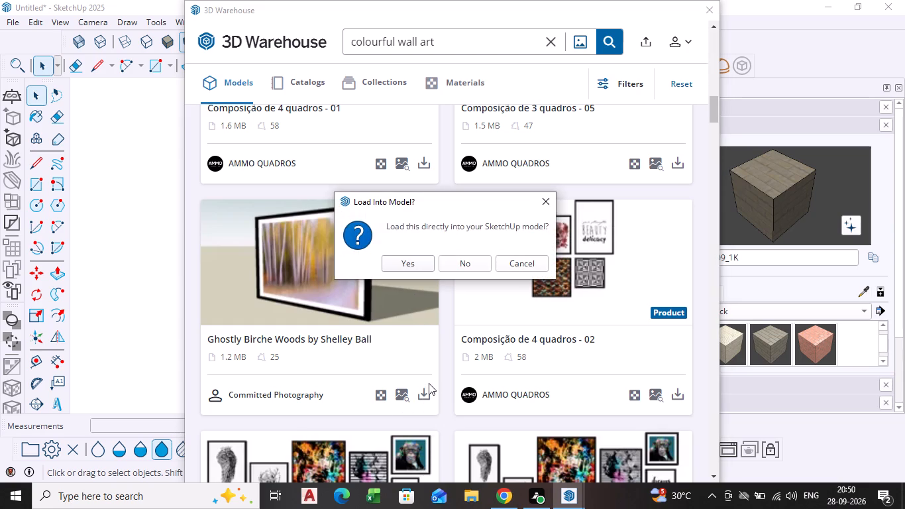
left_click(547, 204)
Examine the further wall art results, from the framed picture sets through the wall coverings to the art rugs and wall lights.
scroll(369, 274, "up", 3)
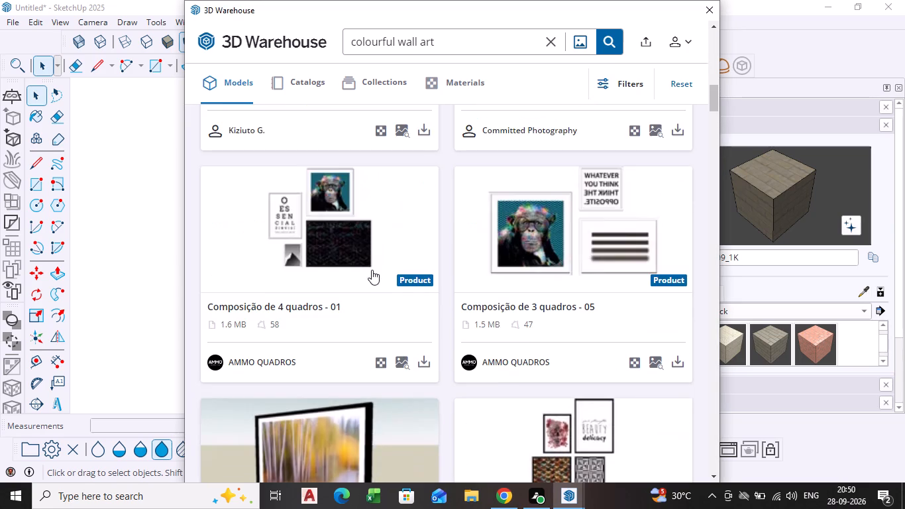
scroll(374, 263, "down", 17)
scroll(411, 241, "down", 4)
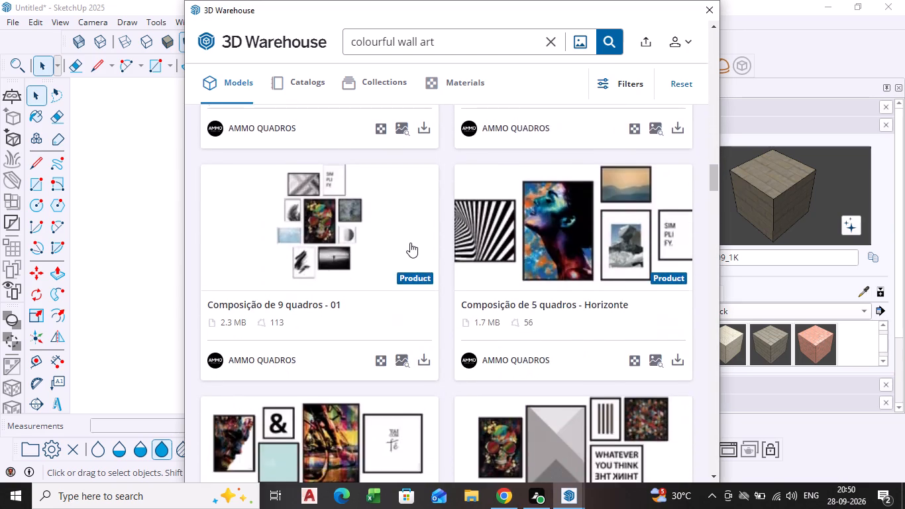
scroll(410, 243, "down", 13)
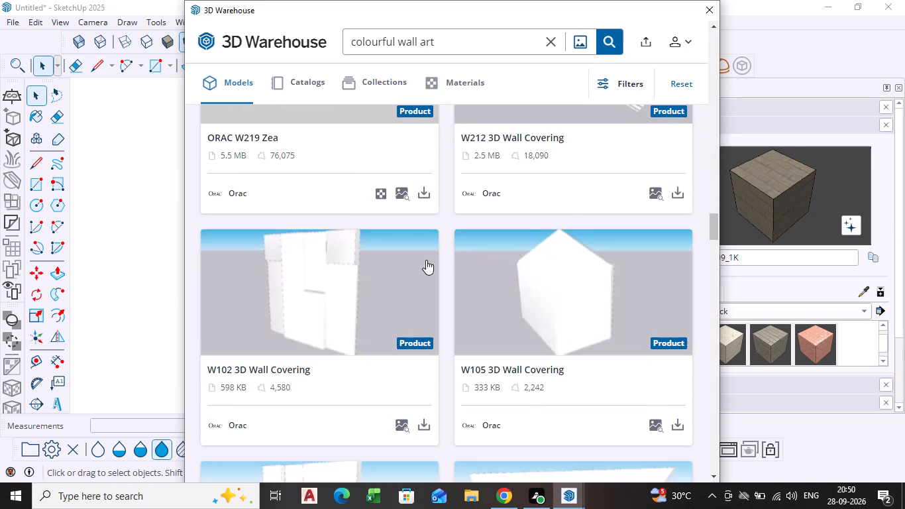
scroll(427, 259, "down", 10)
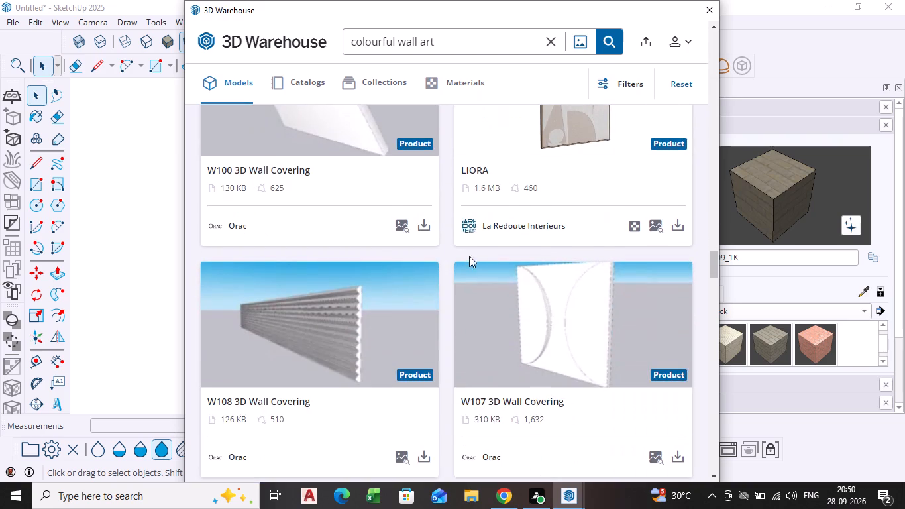
scroll(513, 280, "down", 7)
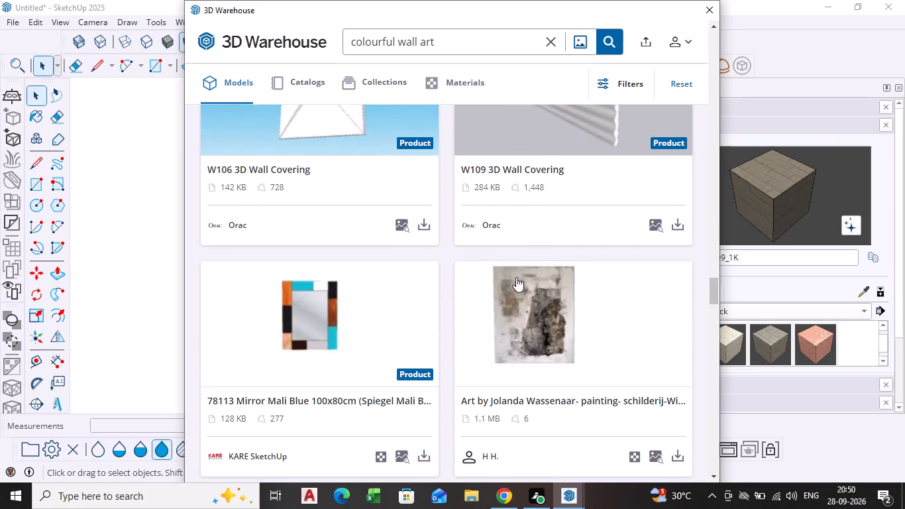
scroll(529, 313, "down", 4)
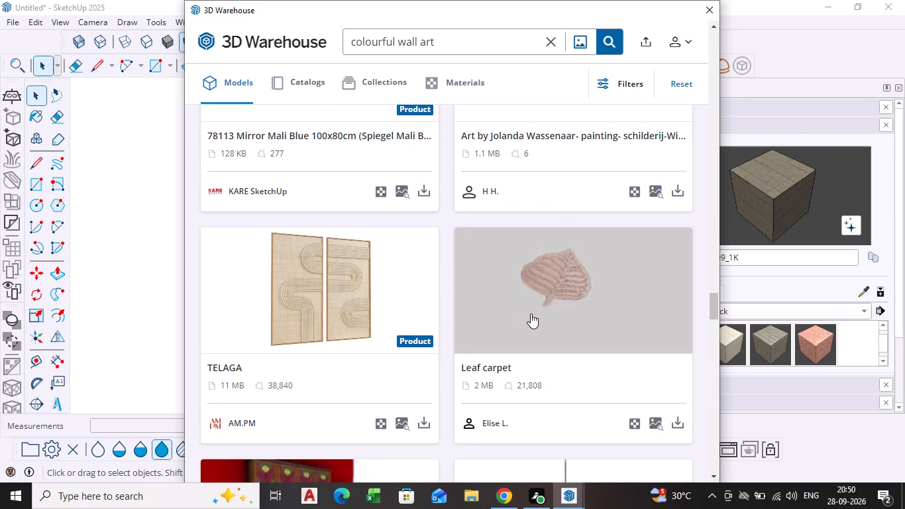
scroll(531, 313, "down", 6)
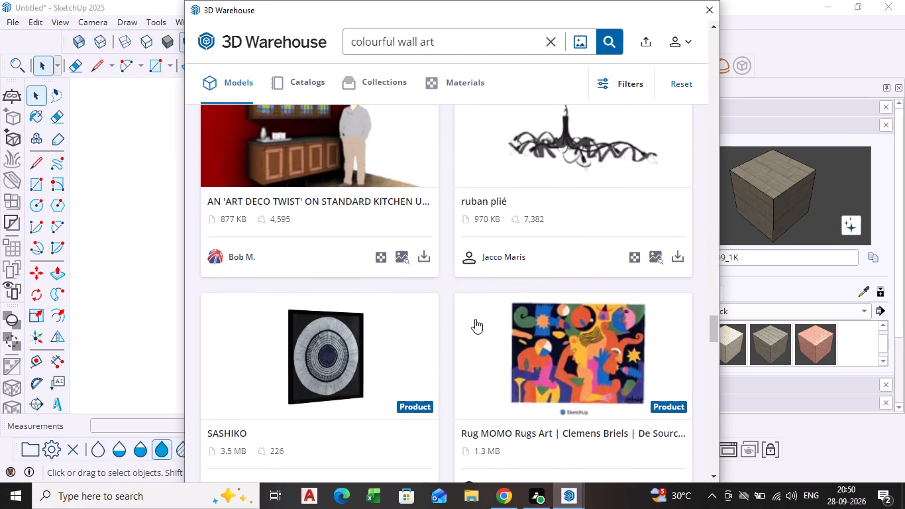
scroll(341, 363, "down", 3)
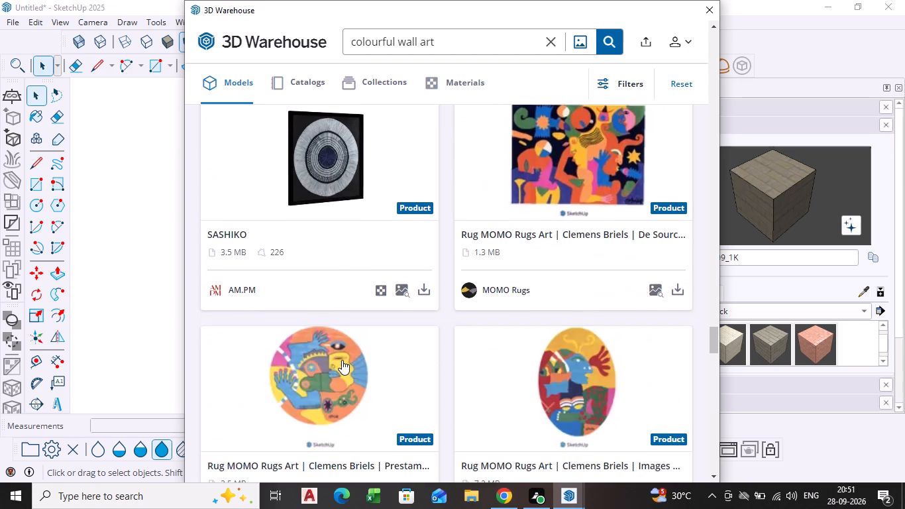
scroll(343, 357, "down", 2)
scroll(432, 325, "down", 3)
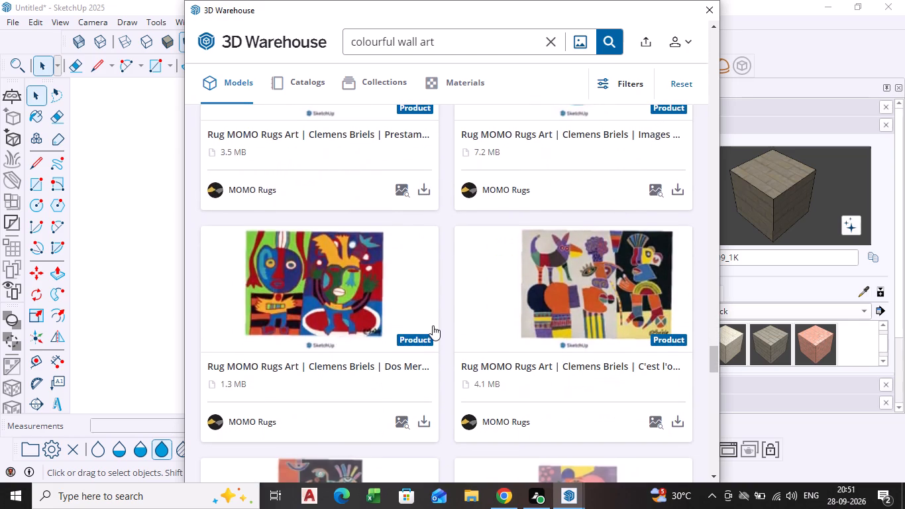
scroll(435, 324, "down", 7)
scroll(527, 278, "down", 3)
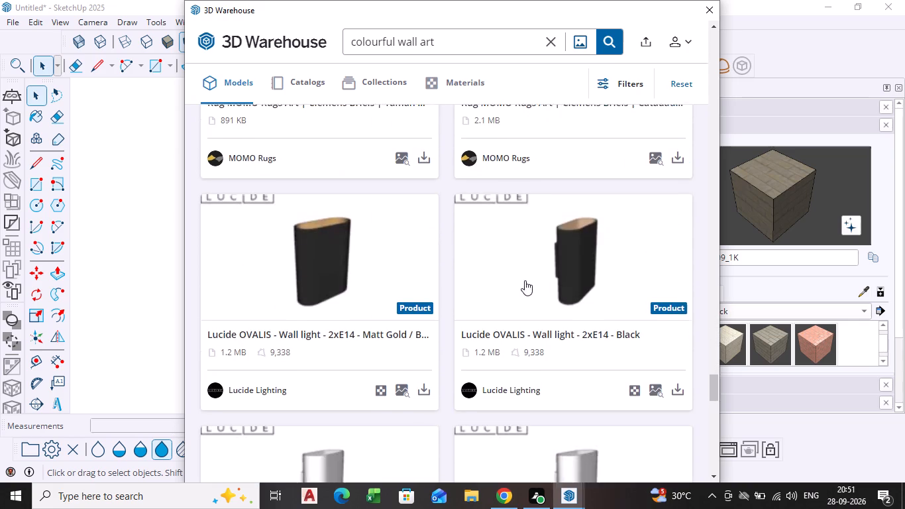
Review the wall art results again from the art rugs back to the start of the list, comparing the candidates.
scroll(497, 298, "up", 19)
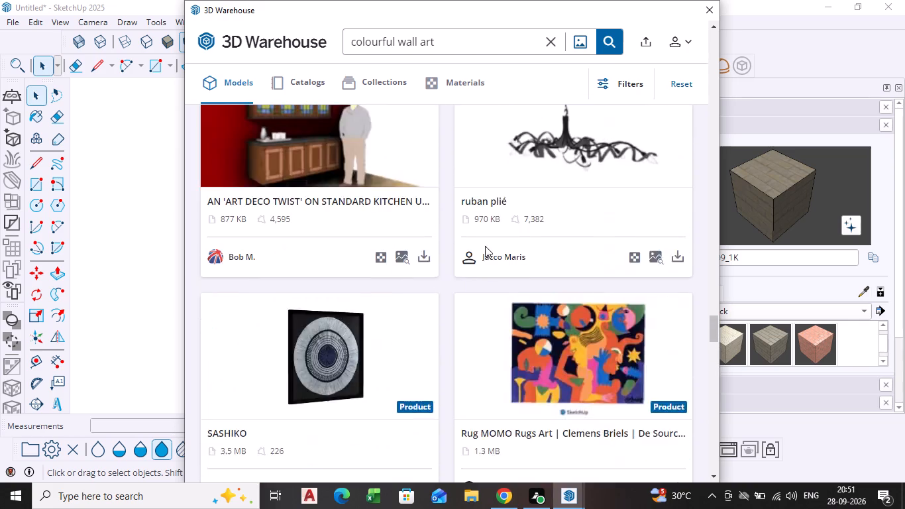
scroll(485, 246, "up", 9)
scroll(398, 276, "down", 4)
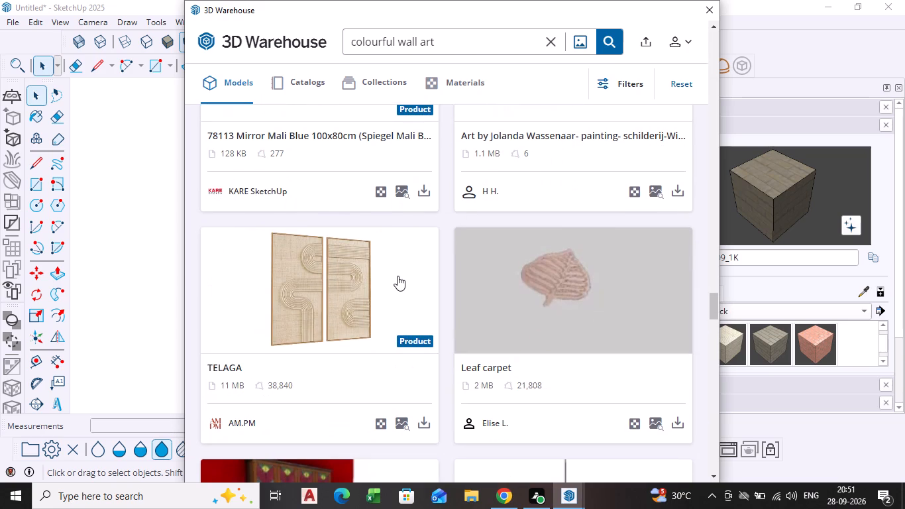
scroll(427, 327, "up", 8)
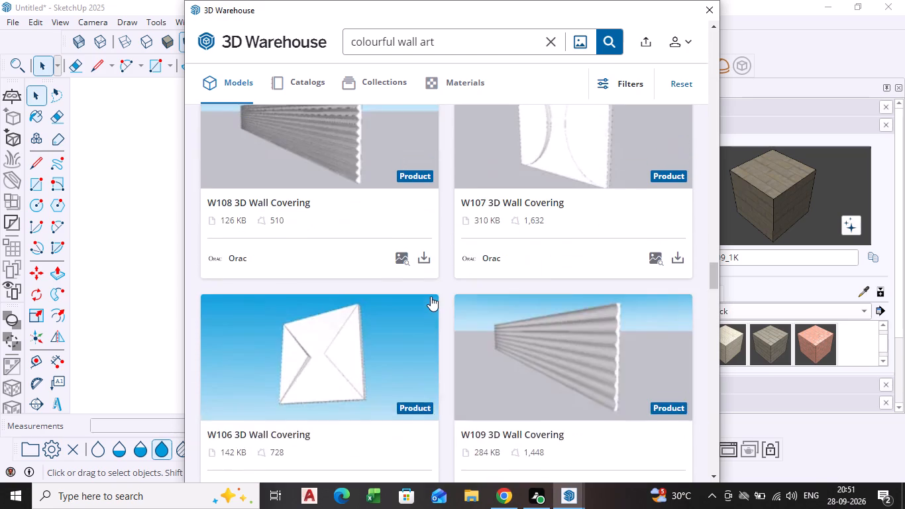
scroll(430, 298, "up", 12)
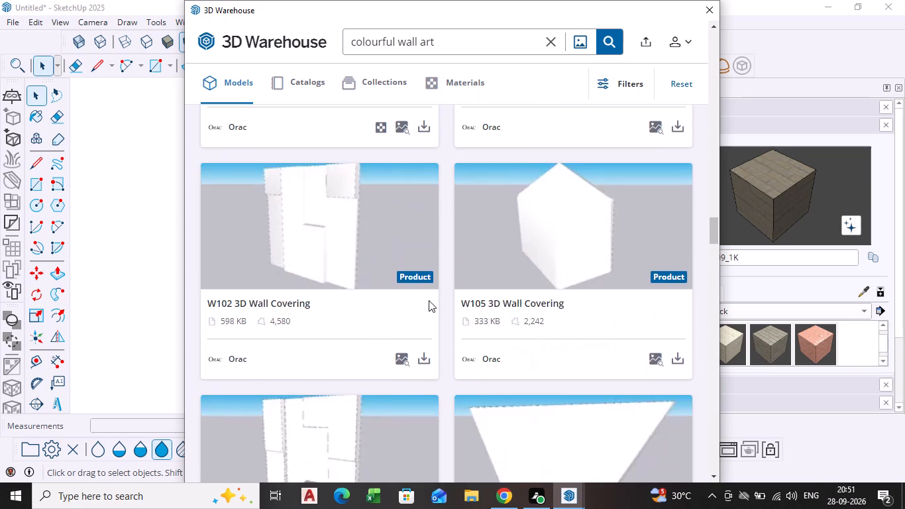
scroll(429, 300, "up", 5)
scroll(431, 298, "down", 8)
scroll(510, 357, "down", 3)
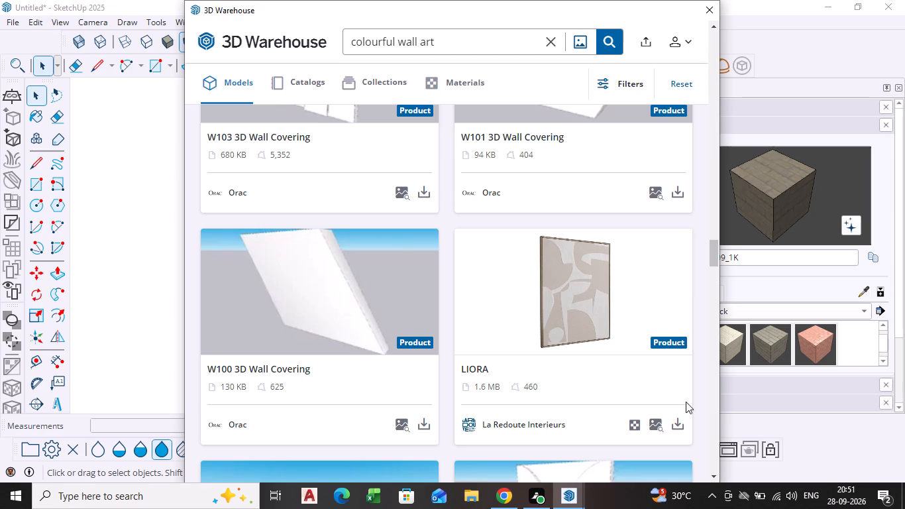
scroll(509, 297, "up", 16)
scroll(400, 280, "up", 16)
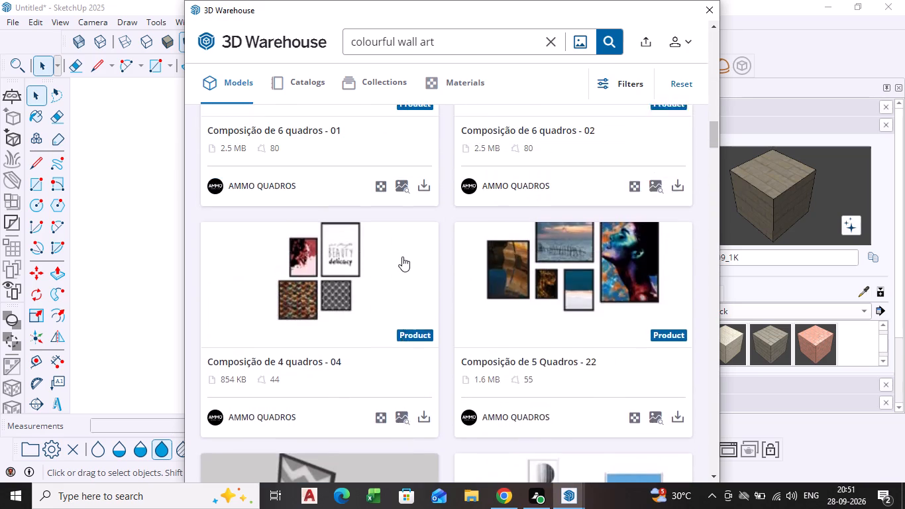
scroll(400, 257, "up", 9)
scroll(398, 257, "down", 3)
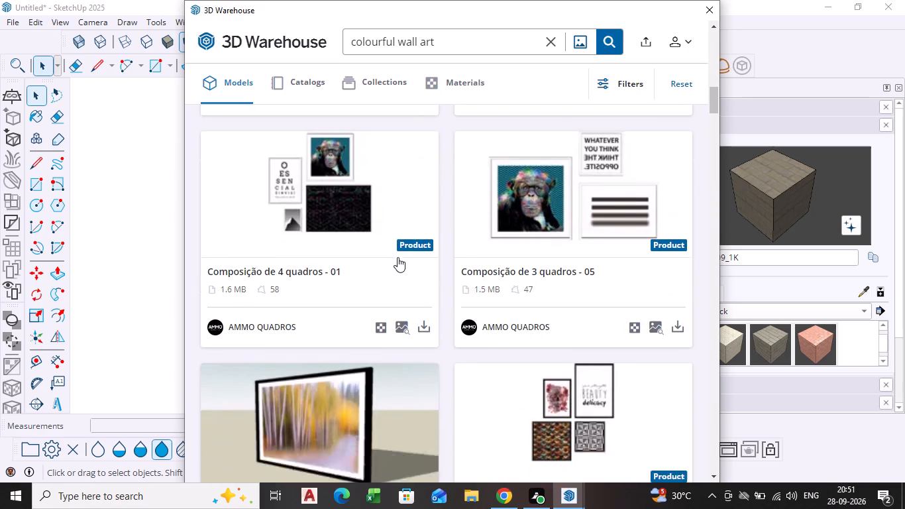
scroll(405, 300, "up", 8)
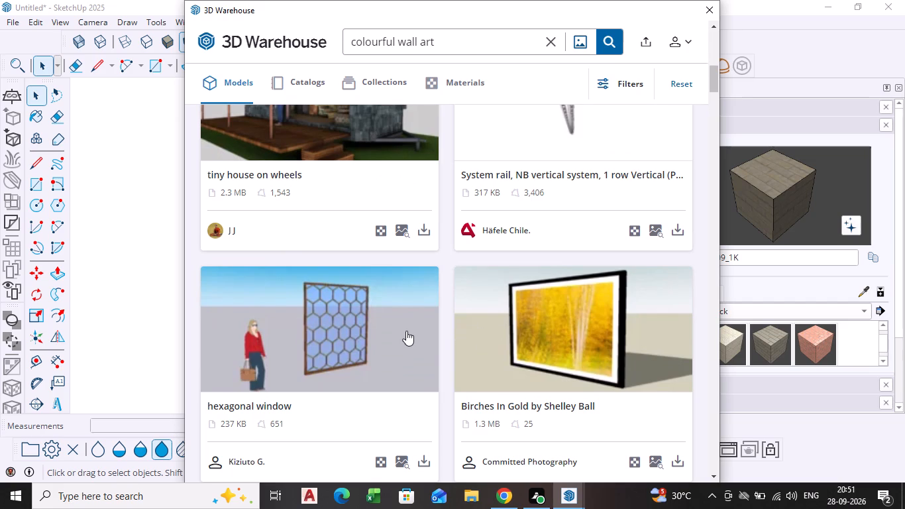
scroll(406, 325, "up", 11)
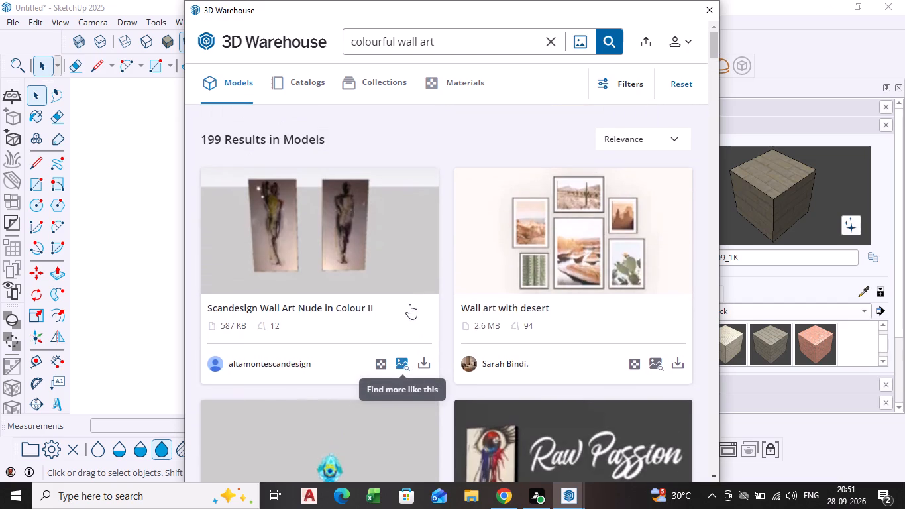
Go through the wall art results once more to the end of the list and load more models.
scroll(409, 304, "down", 17)
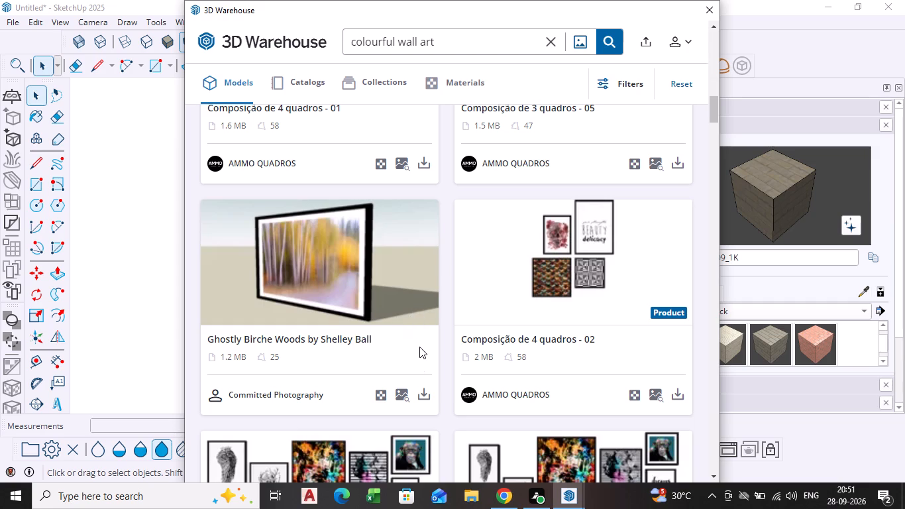
scroll(427, 351, "down", 6)
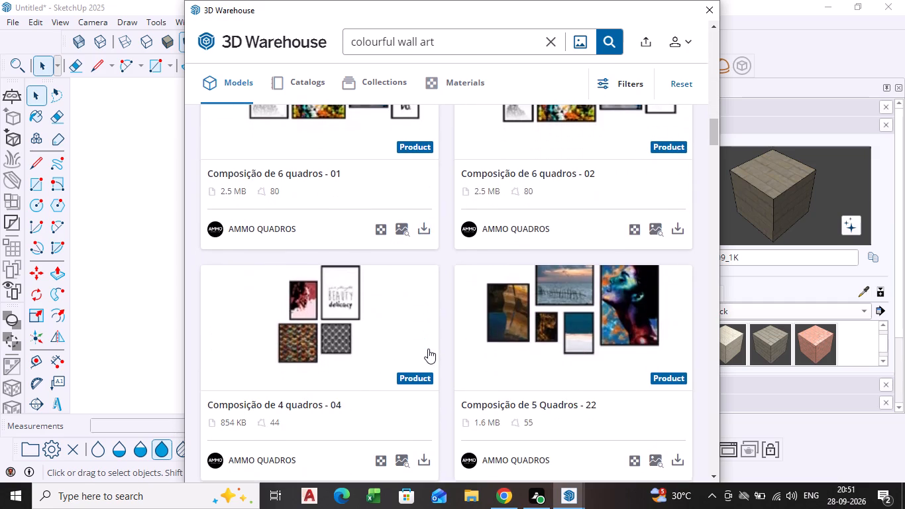
scroll(430, 345, "down", 12)
scroll(434, 337, "down", 20)
scroll(434, 337, "down", 2)
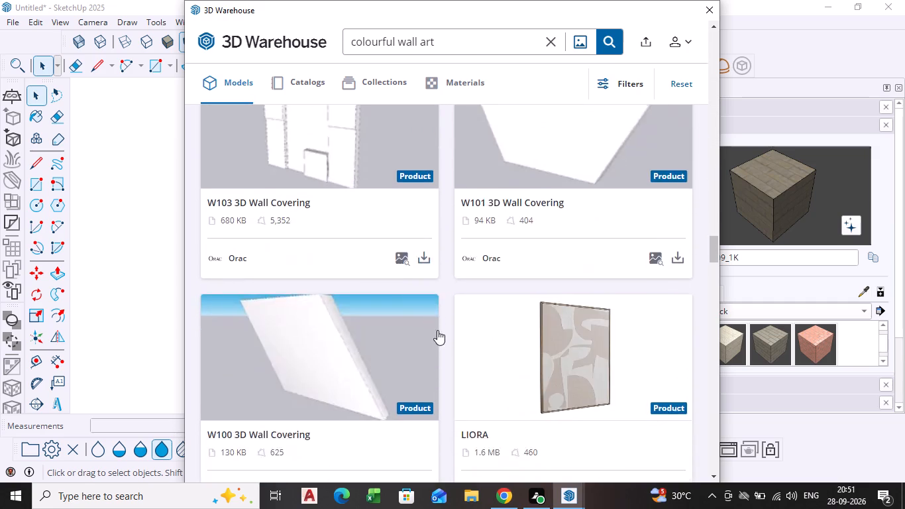
scroll(437, 330, "down", 20)
scroll(437, 330, "down", 8)
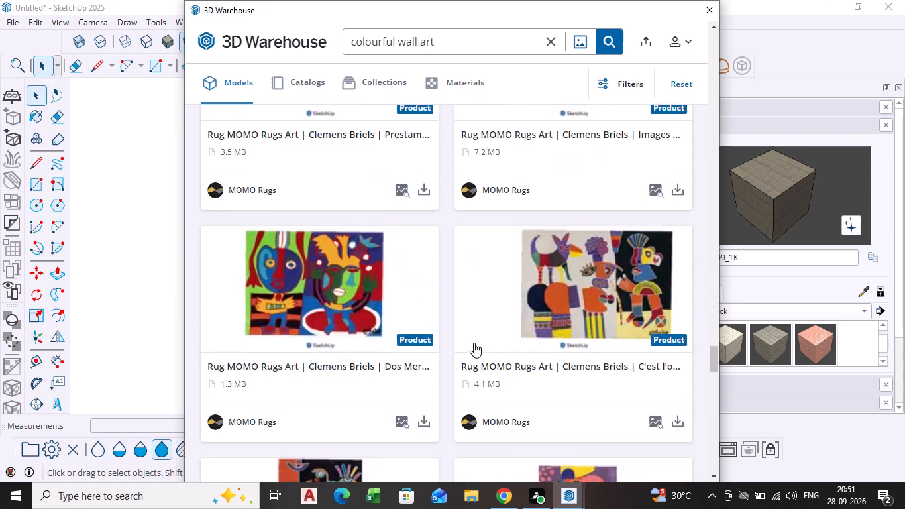
scroll(474, 343, "down", 18)
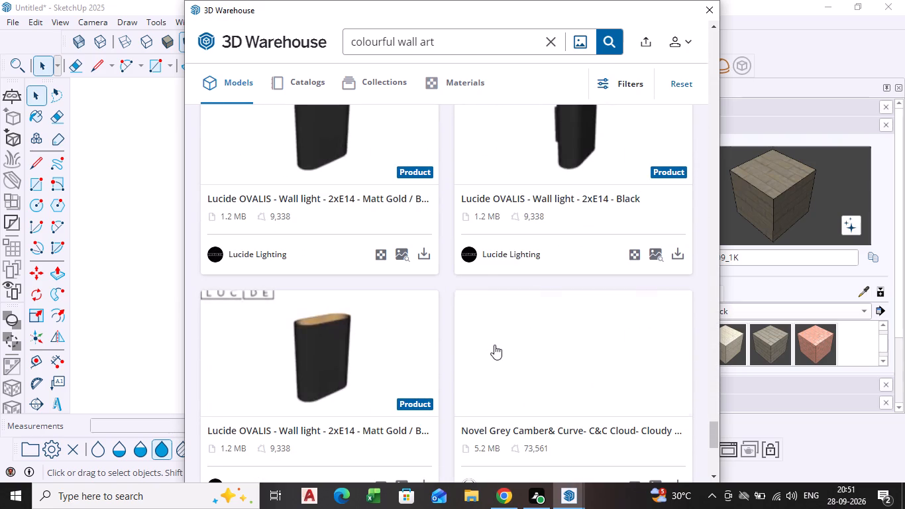
scroll(495, 340, "down", 8)
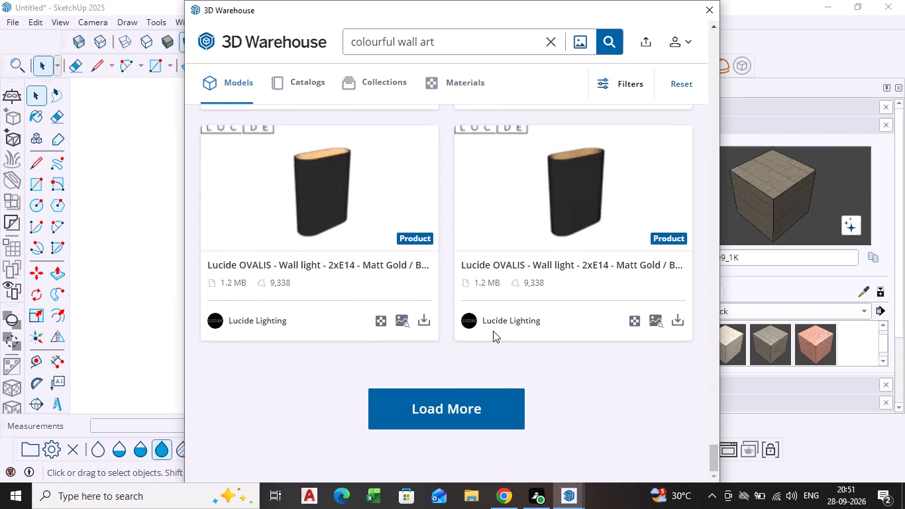
scroll(491, 327, "down", 1)
left_click(445, 410)
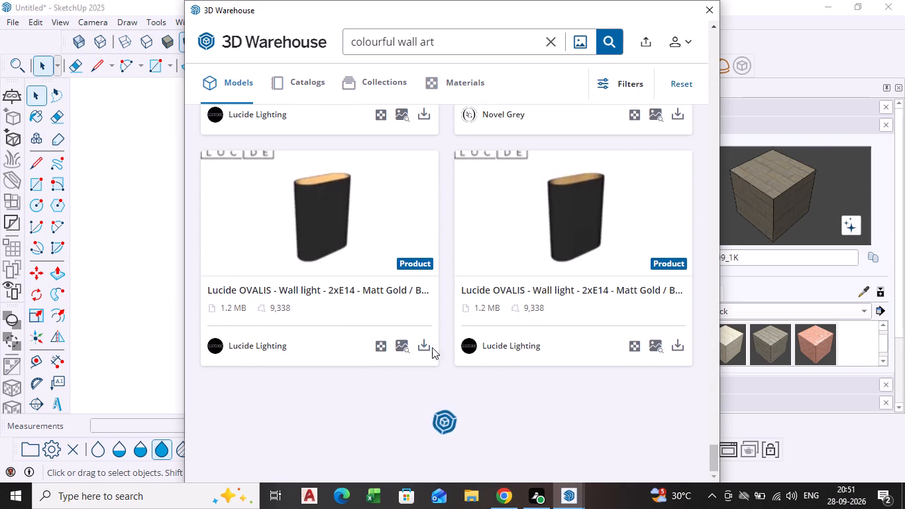
Shorten the model search to "wall art" and run it.
left_click(398, 41)
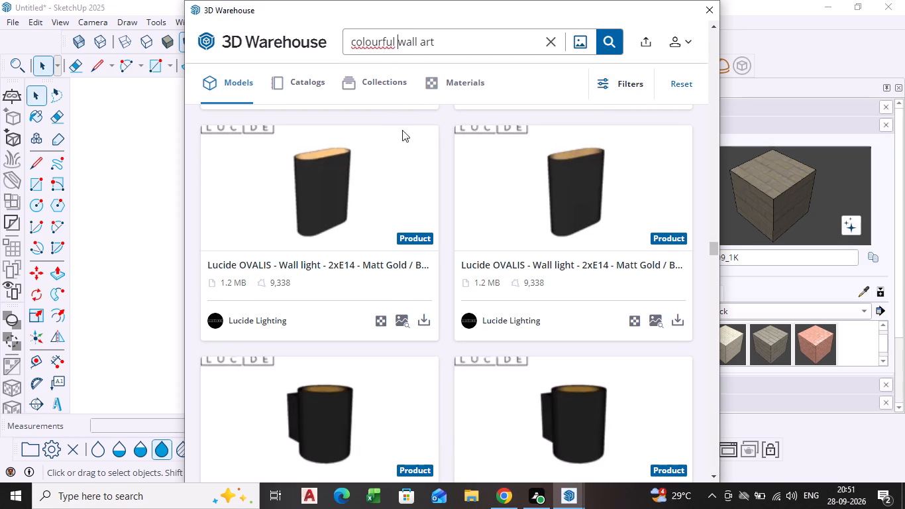
scroll(431, 269, "down", 7)
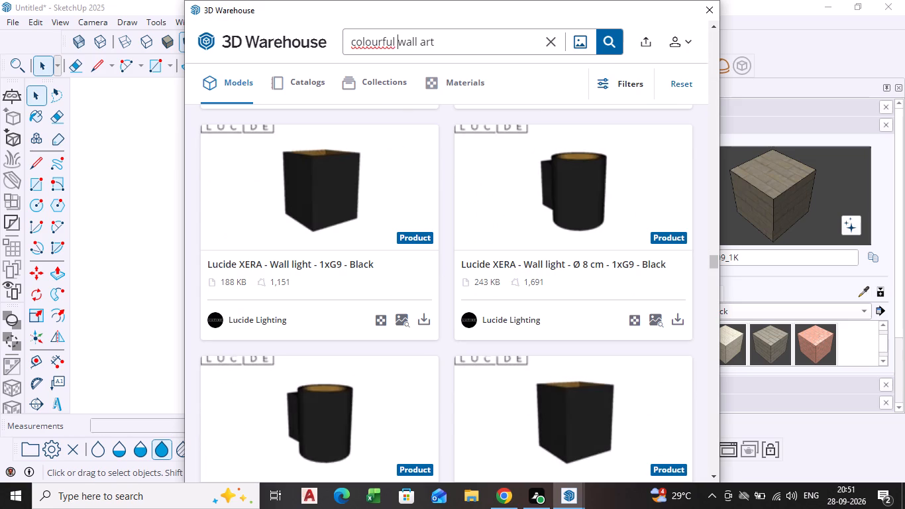
key("BackSpace")
key("BackSpace")
key("BackSpace")
key("BackSpace")
key("BackSpace")
key("BackSpace")
key("BackSpace")
key("BackSpace")
key("BackSpace")
key("BackSpace")
key("BackSpace")
key("BackSpace")
key("BackSpace")
key("BackSpace")
key("BackSpace")
key("BackSpace")
key("BackSpace")
key("BackSpace")
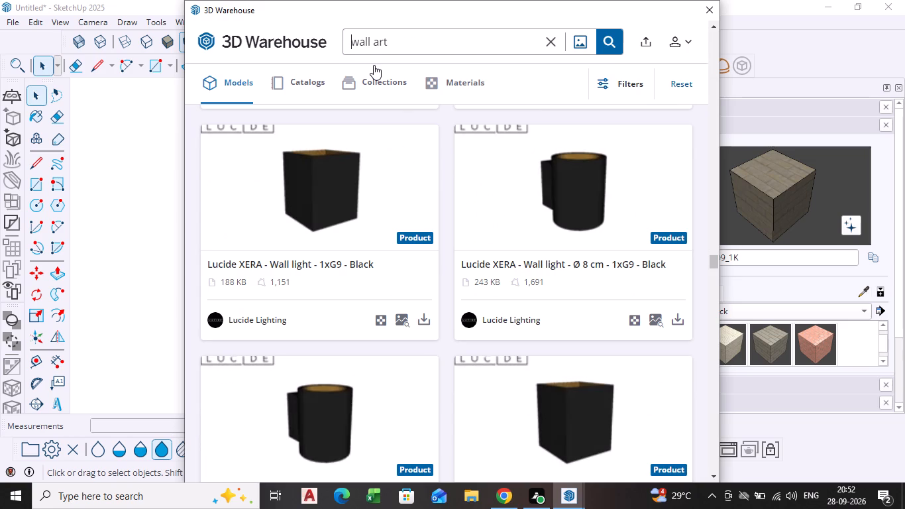
key("Return")
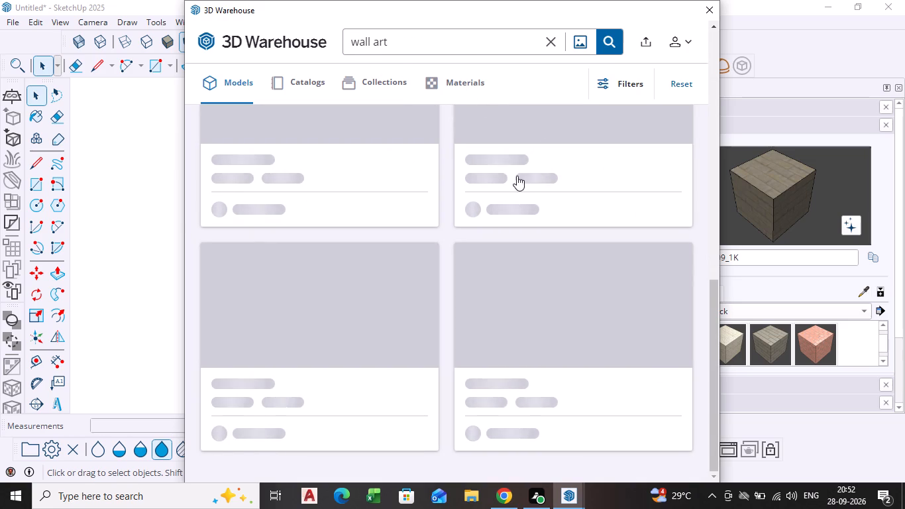
Examine the wall art results, working backwards from the end of the loaded list to the framed canvases.
scroll(461, 205, "up", 5)
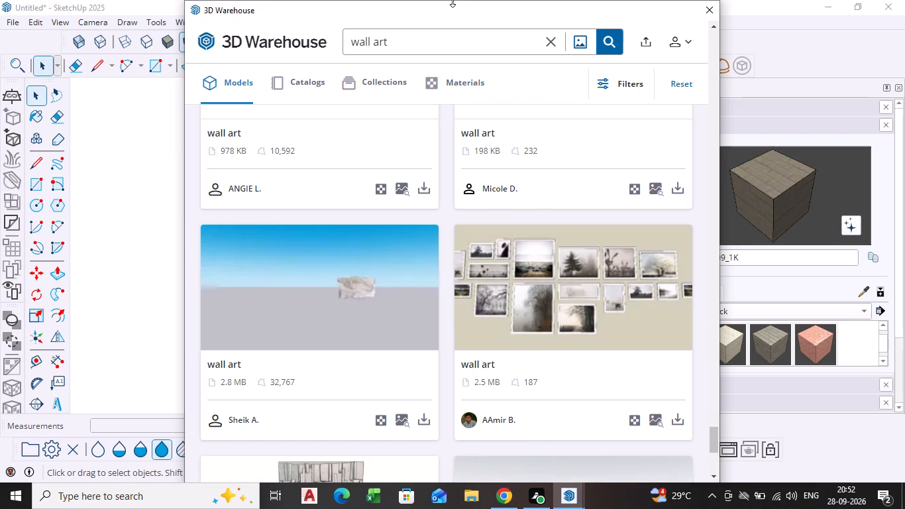
scroll(460, 288, "up", 10)
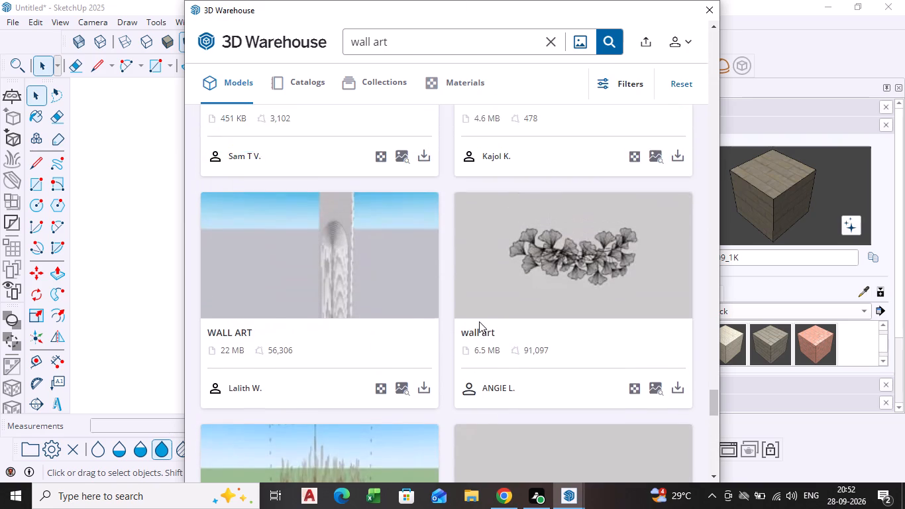
scroll(479, 321, "up", 3)
scroll(417, 307, "up", 16)
scroll(417, 307, "up", 8)
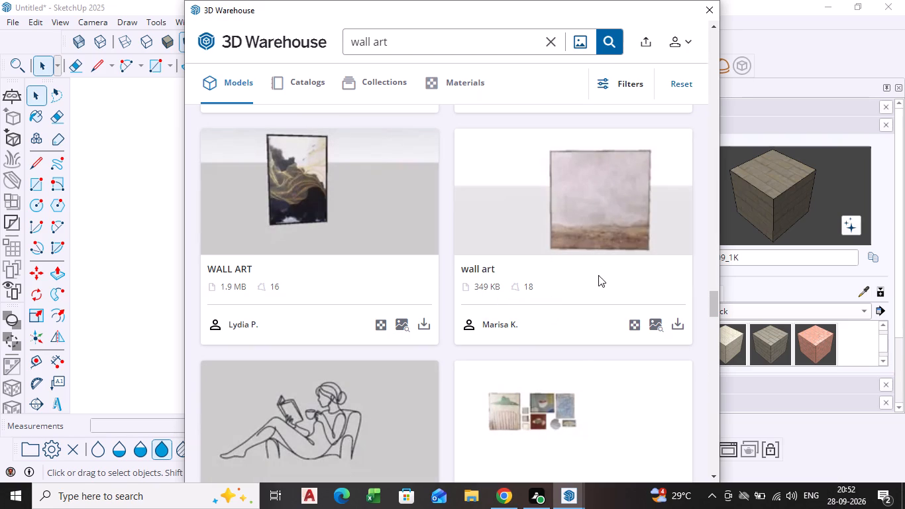
Review the wall art results down to the end of the list and load more models.
scroll(553, 324, "down", 4)
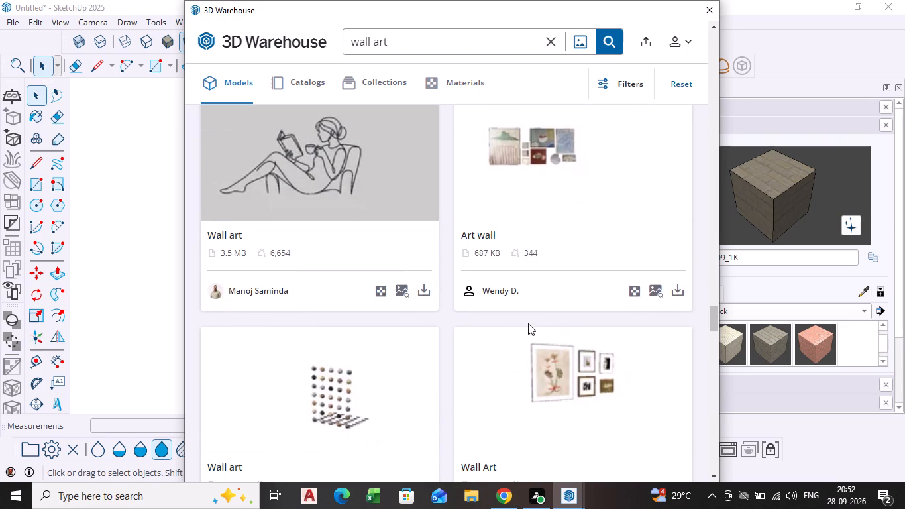
scroll(528, 323, "down", 11)
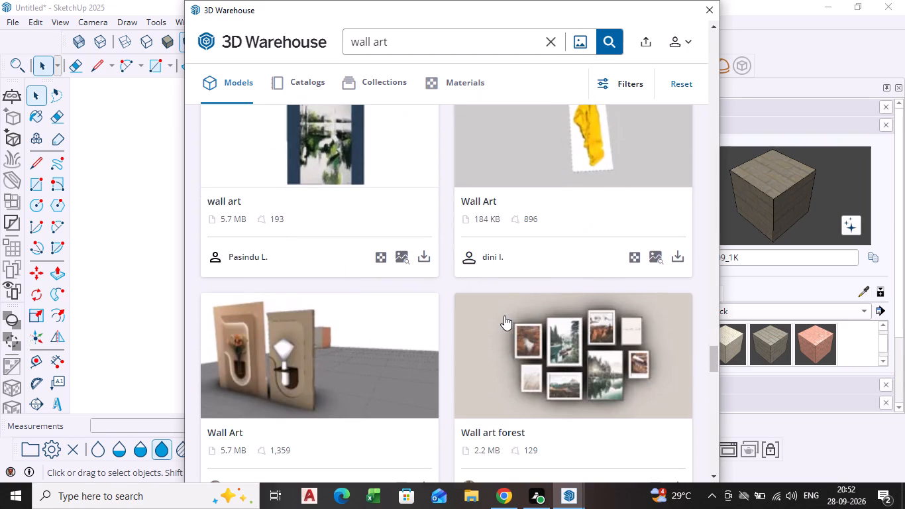
scroll(504, 315, "down", 5)
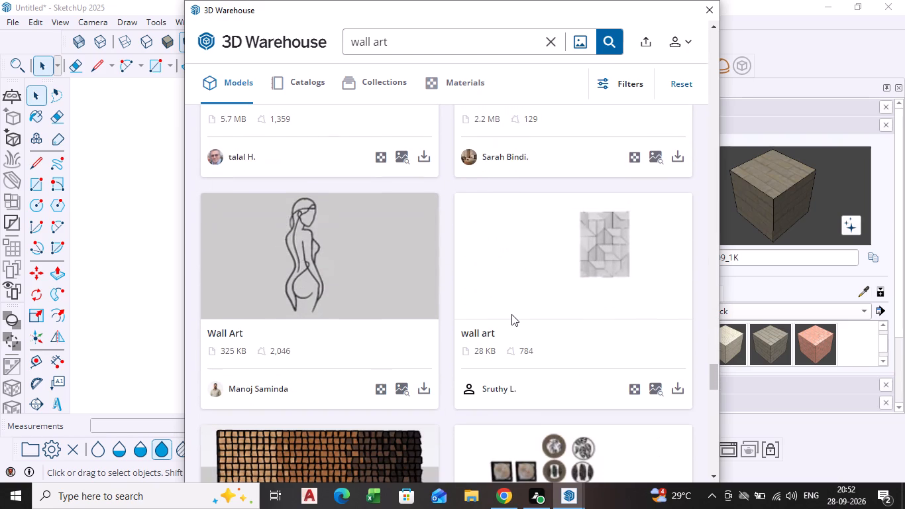
scroll(516, 319, "down", 4)
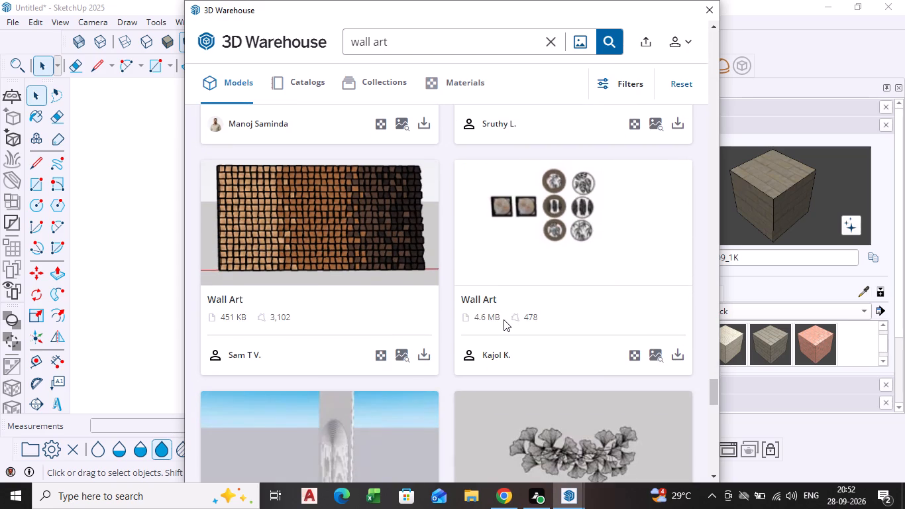
scroll(486, 327, "down", 8)
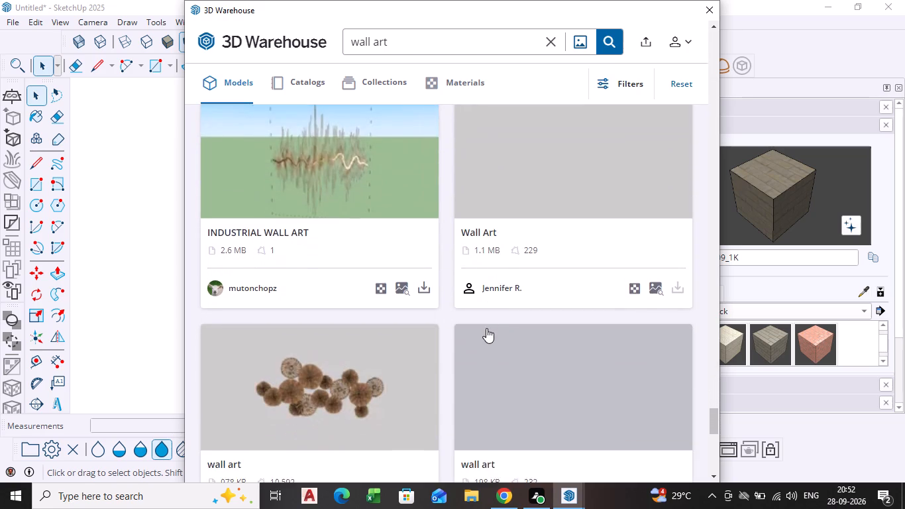
scroll(487, 327, "down", 8)
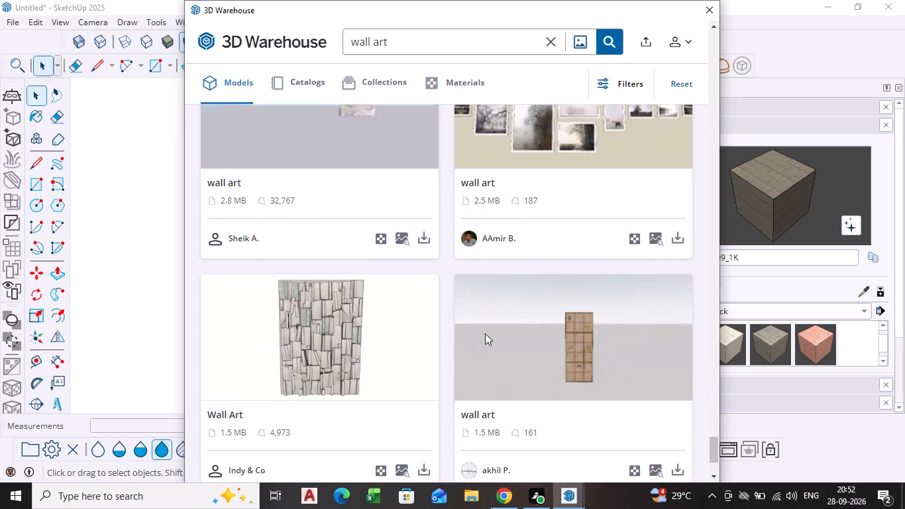
scroll(523, 336, "down", 3)
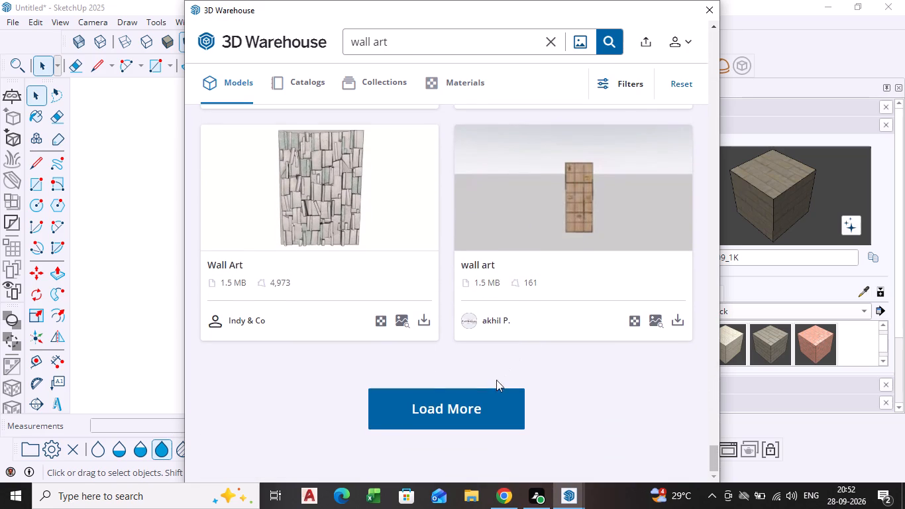
left_click(483, 401)
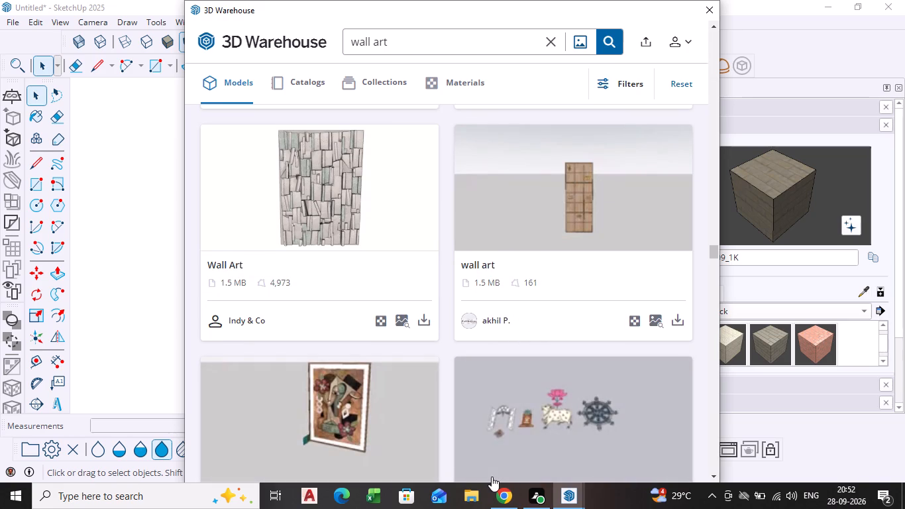
Examine the newly loaded wall art results for a colourful painting, comparing the horse triptych, the golden-haired woman and the leaf canvas.
scroll(588, 290, "down", 6)
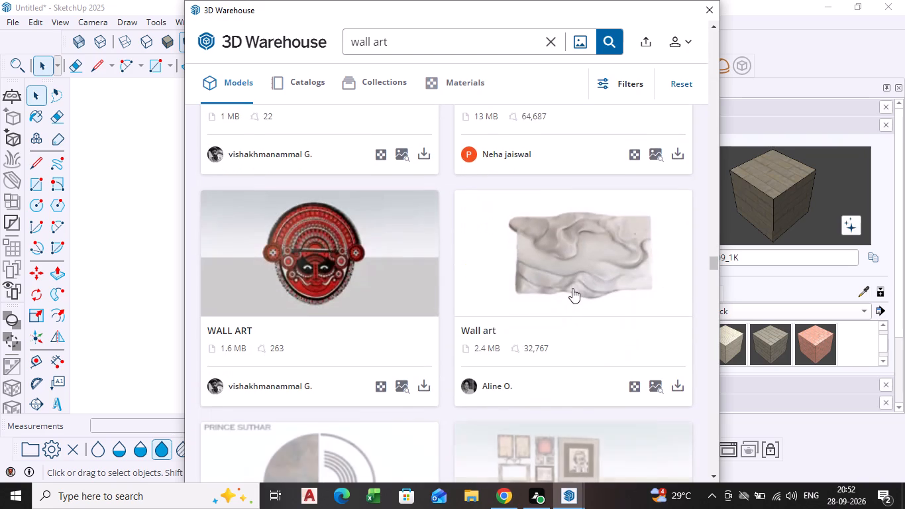
scroll(570, 288, "down", 7)
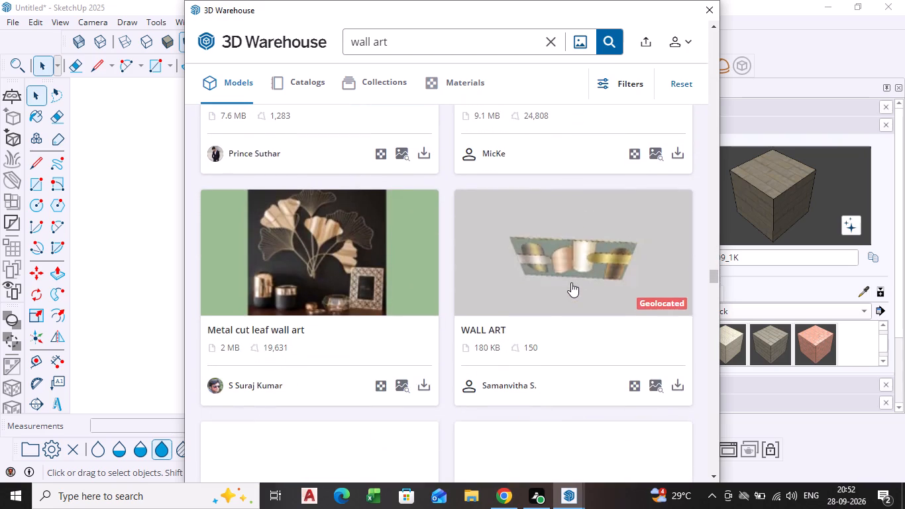
scroll(571, 282, "down", 4)
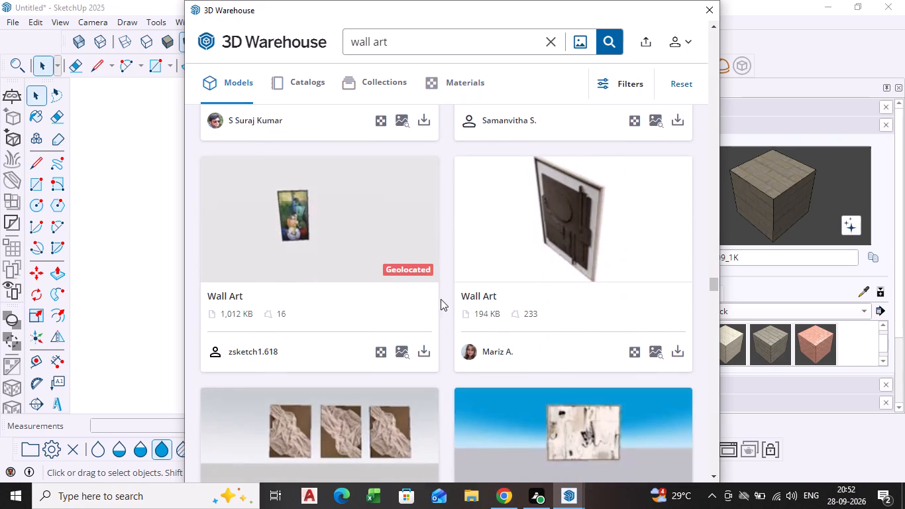
scroll(431, 495, "down", 5)
scroll(502, 372, "down", 6)
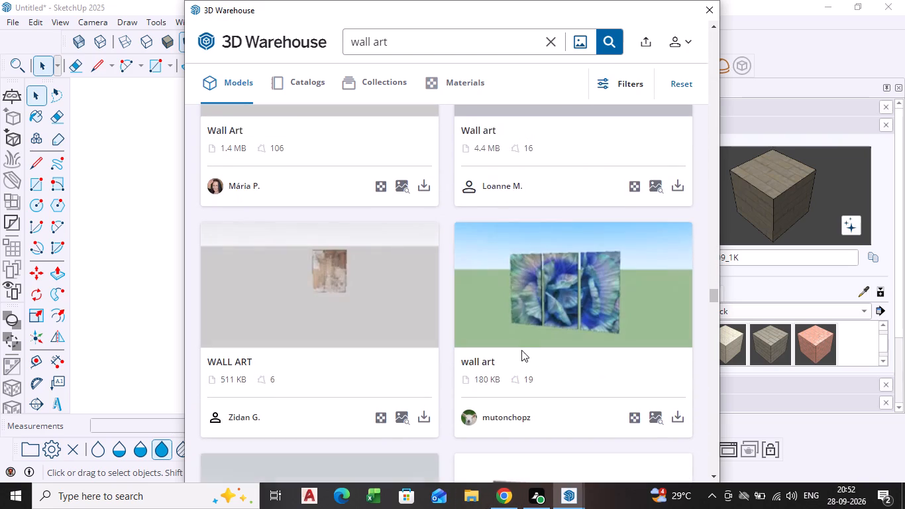
scroll(522, 355, "down", 5)
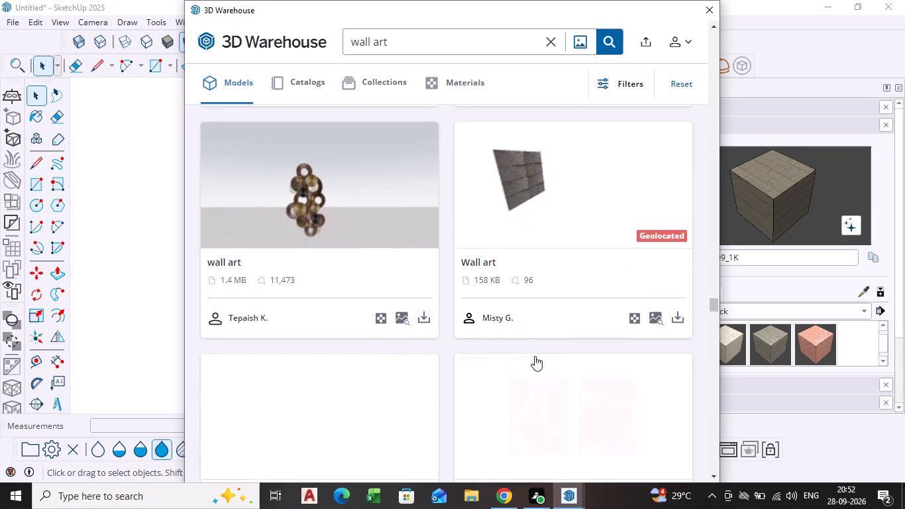
scroll(536, 354, "down", 12)
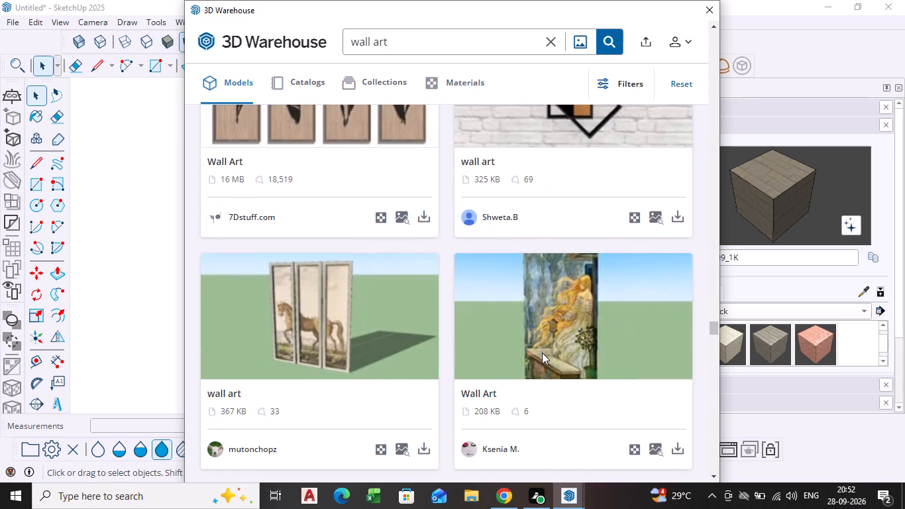
scroll(542, 353, "down", 2)
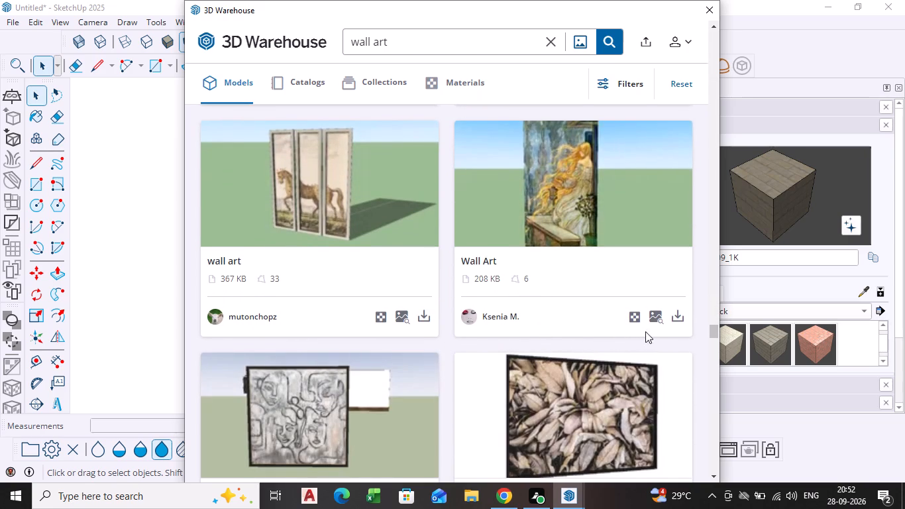
scroll(588, 379, "down", 2)
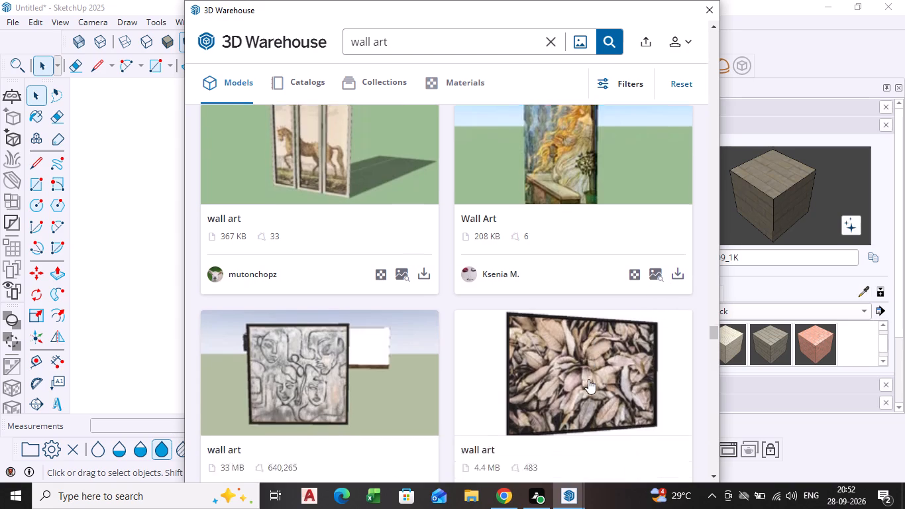
scroll(586, 353, "up", 2)
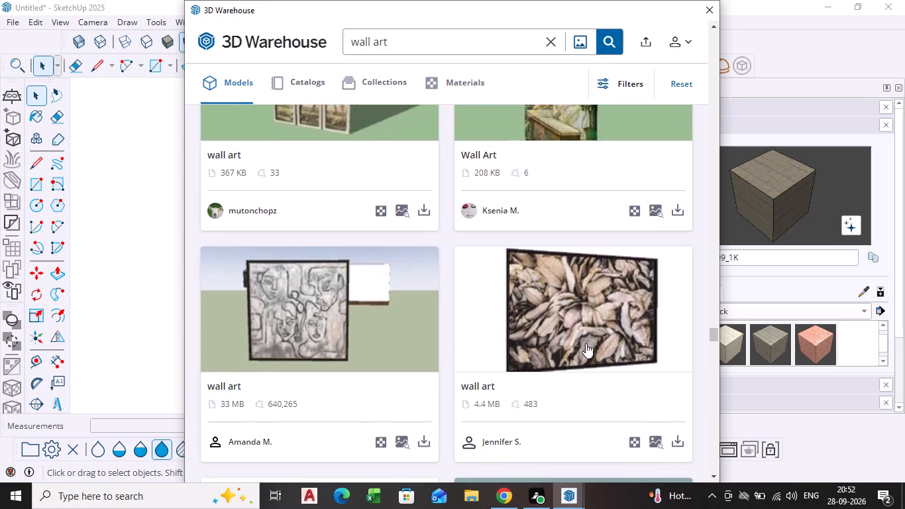
scroll(586, 343, "up", 1)
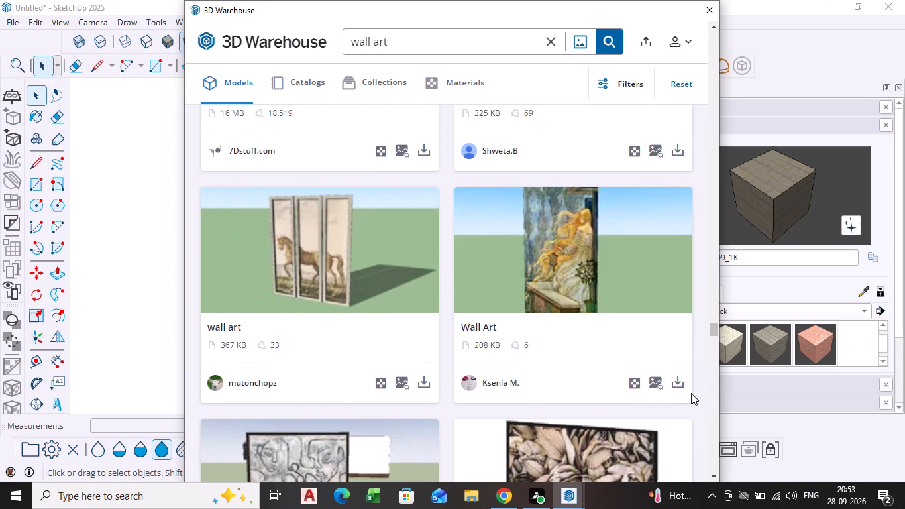
Load the 208 KB "Wall Art" painting of the golden-haired woman into the model and place it on the grey wall behind the sofa.
left_click(681, 385)
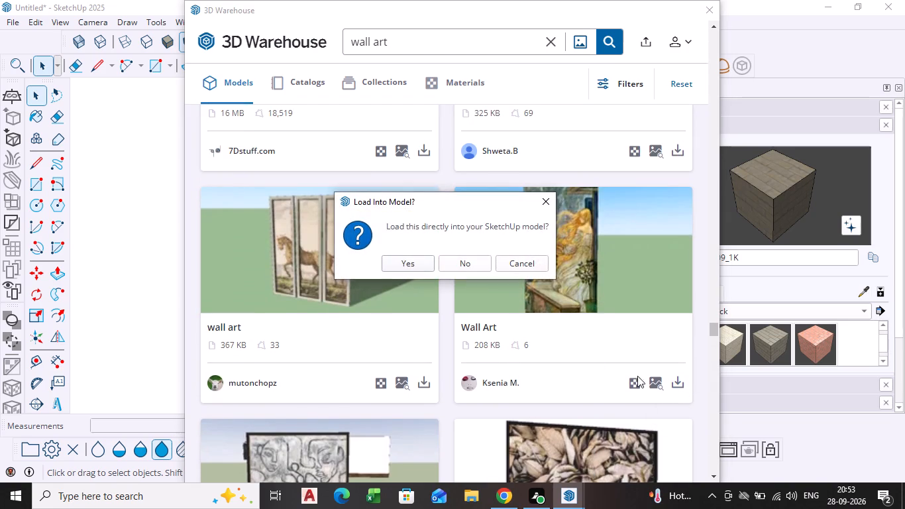
left_click(404, 263)
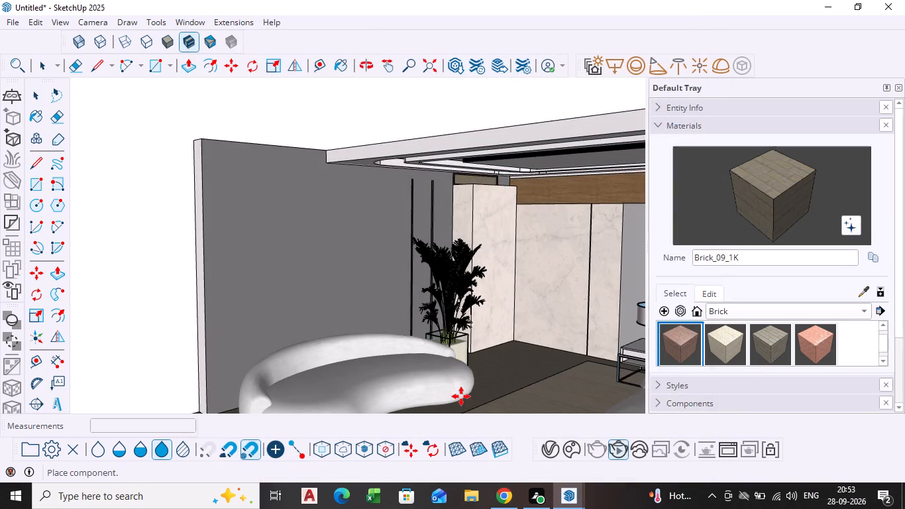
left_click(217, 269)
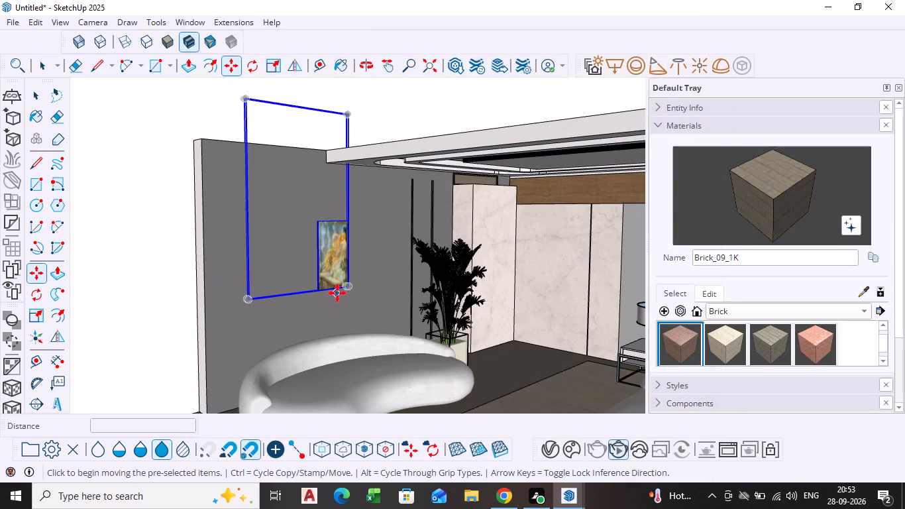
Scale the placed painting wider along the green axis on the grey wall.
key("space")
left_click(334, 252)
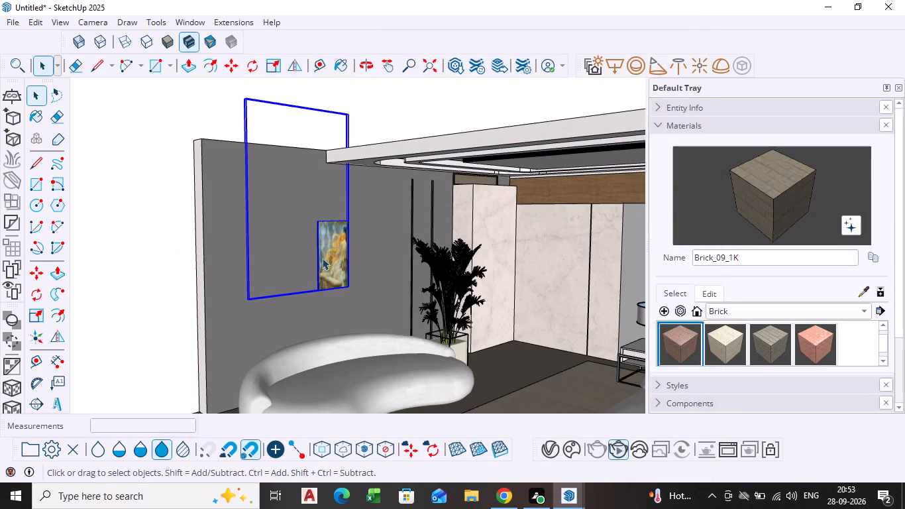
middle_click_drag(321, 247, 364, 276)
scroll(313, 248, "down", 1)
scroll(349, 266, "up", 8)
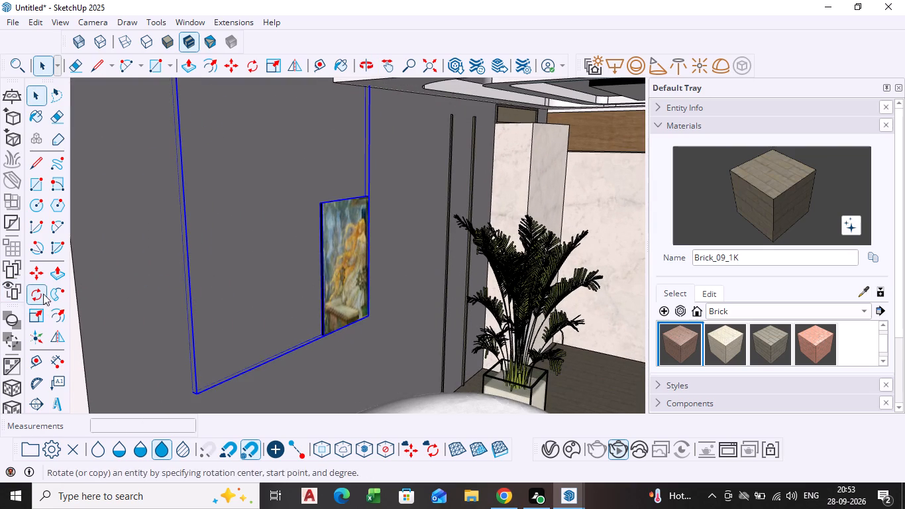
left_click(37, 313)
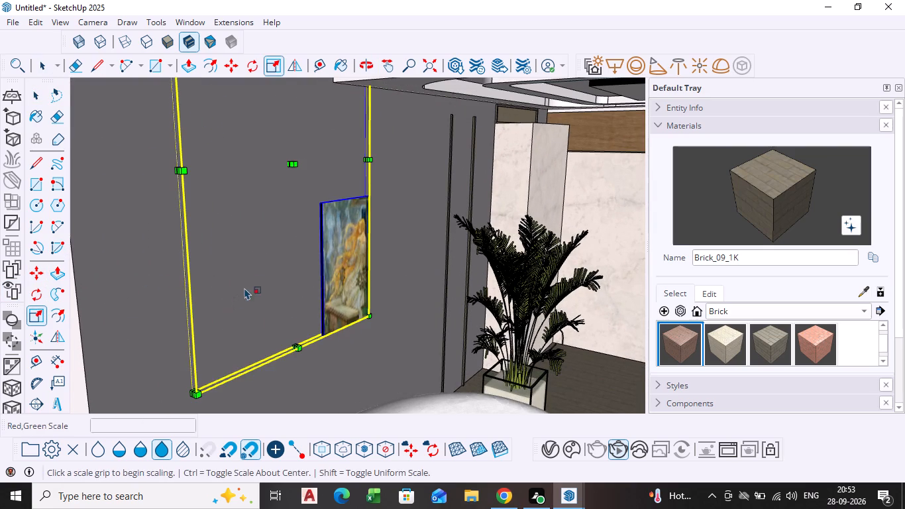
middle_click_drag(305, 269, 324, 274)
scroll(340, 279, "up", 3)
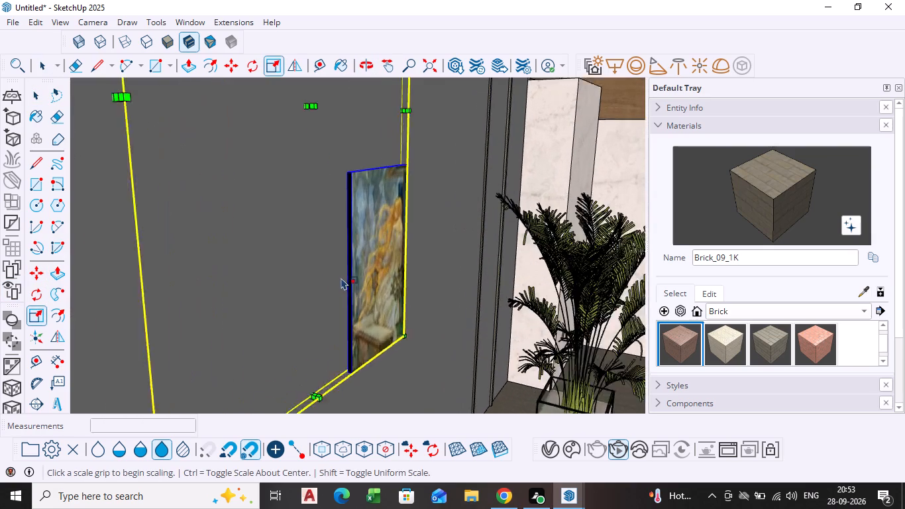
scroll(341, 278, "up", 2)
scroll(186, 248, "down", 4)
middle_click_drag(208, 242, 267, 266)
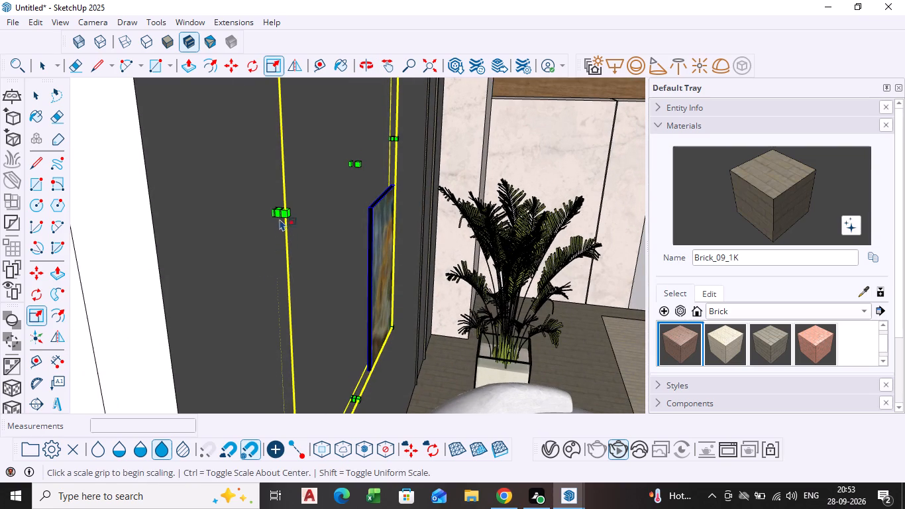
left_click(278, 212)
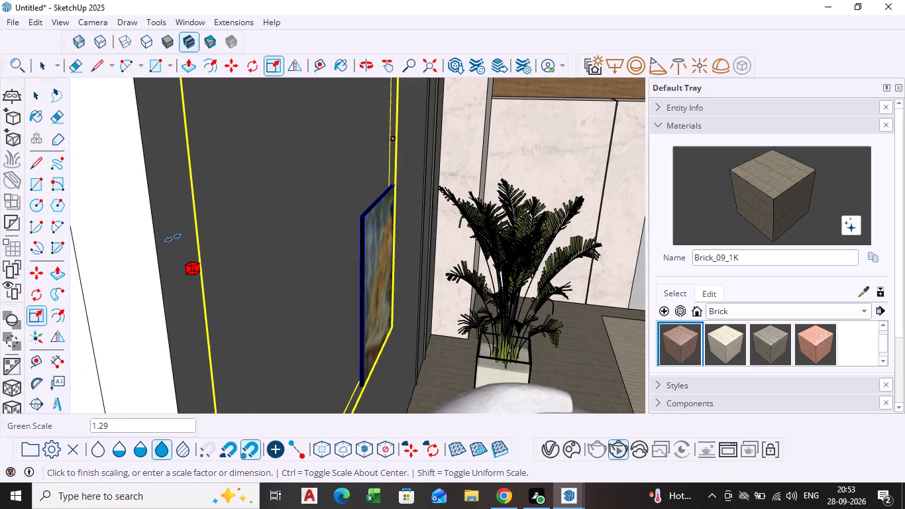
left_click(125, 251)
scroll(408, 239, "down", 2)
middle_click_drag(409, 239, 280, 240)
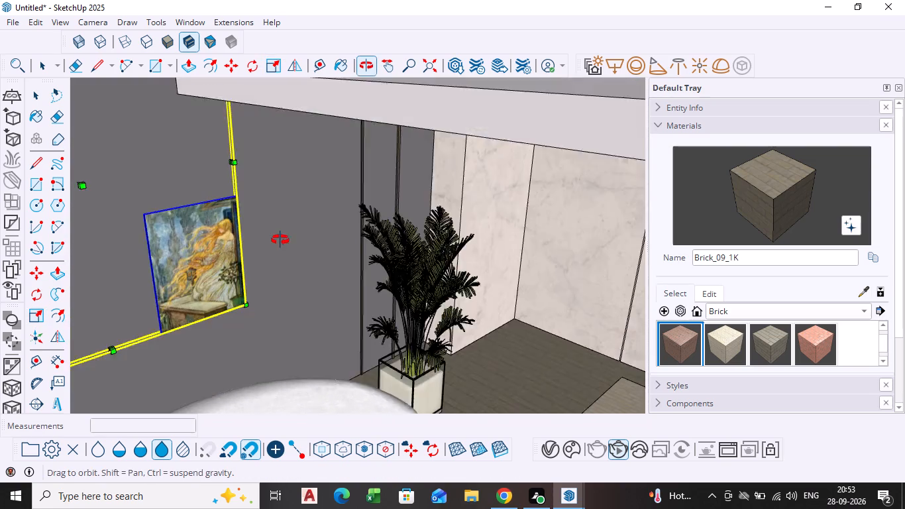
Scale the painting taller upward along the blue axis on the grey wall, keeping its lower edge in place.
middle_click_drag(280, 240, 276, 222)
scroll(201, 236, "up", 4)
middle_click_drag(270, 231, 287, 187)
scroll(214, 245, "down", 1)
middle_click_drag(214, 245, 217, 221)
scroll(203, 219, "up", 4)
middle_click_drag(202, 213, 205, 207)
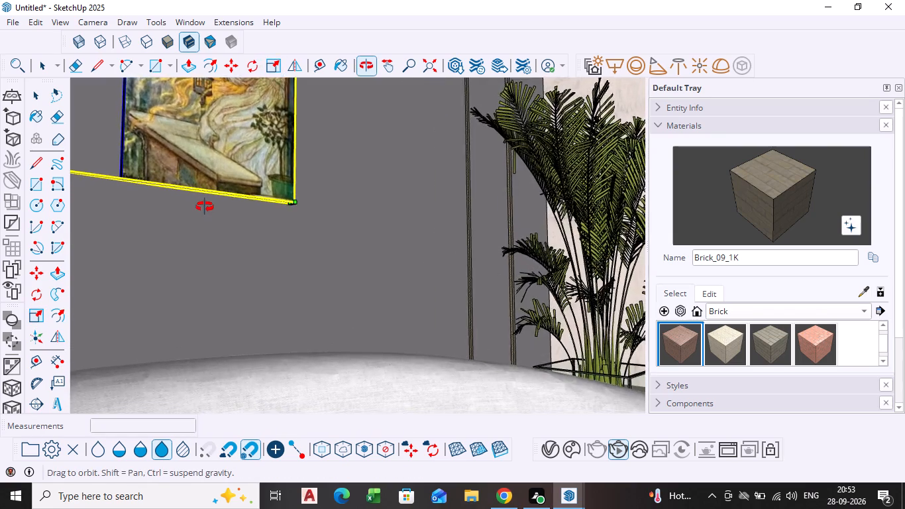
middle_click_drag(205, 207, 233, 197)
scroll(319, 212, "up", 4)
middle_click_drag(319, 198, 241, 305)
scroll(275, 202, "down", 13)
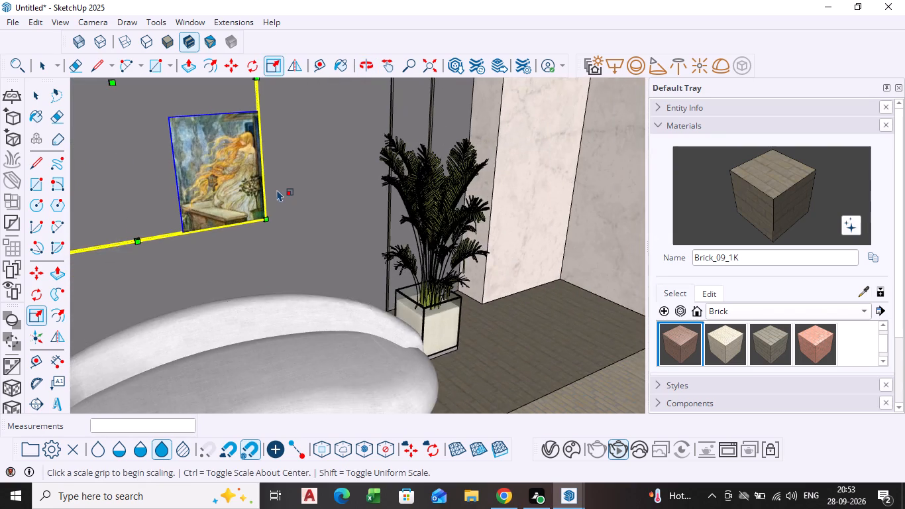
middle_click_drag(279, 187, 220, 280, "shift")
middle_click_drag(223, 243, 239, 225)
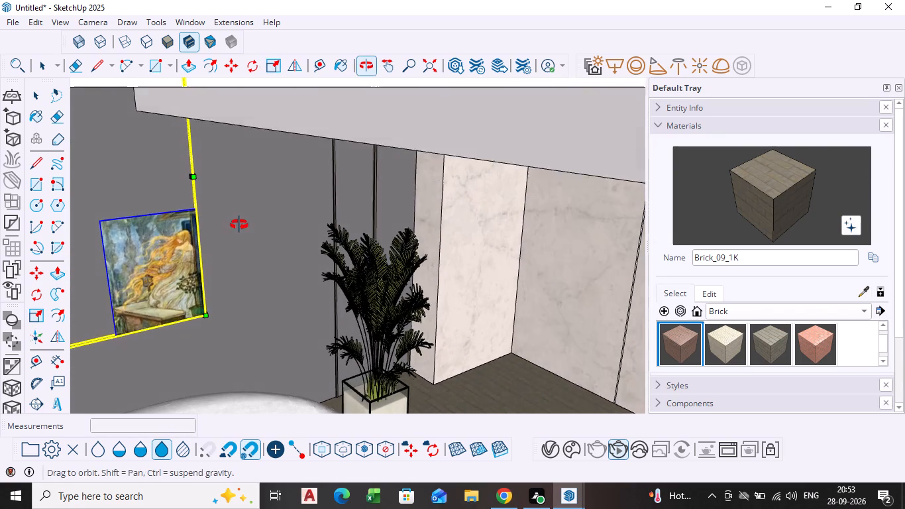
middle_click_drag(239, 225, 243, 223)
scroll(211, 229, "down", 9)
middle_click_drag(203, 223, 272, 254, "shift")
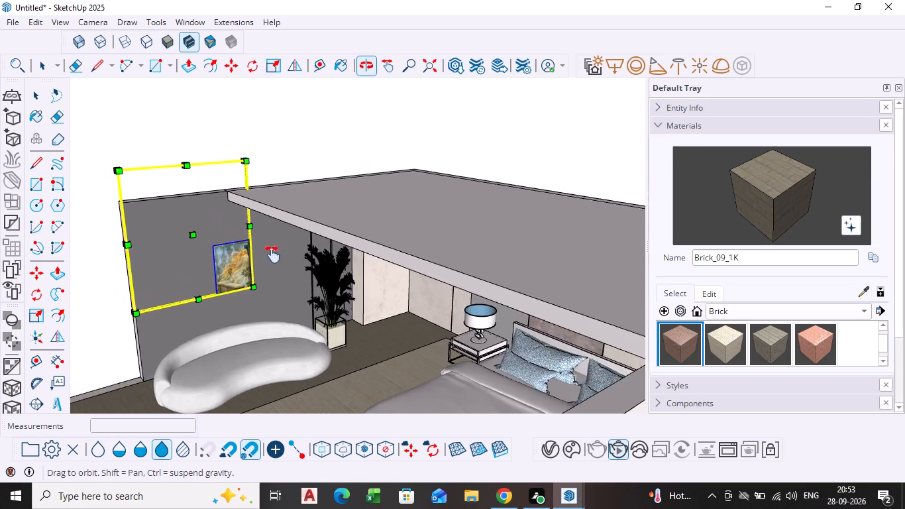
middle_click_drag(272, 254, 314, 323, "shift")
scroll(255, 254, "up", 1)
middle_click_drag(255, 254, 264, 313)
scroll(265, 281, "down", 1)
scroll(256, 270, "up", 7)
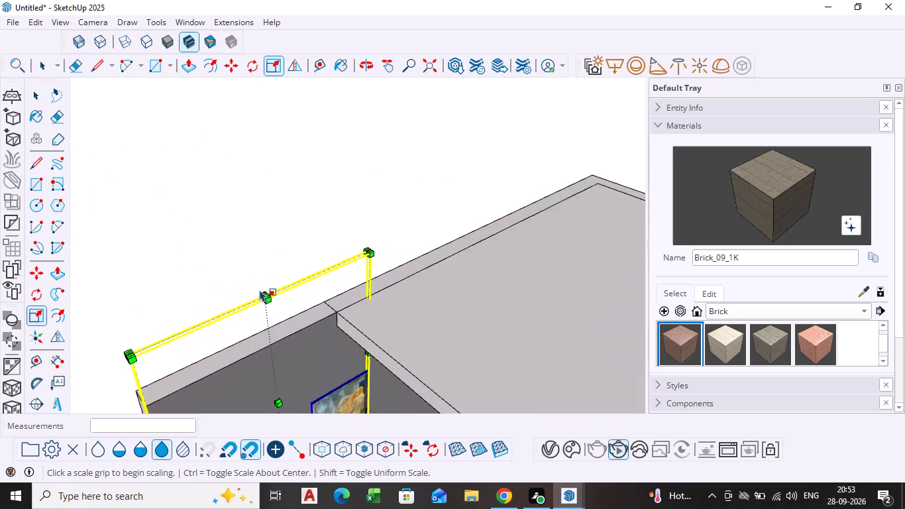
scroll(260, 290, "up", 5)
left_click(272, 300)
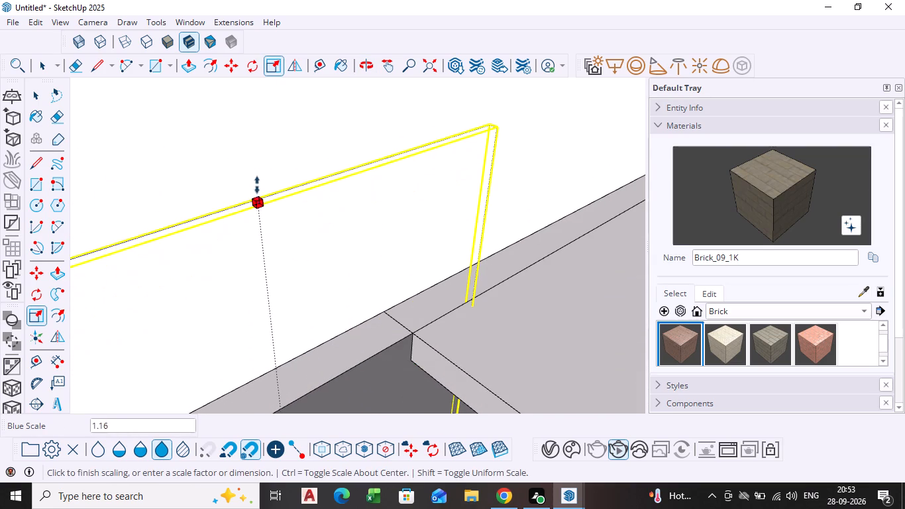
left_click(256, 129)
Scale the painting wider along the green axis toward the potted palm, keeping its opposite side in place.
scroll(345, 282, "down", 5)
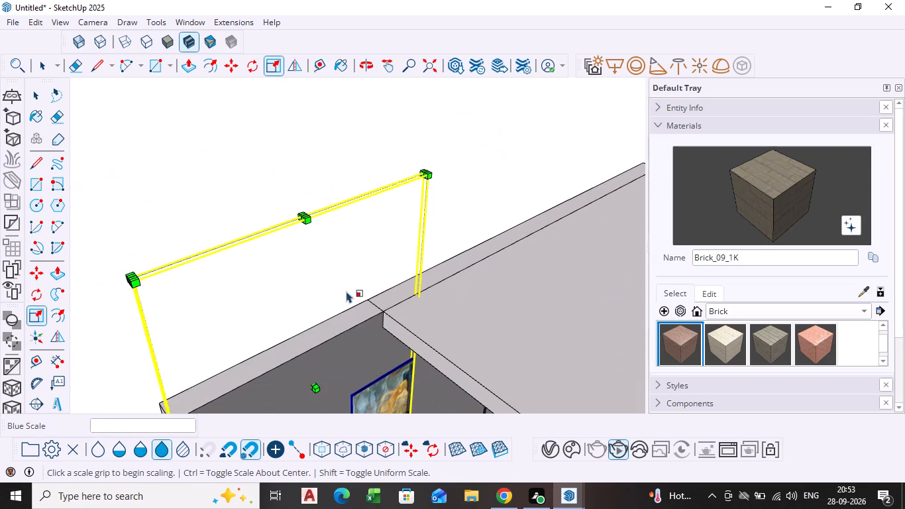
scroll(346, 291, "down", 4)
middle_click_drag(352, 357, 299, 262)
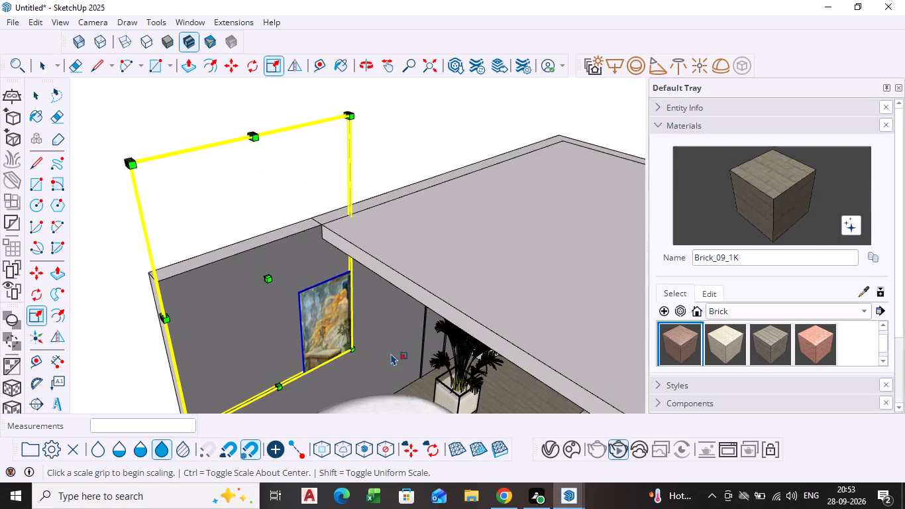
middle_click_drag(376, 347, 332, 312)
middle_click_drag(343, 313, 295, 286)
scroll(345, 306, "up", 6)
middle_click_drag(341, 279, 346, 254)
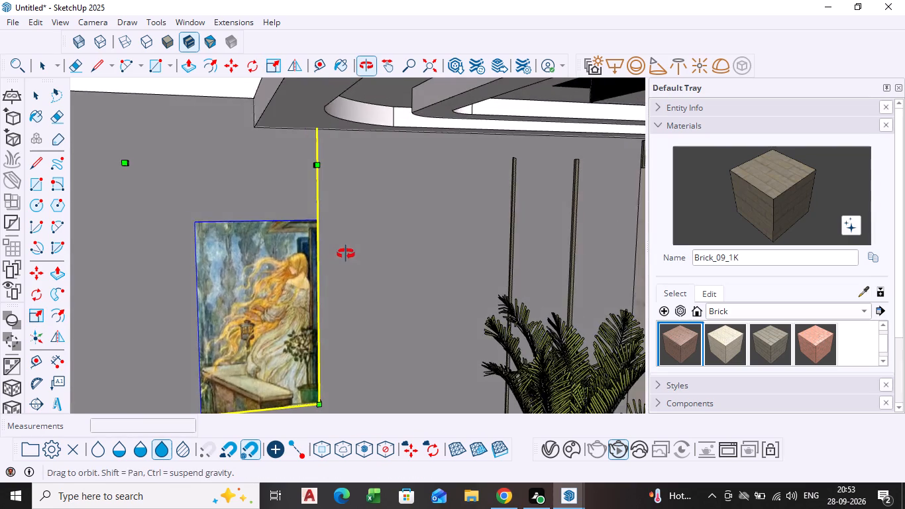
middle_click_drag(346, 254, 346, 254)
scroll(340, 205, "up", 5)
middle_click_drag(317, 168, 279, 186)
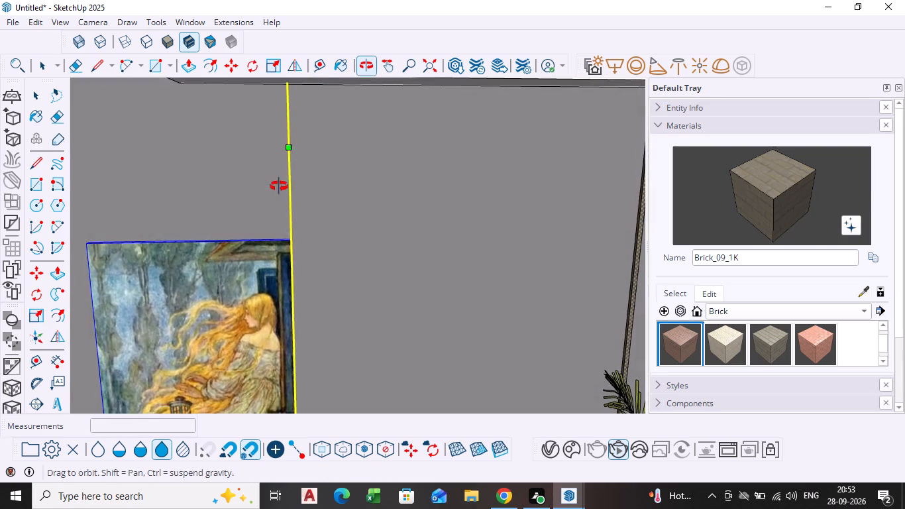
middle_click_drag(279, 186, 280, 186)
scroll(293, 145, "up", 4)
middle_click_drag(292, 147, 252, 171)
scroll(305, 139, "up", 4)
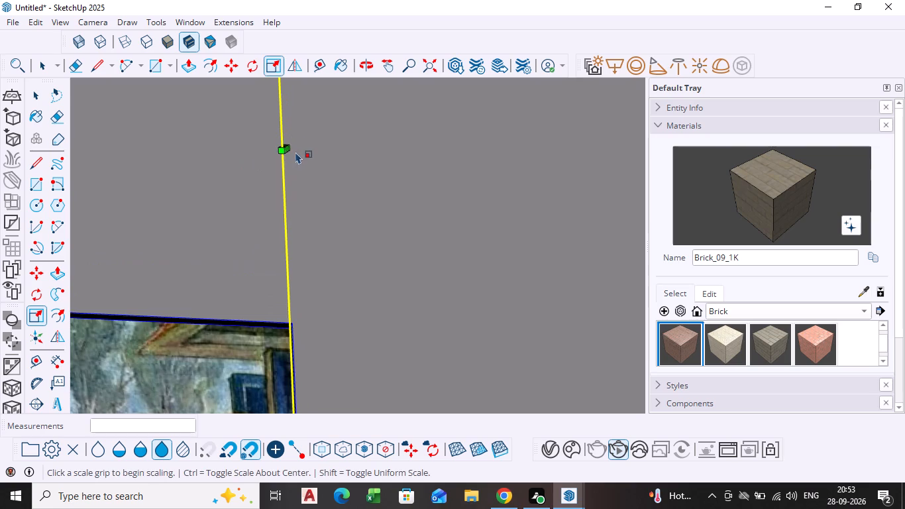
middle_click_drag(294, 152, 278, 169)
scroll(287, 150, "up", 8)
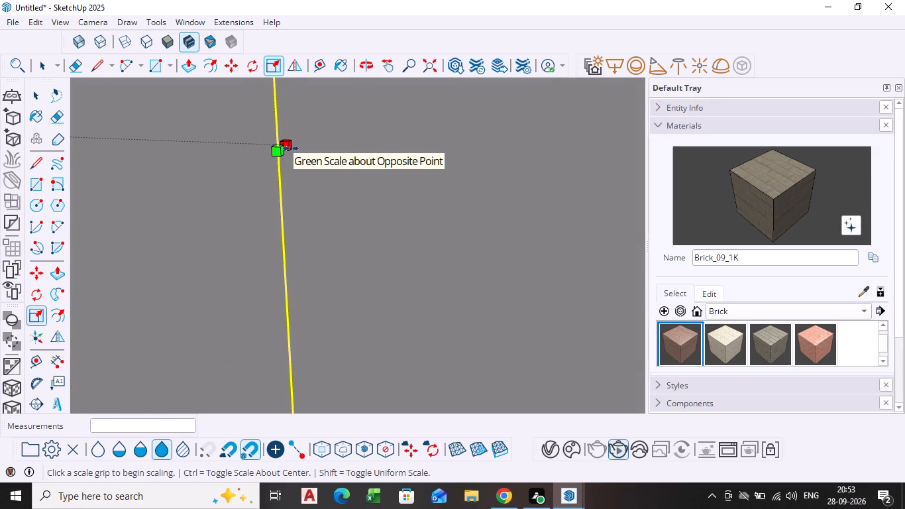
middle_click_drag(277, 169, 234, 192)
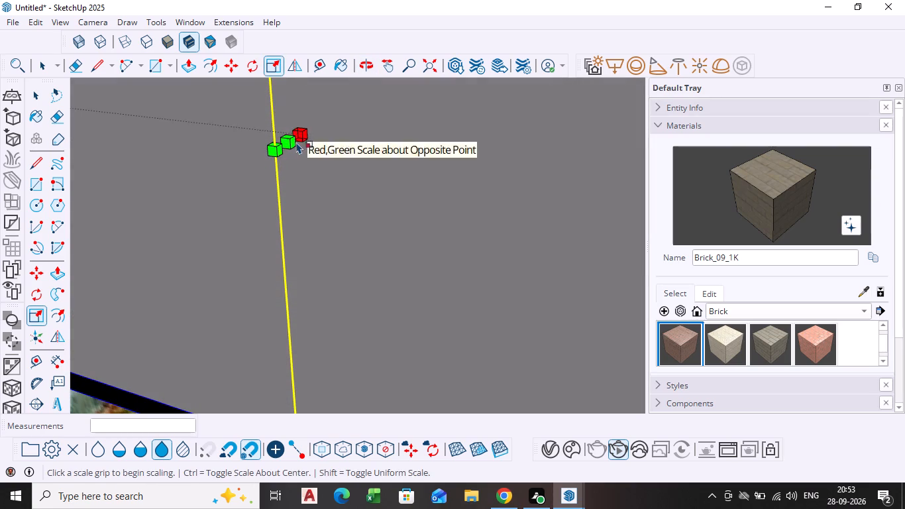
left_click(292, 142)
scroll(551, 196, "down", 5)
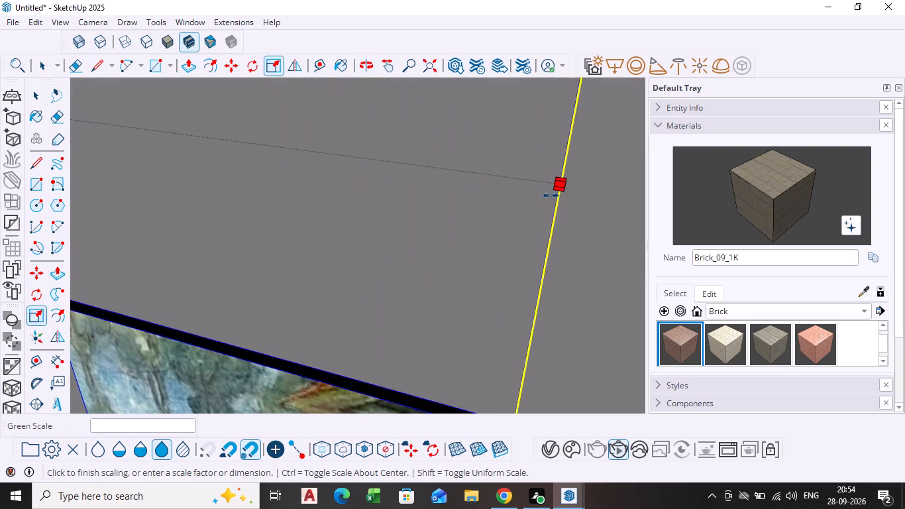
scroll(551, 196, "down", 13)
left_click(553, 200)
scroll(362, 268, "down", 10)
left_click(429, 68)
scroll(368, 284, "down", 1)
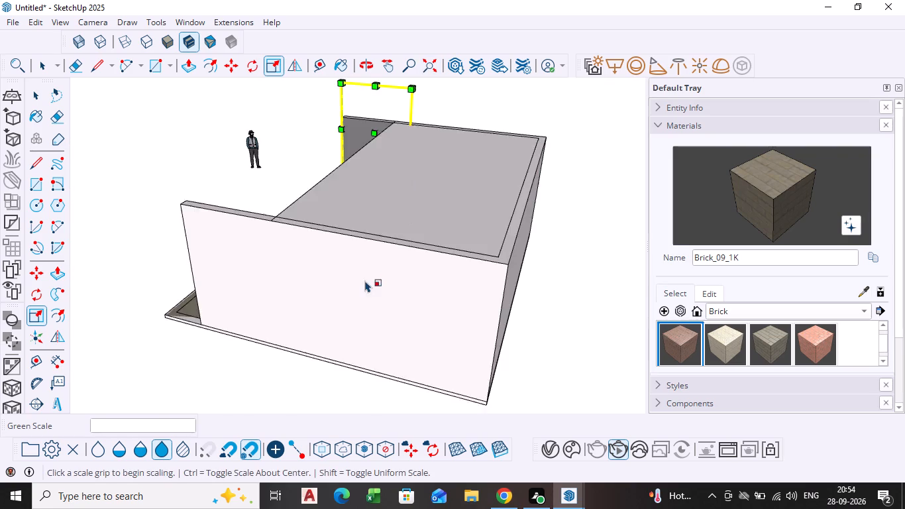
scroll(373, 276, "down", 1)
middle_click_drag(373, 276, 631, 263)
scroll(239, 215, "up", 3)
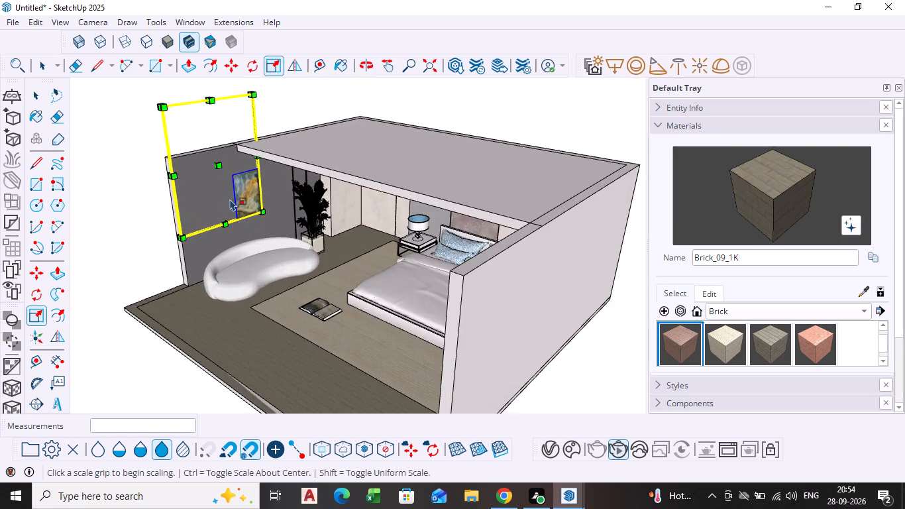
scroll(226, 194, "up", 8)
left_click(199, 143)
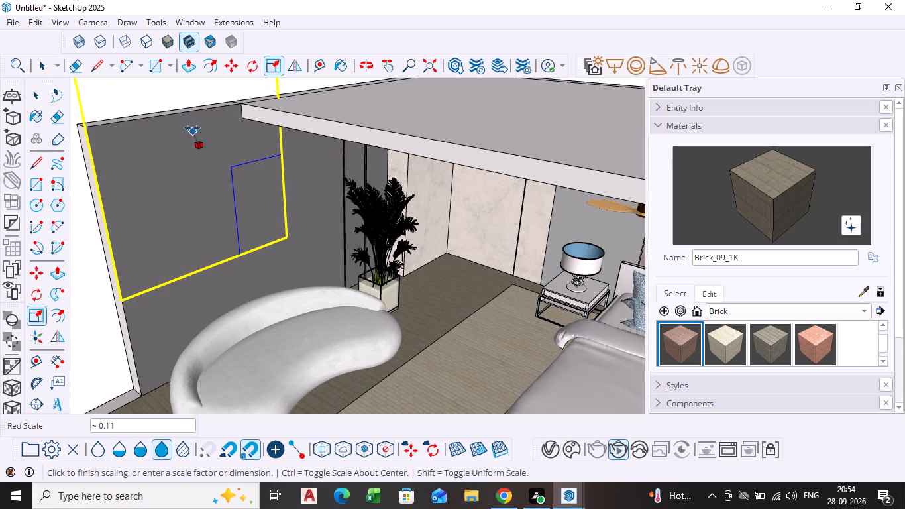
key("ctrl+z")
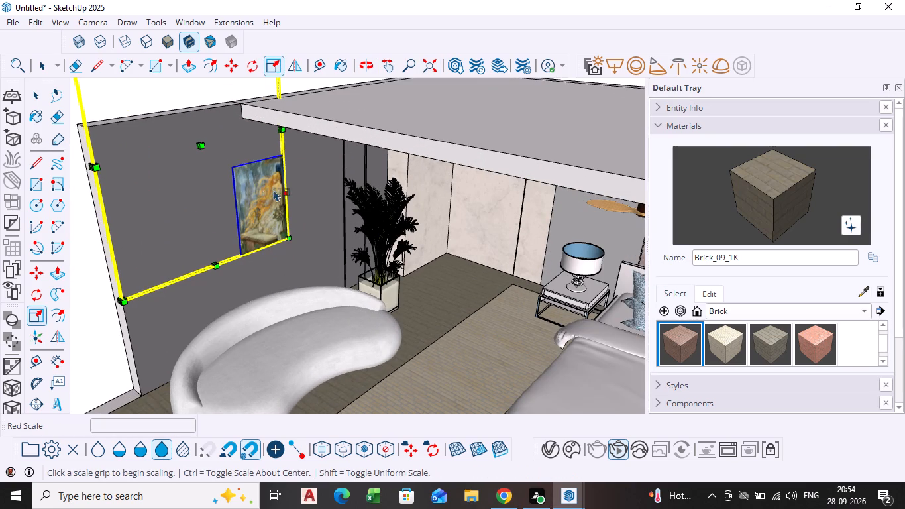
Scale the painting taller downward along the blue axis toward the sofa, and leave the Scale tool.
scroll(276, 210, "up", 6)
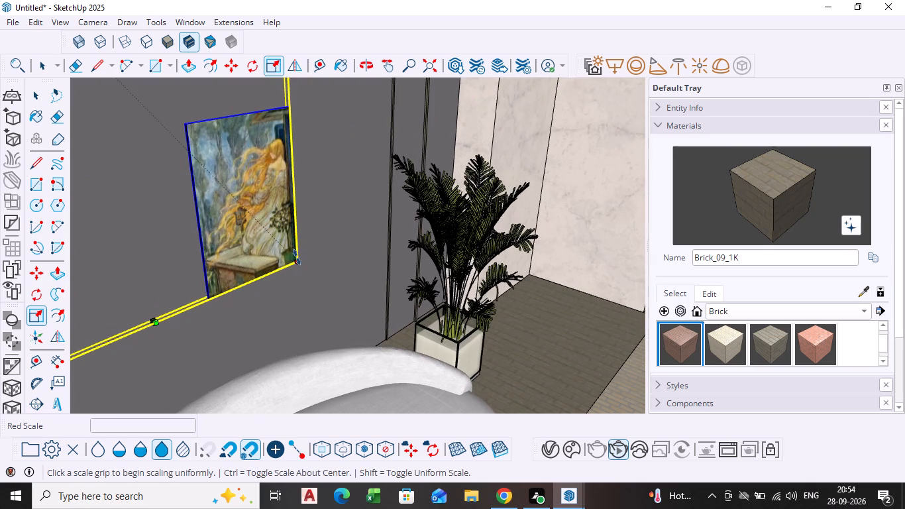
middle_click_drag(200, 298, 207, 196)
scroll(166, 156, "up", 2)
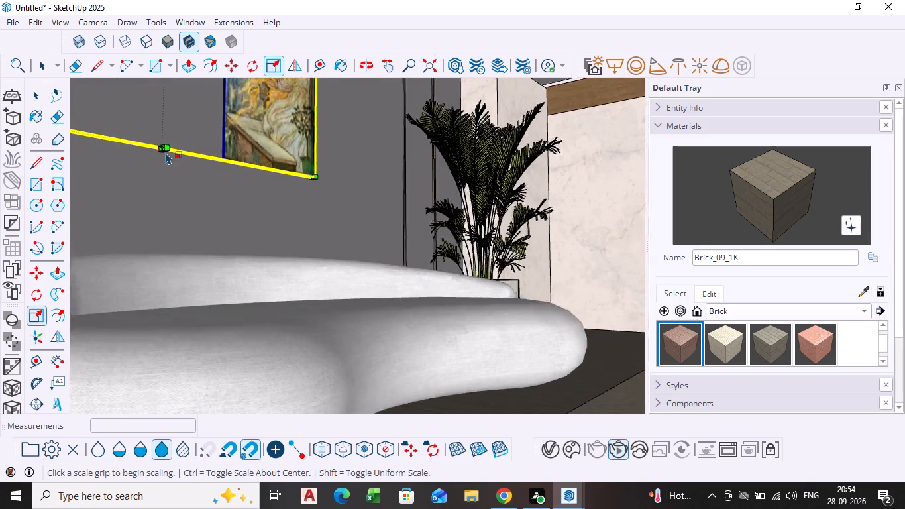
scroll(166, 152, "up", 7)
middle_click_drag(163, 148, 178, 142)
scroll(187, 140, "up", 5)
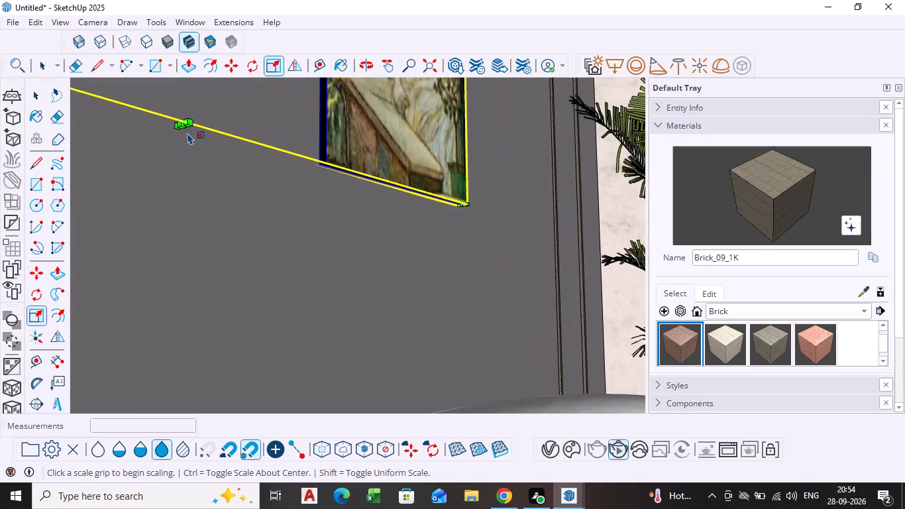
scroll(187, 133, "up", 3)
left_click(180, 125)
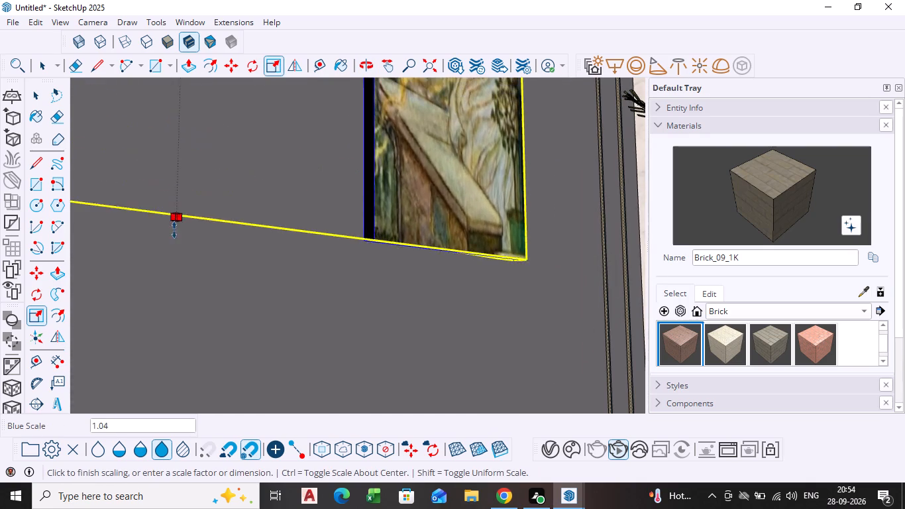
left_click(172, 268)
scroll(316, 246, "down", 3)
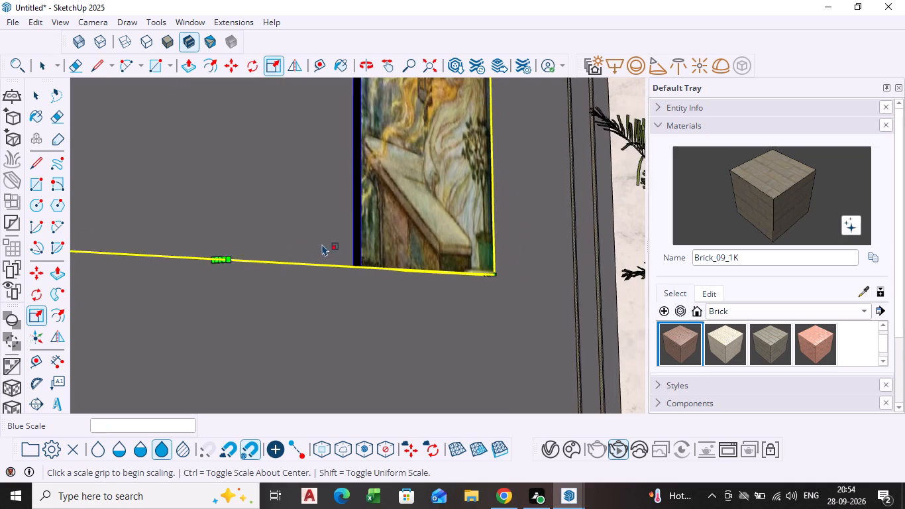
scroll(327, 219, "down", 15)
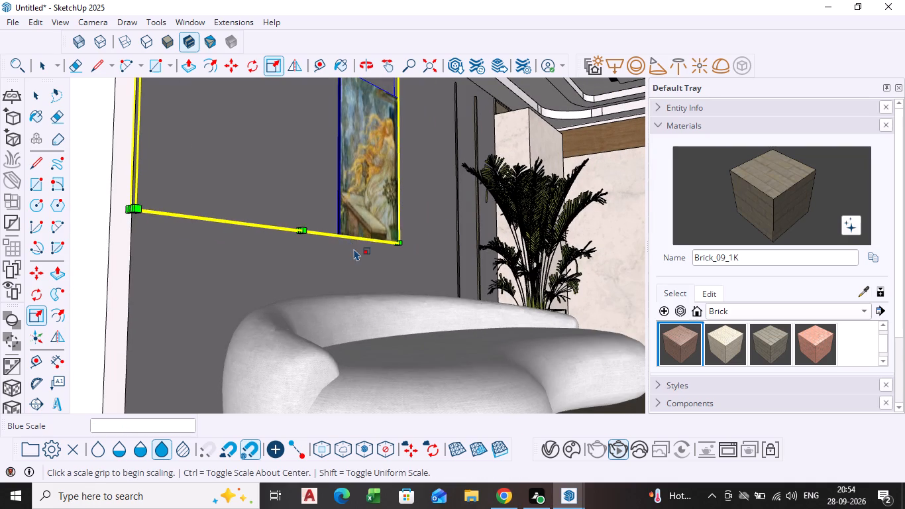
key("space")
left_click(230, 258)
scroll(378, 210, "down", 4)
middle_click_drag(373, 208, 370, 215)
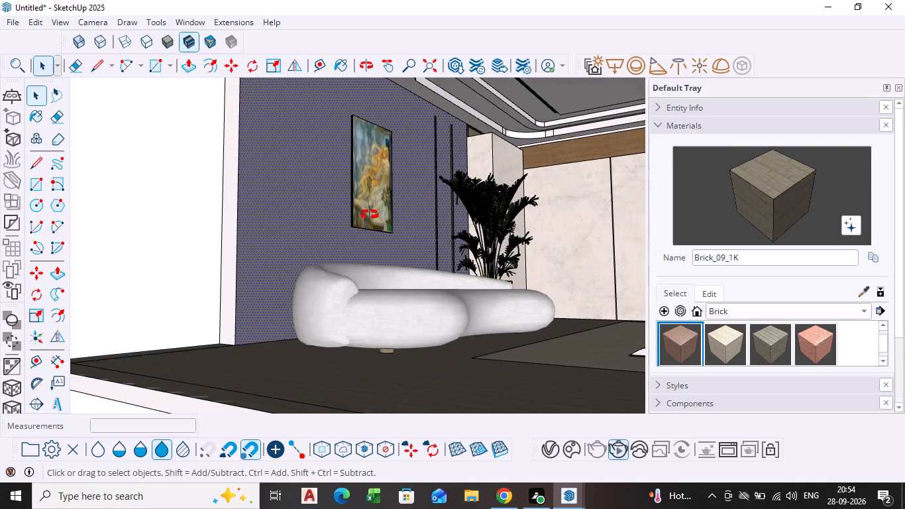
middle_click_drag(370, 215, 348, 256)
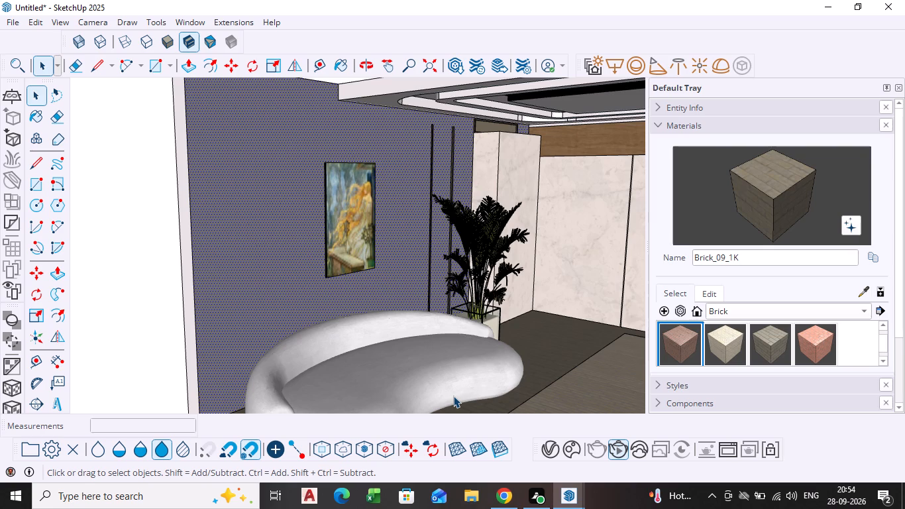
Open the painting on the grey wall for editing and select the picture object inside it.
scroll(408, 227, "up", 3)
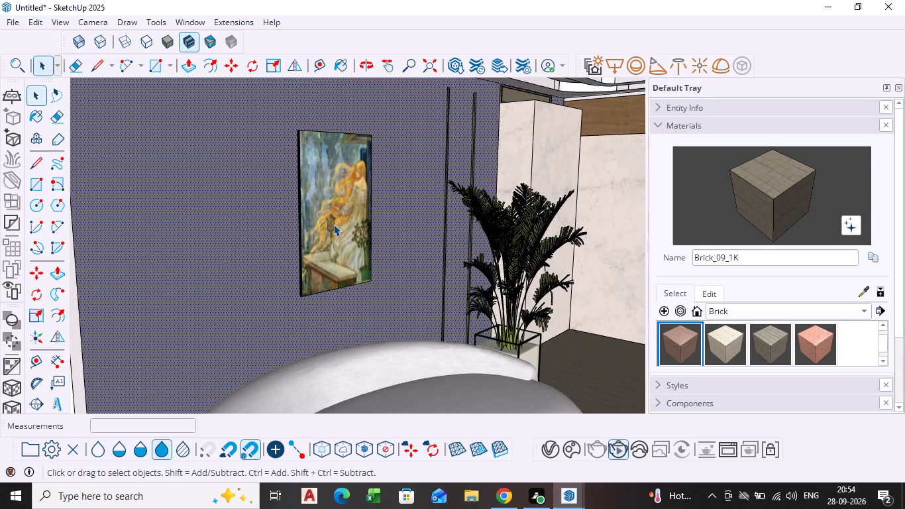
left_click(333, 224)
middle_click_drag(330, 227, 382, 260)
double_click(393, 247)
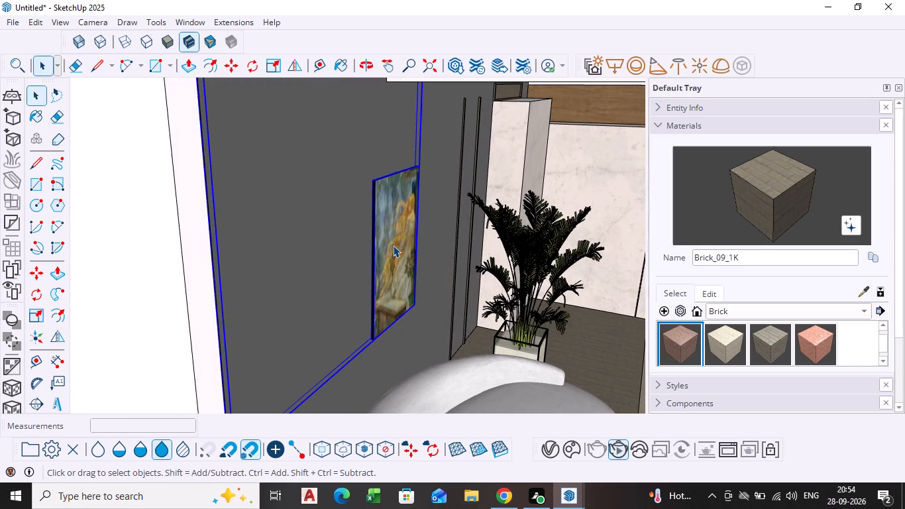
left_click(395, 243)
scroll(385, 241, "down", 1)
middle_click_drag(385, 241, 397, 249)
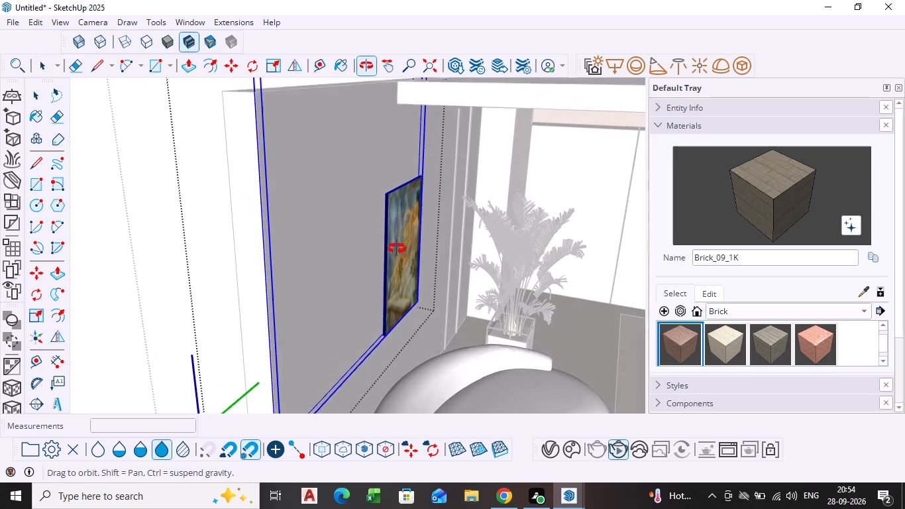
middle_click_drag(397, 249, 398, 250)
left_click(270, 183)
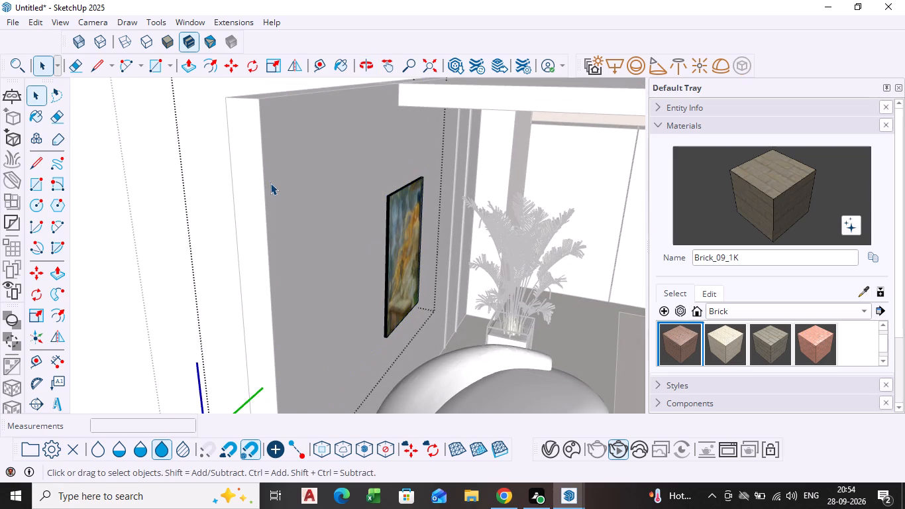
left_click(407, 244)
scroll(418, 278, "up", 4)
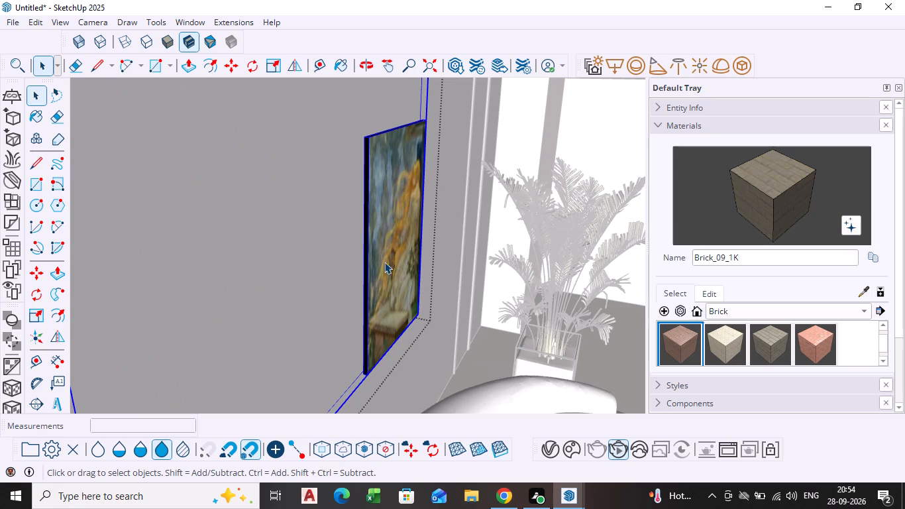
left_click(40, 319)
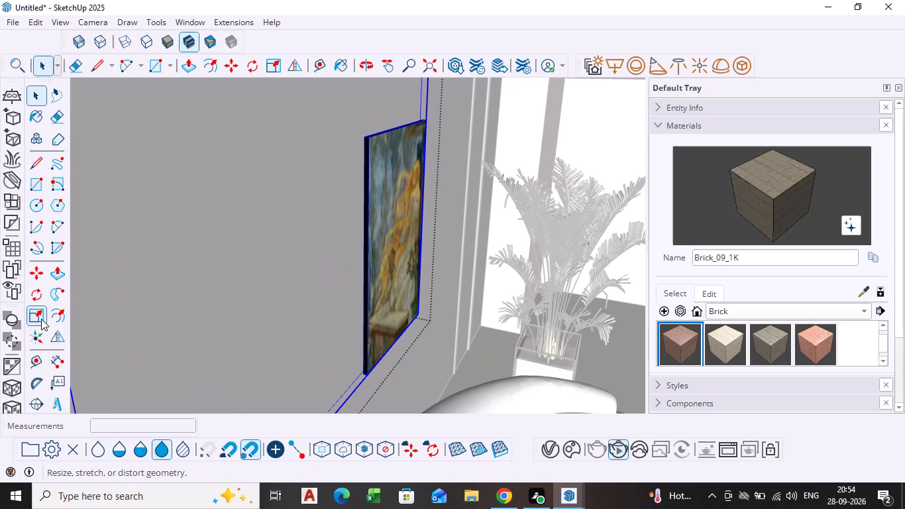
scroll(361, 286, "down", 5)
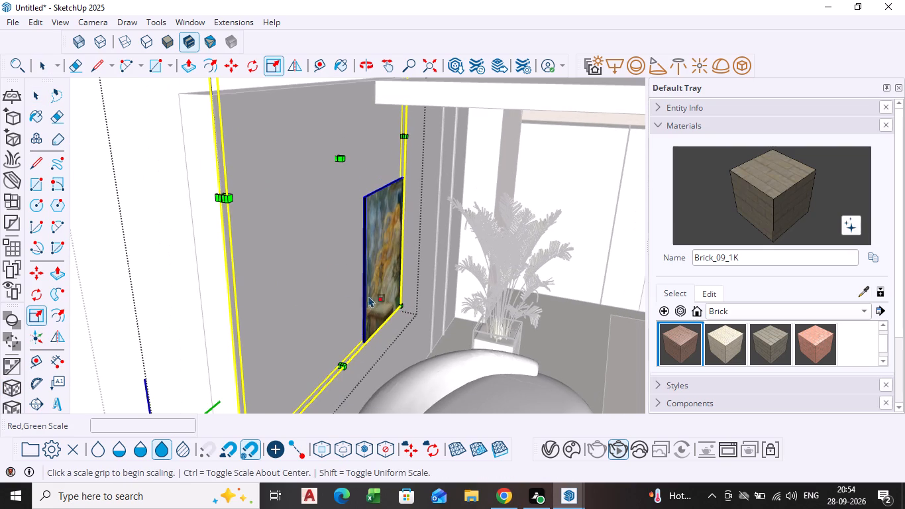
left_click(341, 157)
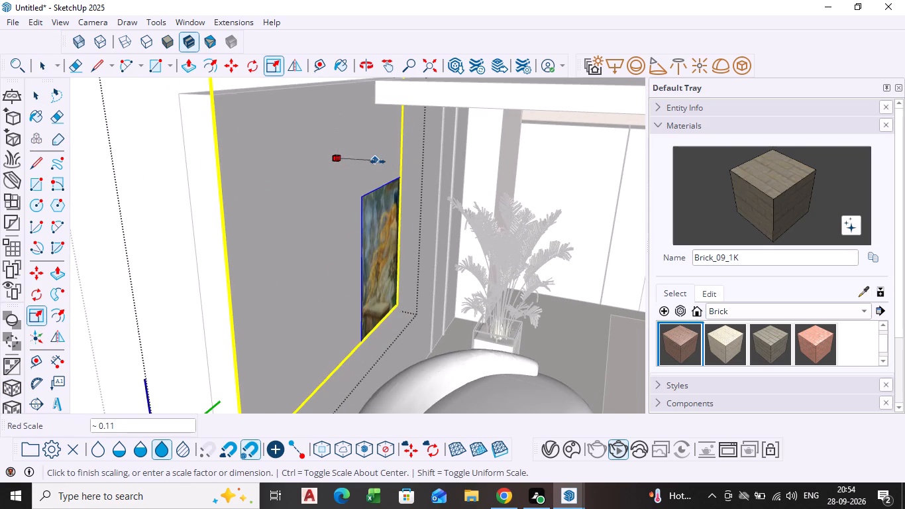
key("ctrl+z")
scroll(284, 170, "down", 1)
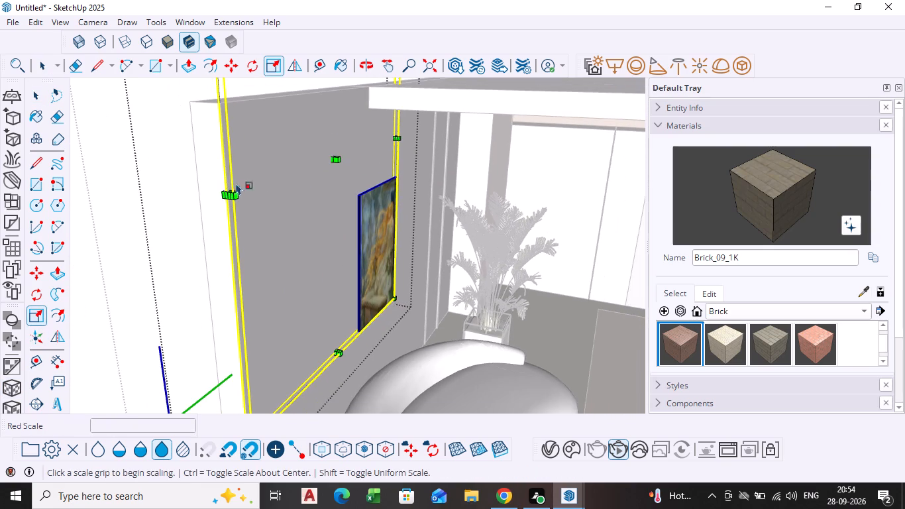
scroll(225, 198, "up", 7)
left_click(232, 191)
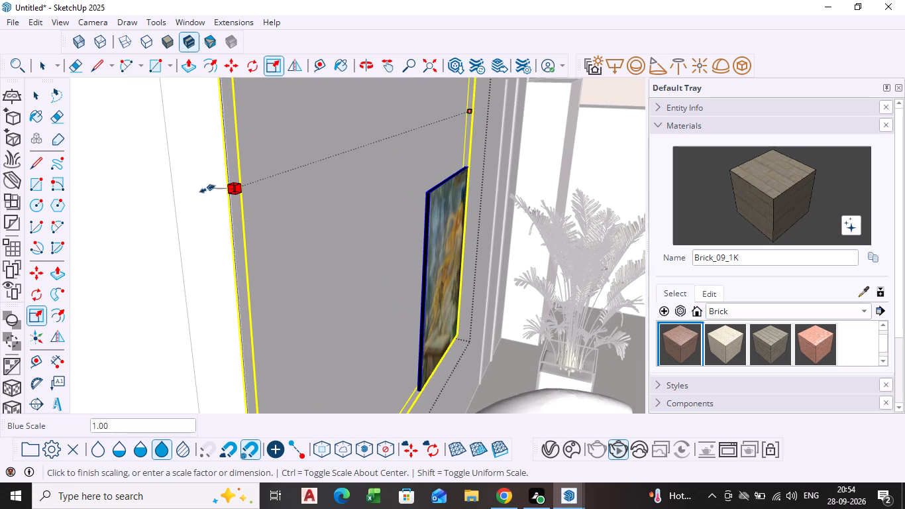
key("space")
Scale the picture object inside the opened painting taller from its top centre, by a green scale of about 1.27.
scroll(332, 211, "down", 3)
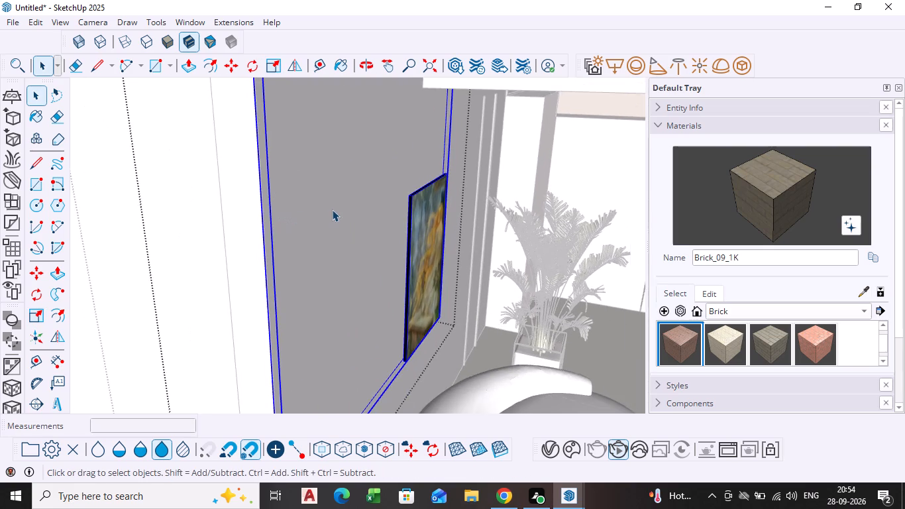
middle_click_drag(332, 209, 296, 401)
scroll(348, 282, "down", 9)
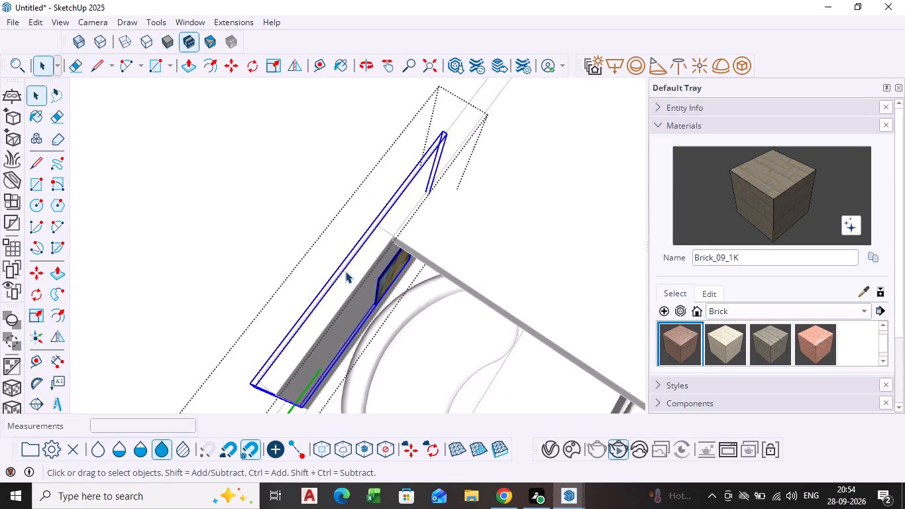
scroll(347, 261, "up", 8)
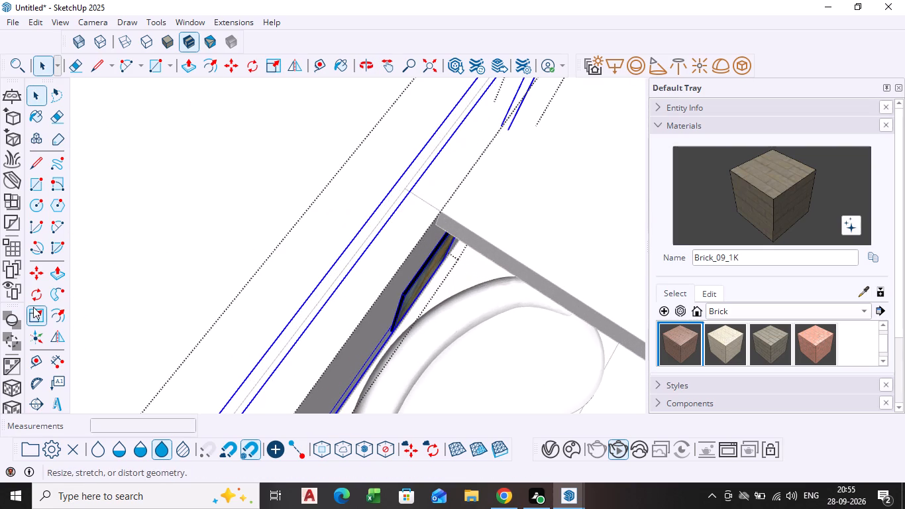
left_click(33, 307)
scroll(376, 215, "up", 4)
left_click(367, 246)
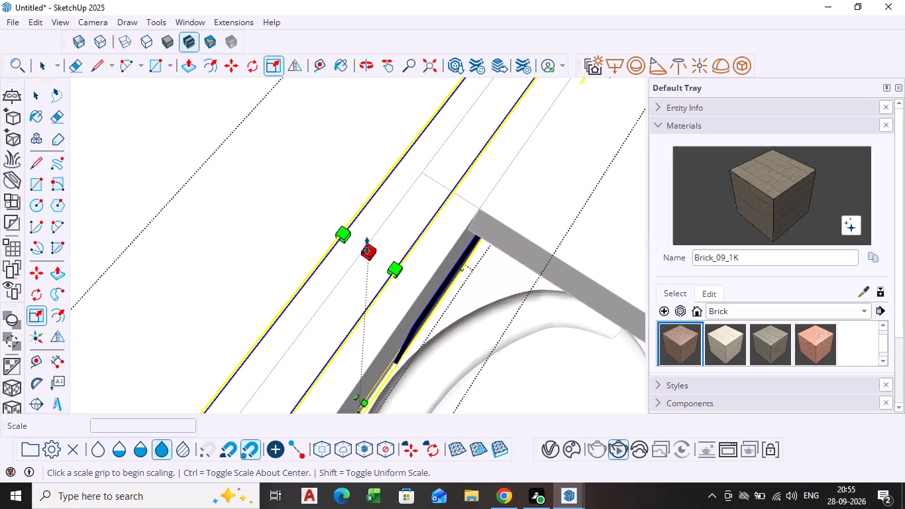
key("ctrl+z")
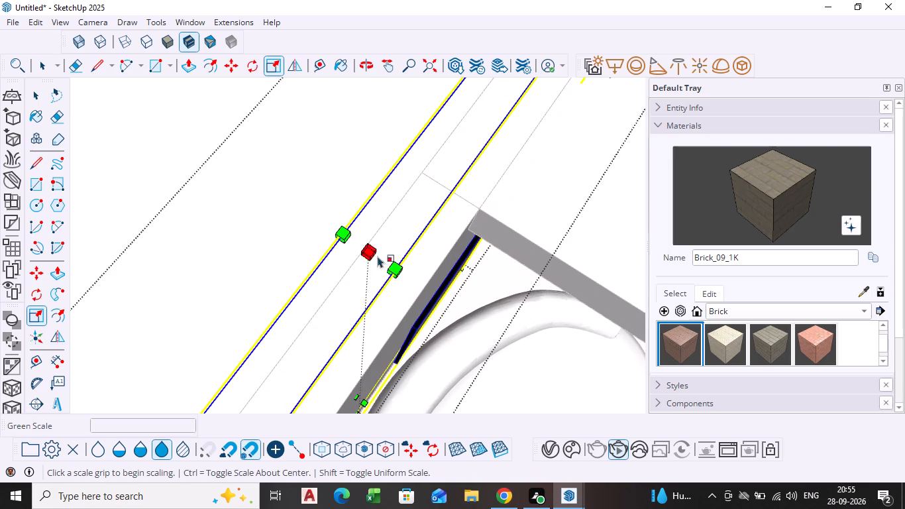
left_click_drag(368, 249, 332, 170)
scroll(354, 247, "down", 8)
left_click(364, 264)
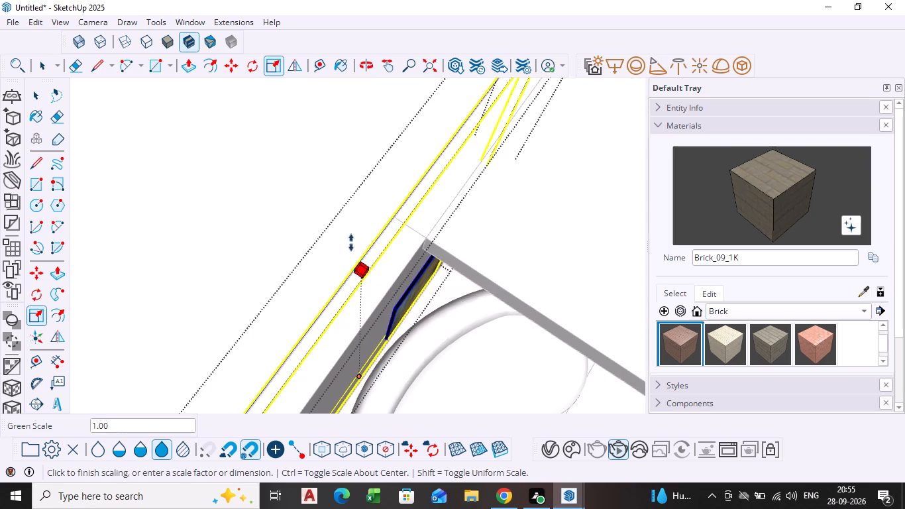
left_click(302, 129)
Examine the rescaled painting on the wall from several angles, including its edge beside the potted palm.
scroll(365, 249, "down", 4)
scroll(410, 412, "down", 1)
middle_click_drag(408, 410, 356, 263)
scroll(386, 327, "up", 3)
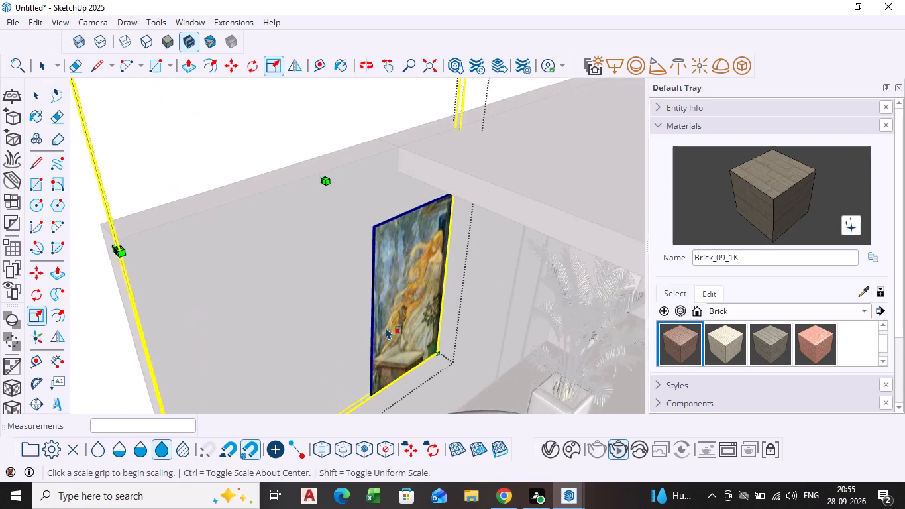
left_click(385, 325)
middle_click_drag(382, 327, 445, 350)
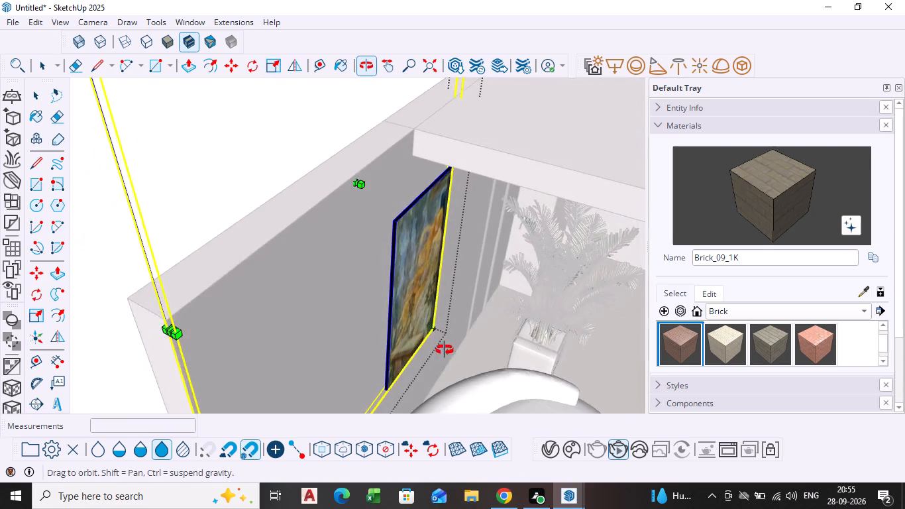
middle_click_drag(445, 350, 448, 318)
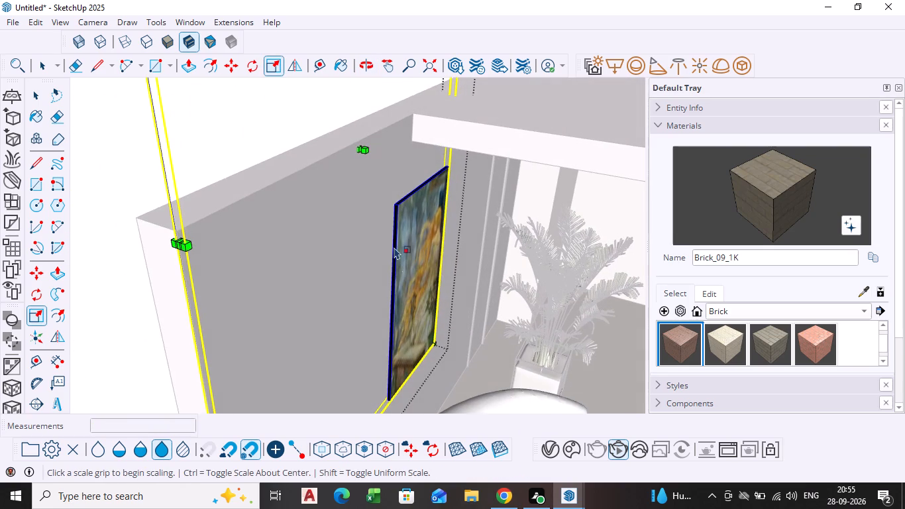
scroll(449, 278, "down", 1)
middle_click_drag(449, 278, 345, 239)
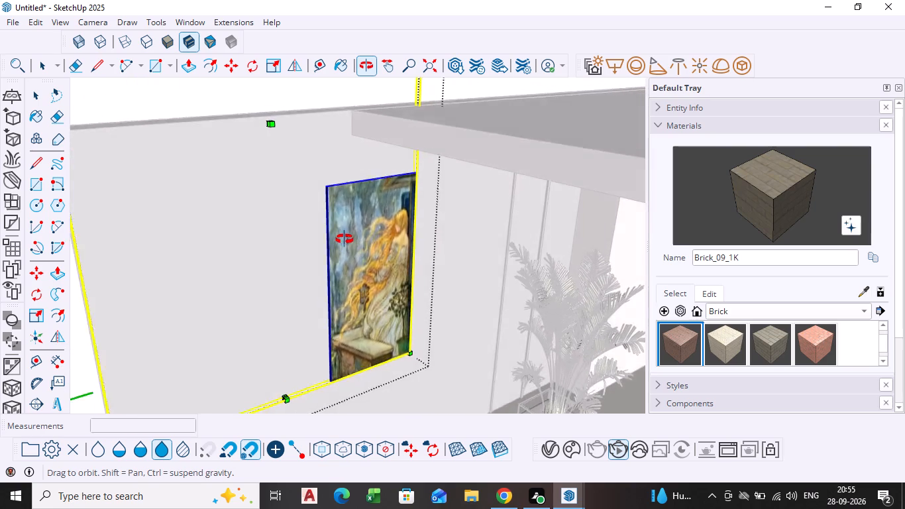
middle_click_drag(345, 239, 332, 230)
middle_click_drag(434, 264, 329, 264)
scroll(325, 276, "down", 1)
middle_click_drag(325, 276, 378, 291)
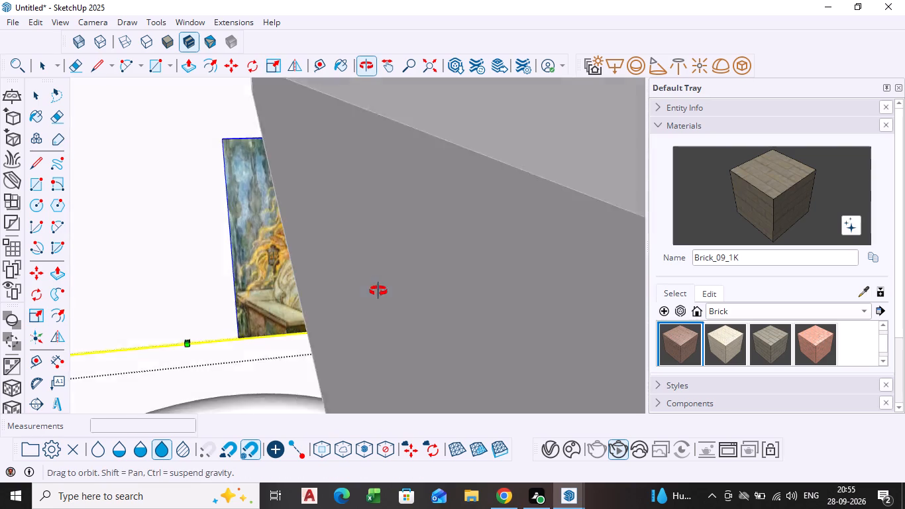
middle_click_drag(378, 291, 405, 247)
scroll(291, 353, "up", 3)
middle_click_drag(301, 323, 279, 323)
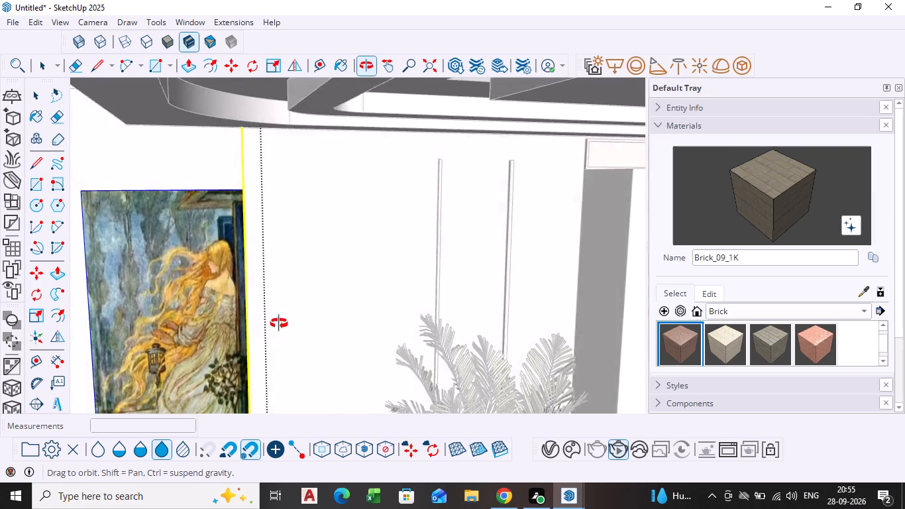
middle_click_drag(279, 323, 215, 345)
middle_click(294, 313)
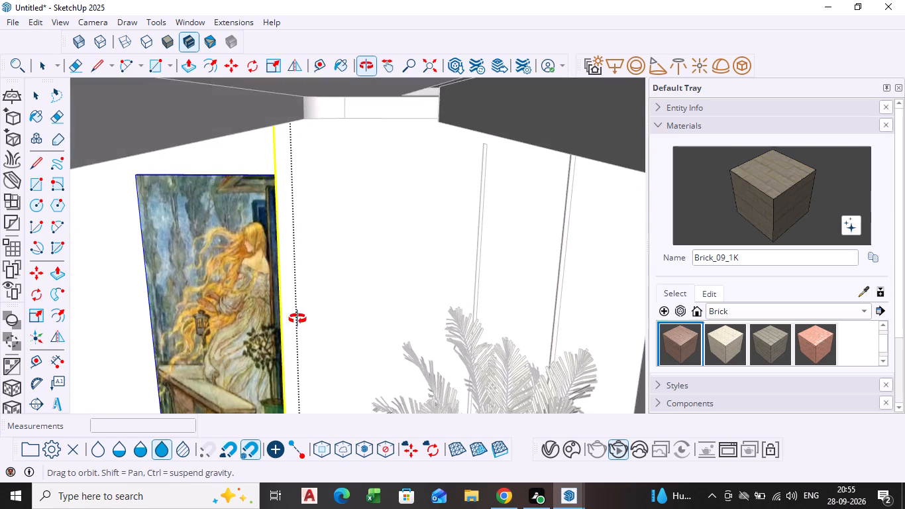
scroll(291, 308, "up", 4)
middle_click_drag(293, 292, 246, 310)
scroll(272, 279, "up", 2)
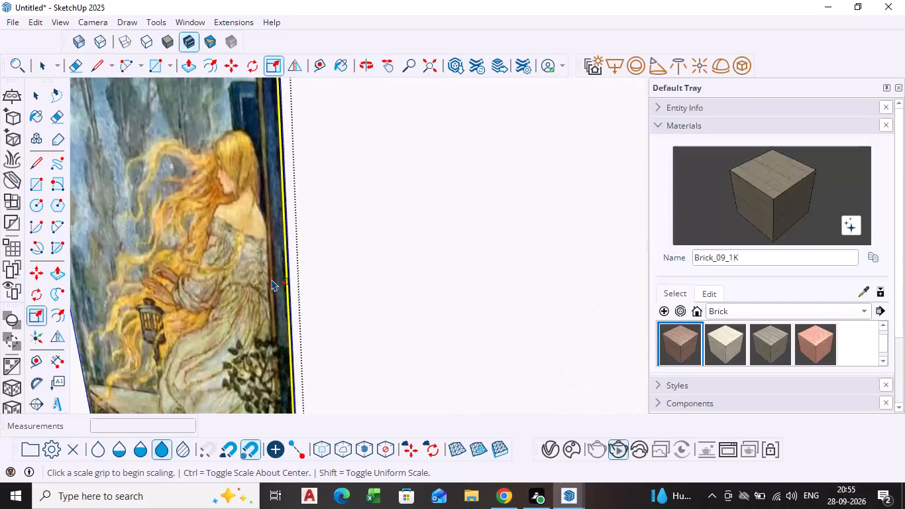
scroll(272, 279, "up", 2)
scroll(293, 280, "down", 7)
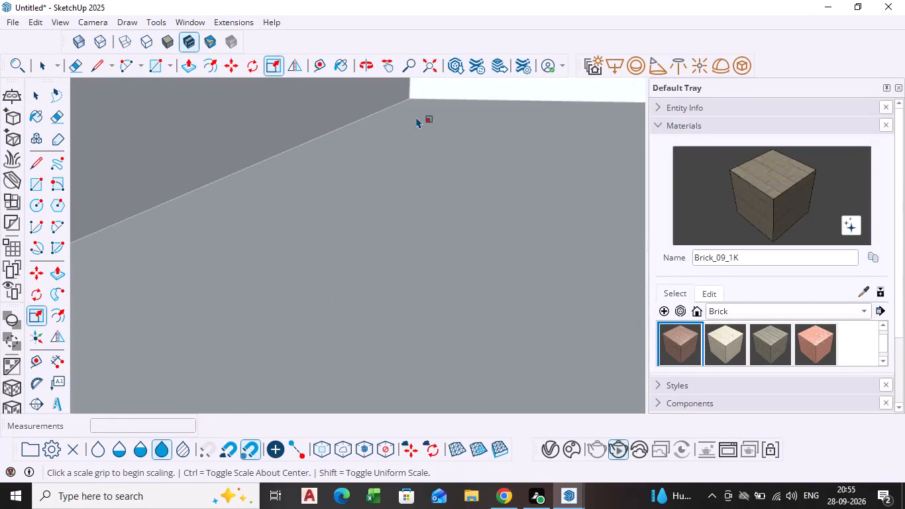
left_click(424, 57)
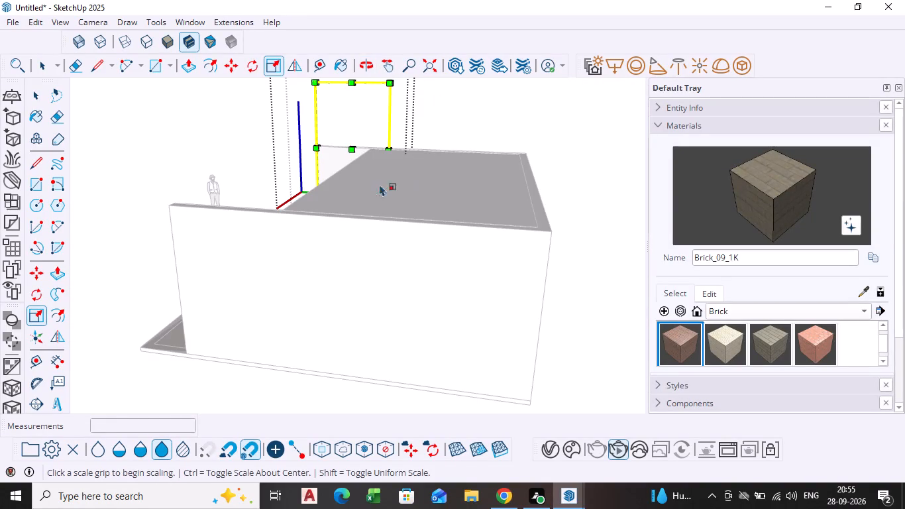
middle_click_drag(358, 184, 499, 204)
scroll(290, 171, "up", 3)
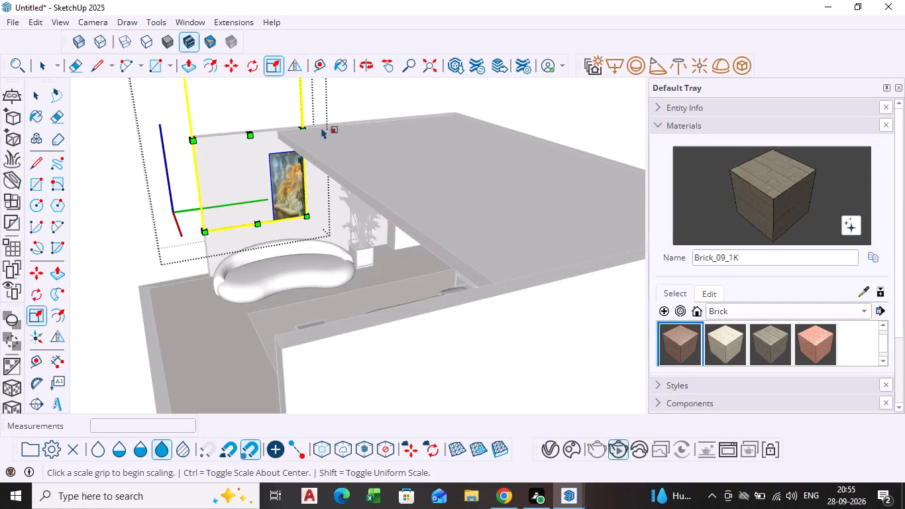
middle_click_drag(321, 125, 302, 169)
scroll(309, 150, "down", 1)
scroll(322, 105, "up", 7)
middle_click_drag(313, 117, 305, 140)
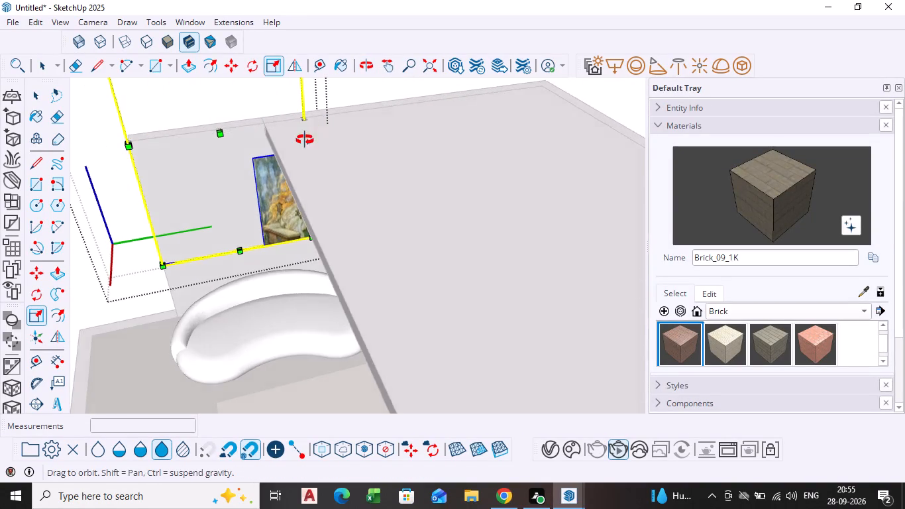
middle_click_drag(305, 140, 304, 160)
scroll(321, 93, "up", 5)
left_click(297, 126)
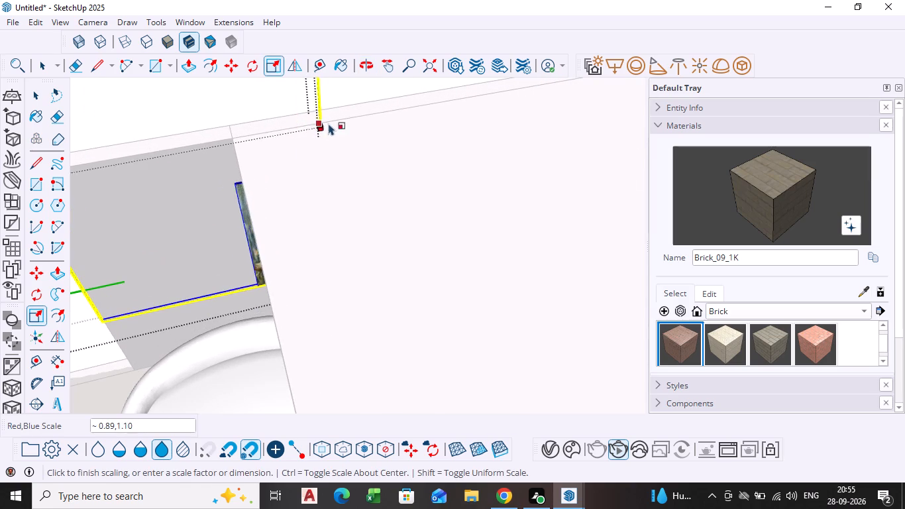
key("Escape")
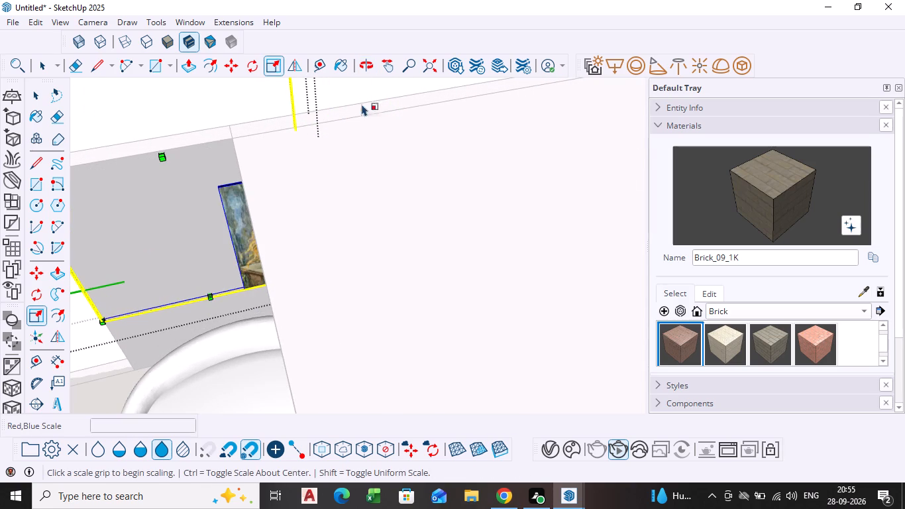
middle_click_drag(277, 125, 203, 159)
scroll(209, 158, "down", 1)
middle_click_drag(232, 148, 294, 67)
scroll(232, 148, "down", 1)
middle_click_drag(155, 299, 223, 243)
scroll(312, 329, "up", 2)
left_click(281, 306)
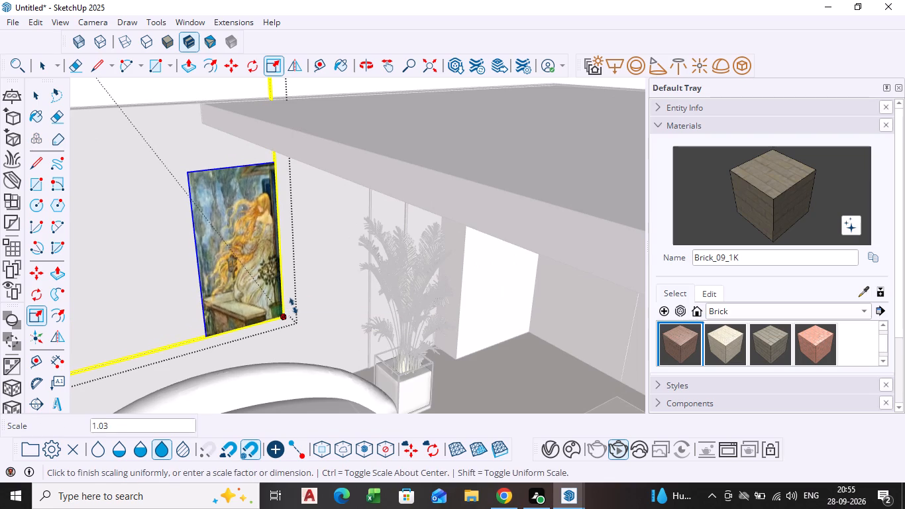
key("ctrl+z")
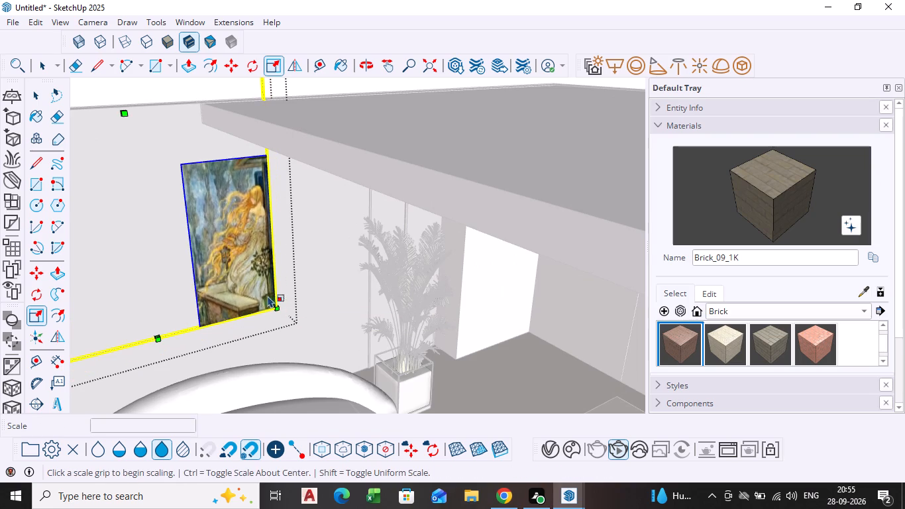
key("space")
Leave the Scale tool and close the opened painting, returning to the full bedroom model with nothing selected.
left_click(203, 282)
middle_click_drag(206, 281, 269, 298)
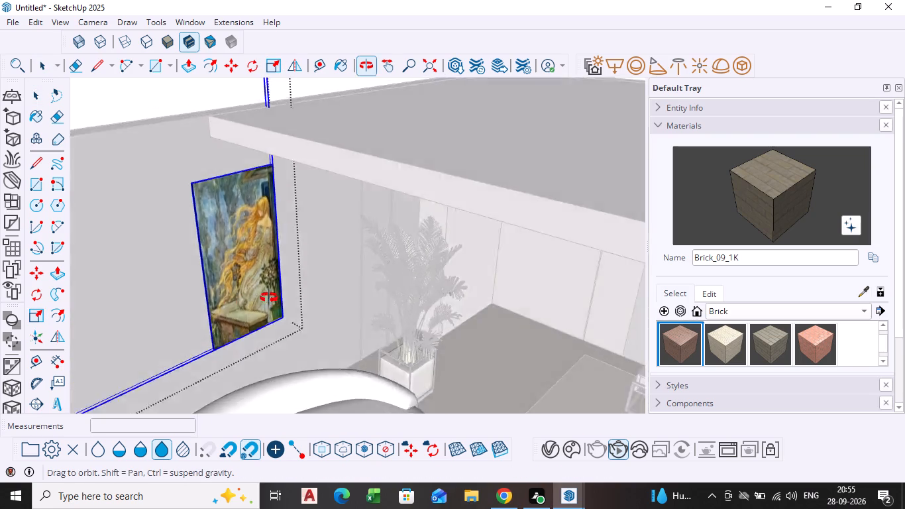
middle_click_drag(269, 298, 368, 309)
key("space")
left_click(163, 156)
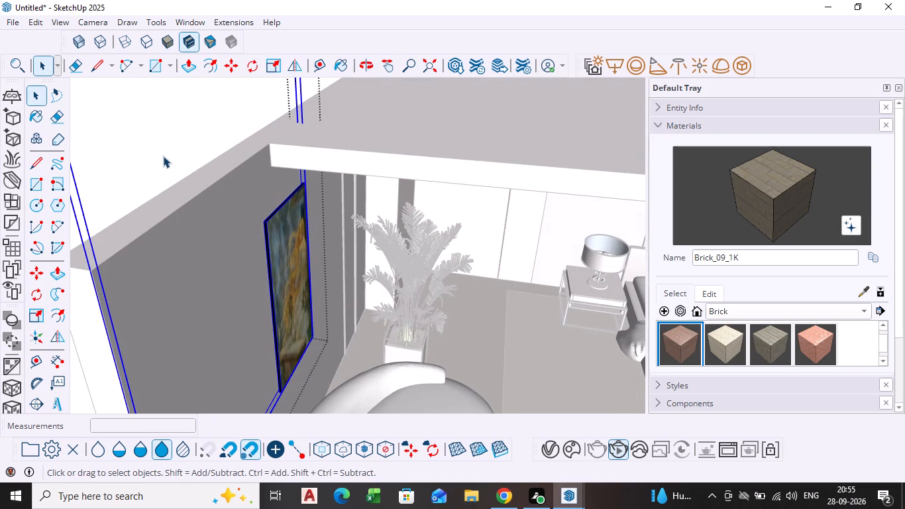
scroll(308, 296, "down", 7)
middle_click_drag(336, 306, 254, 243)
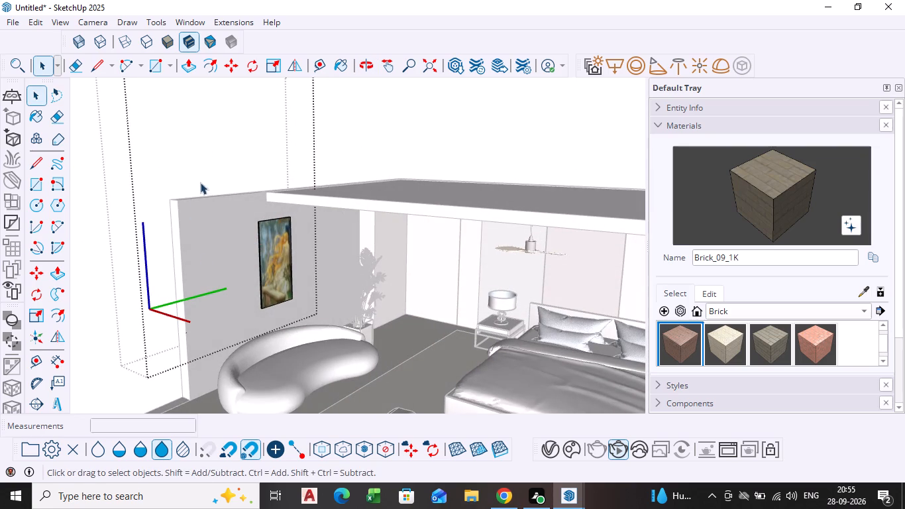
left_click(207, 148)
key("space")
key("space")
left_click(142, 154)
left_click(97, 194)
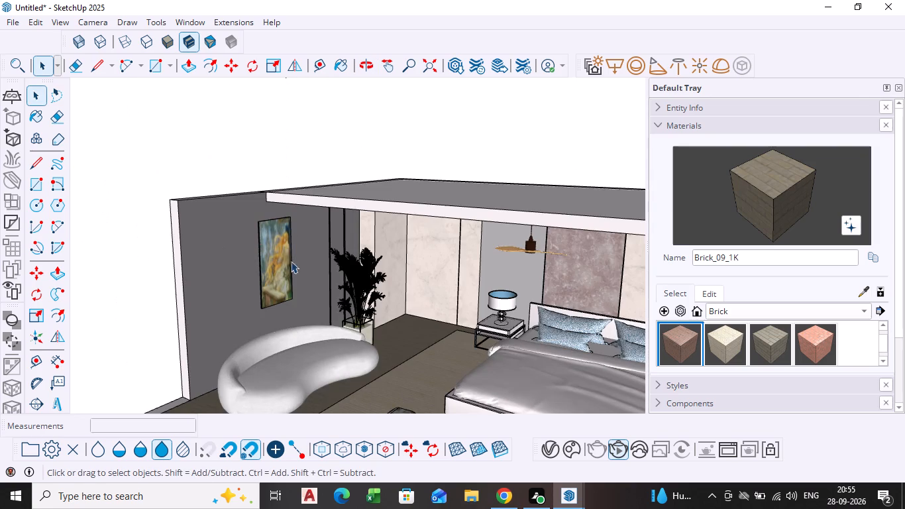
Examine the whole bedroom from the open front, with the painting, sofa, bed and ceiling in view.
scroll(303, 285, "down", 2)
middle_click_drag(420, 394, 325, 329, "shift")
scroll(314, 355, "down", 1)
middle_click_drag(314, 355, 317, 360)
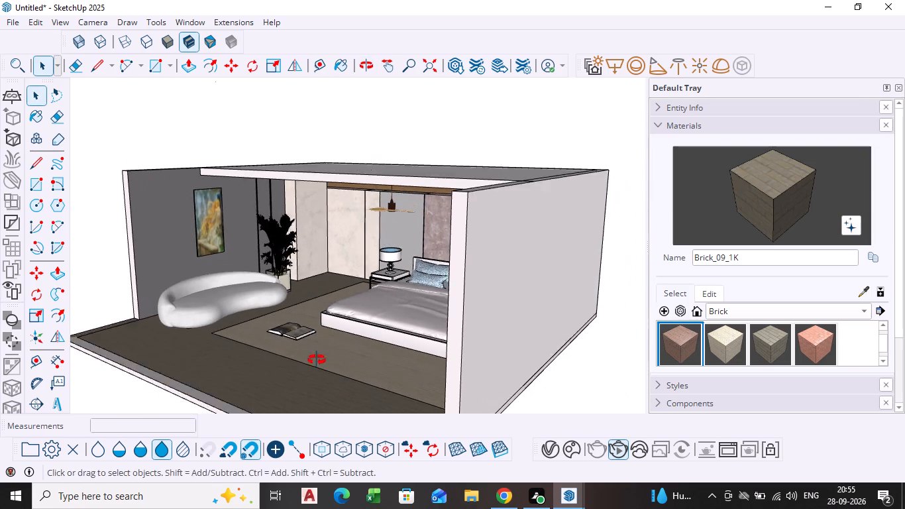
middle_click_drag(317, 360, 419, 371)
middle_click_drag(403, 369, 405, 368)
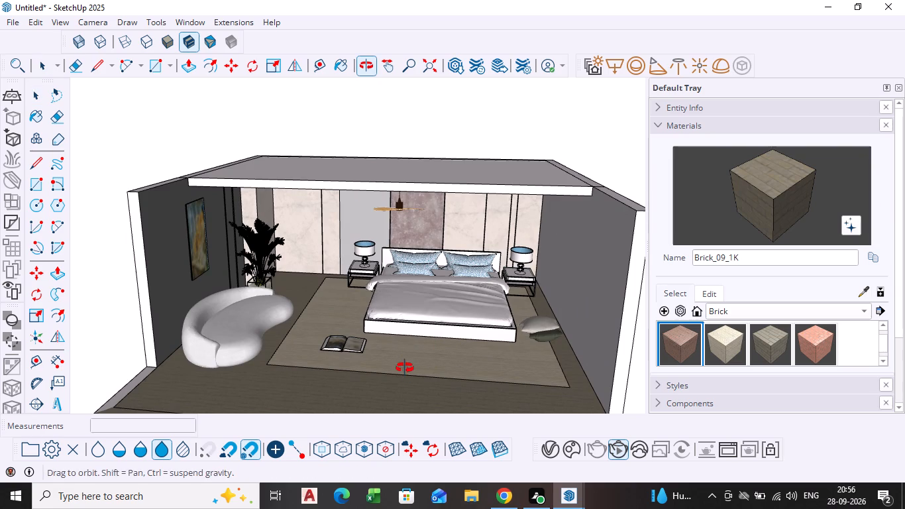
middle_click_drag(405, 368, 404, 354)
scroll(402, 350, "up", 2)
middle_click_drag(402, 350, 399, 327)
scroll(398, 327, "up", 2)
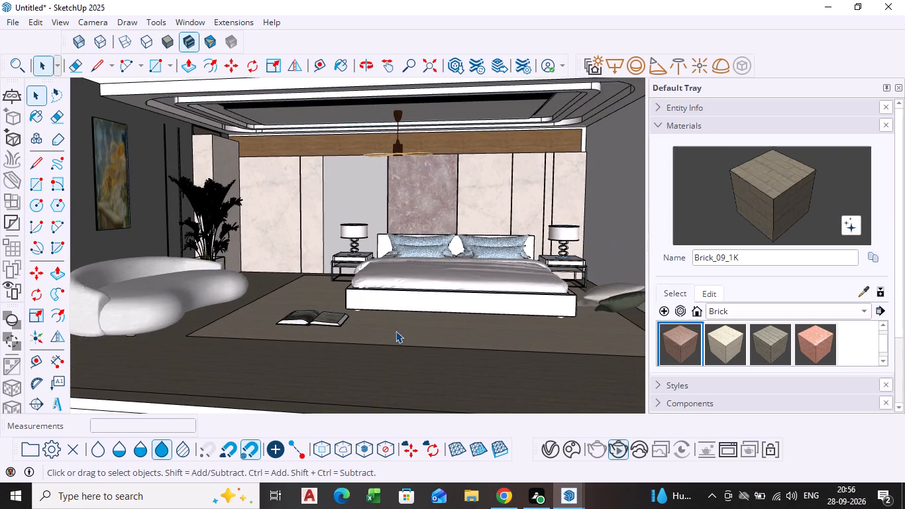
middle_click_drag(396, 331, 396, 323)
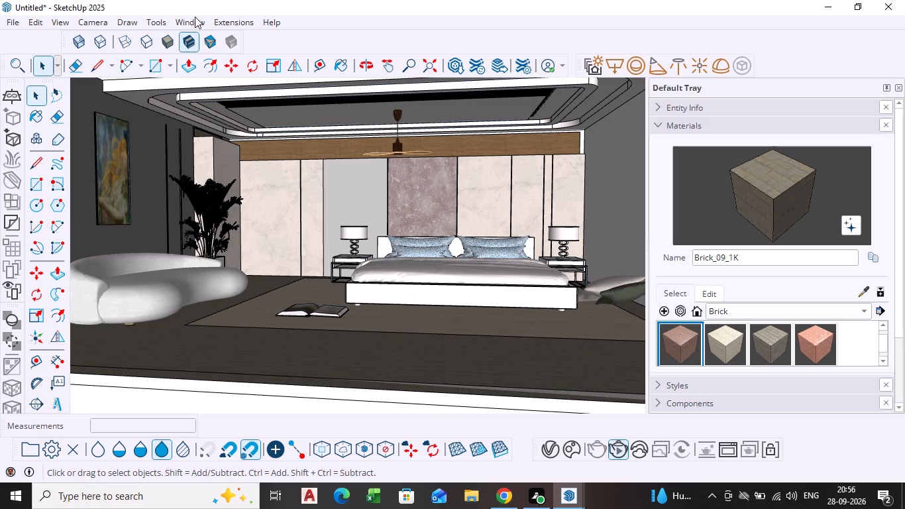
Search the 3D Warehouse for "hanging light" in place of the wall art search.
left_click(156, 22)
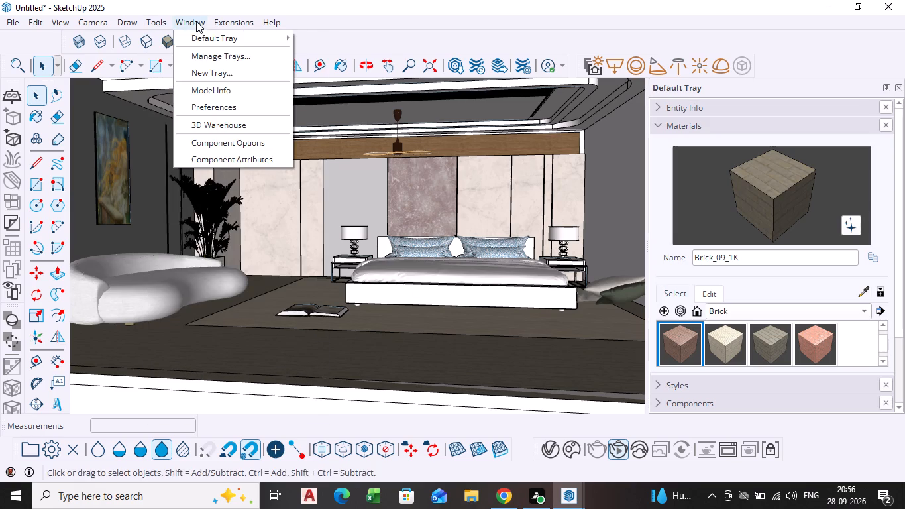
left_click(225, 118)
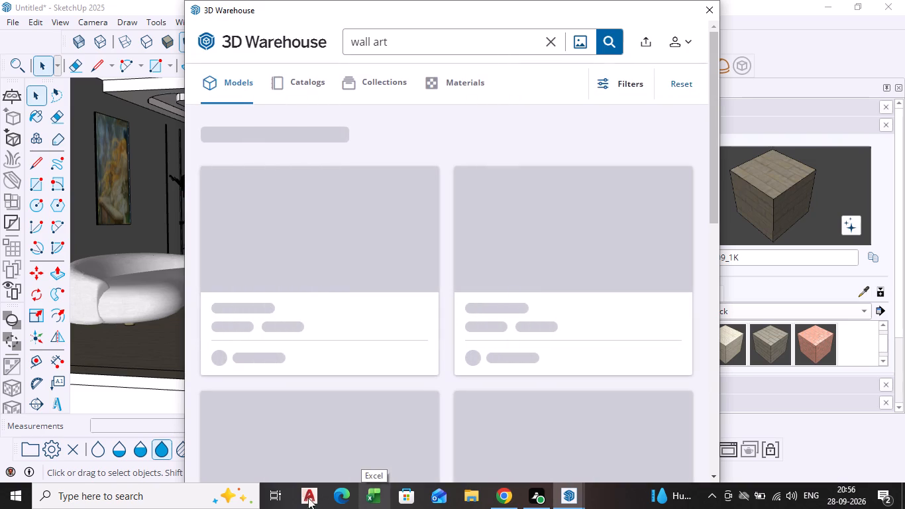
left_click(551, 40)
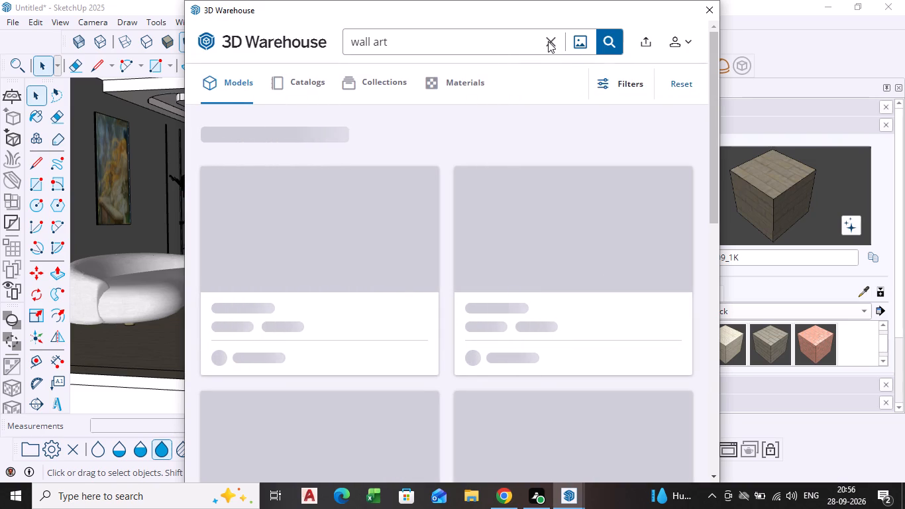
left_click(487, 40)
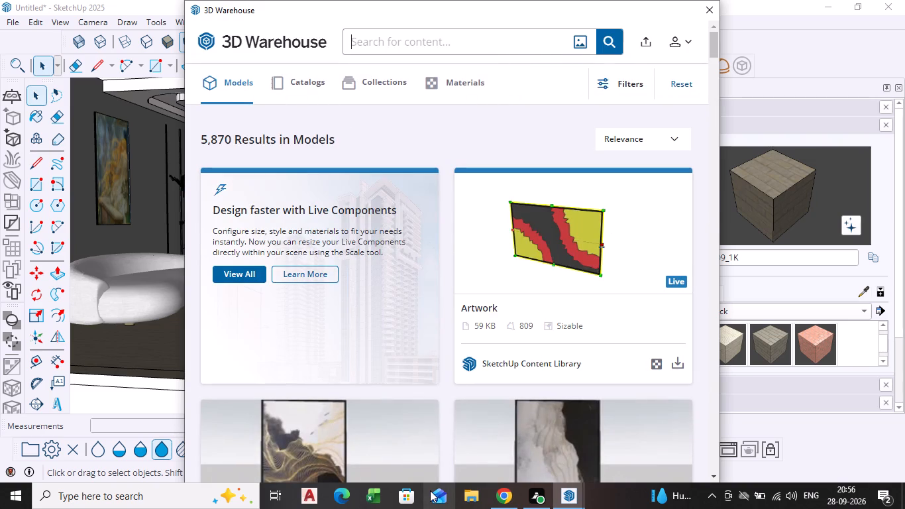
type("hanging")
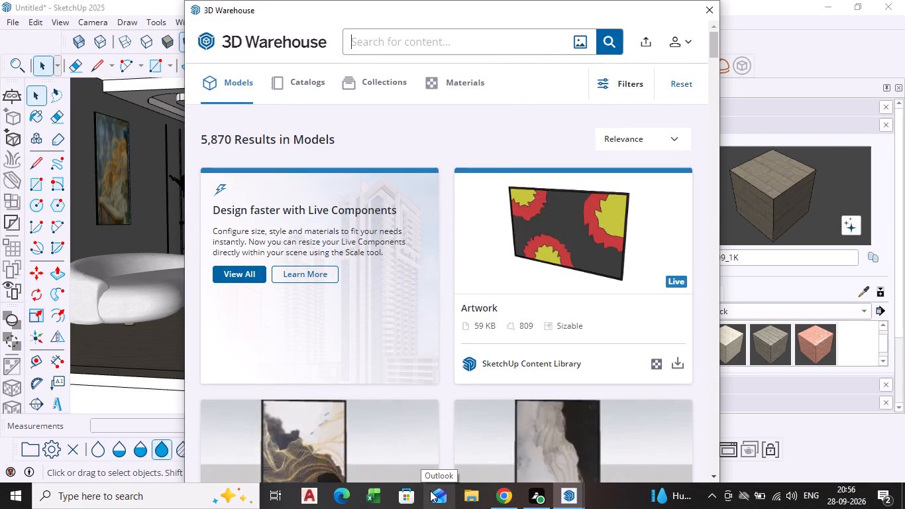
key("space")
type("light")
key("Return")
key("apostrophe")
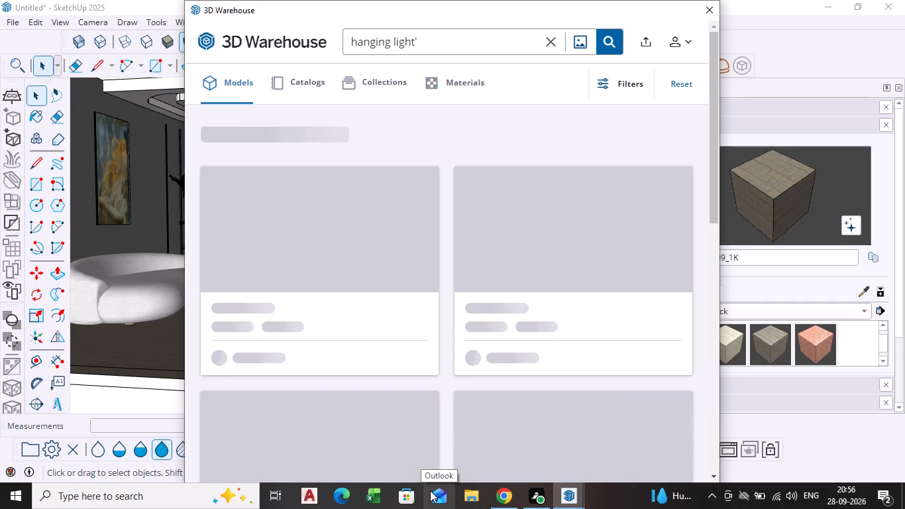
key("BackSpace")
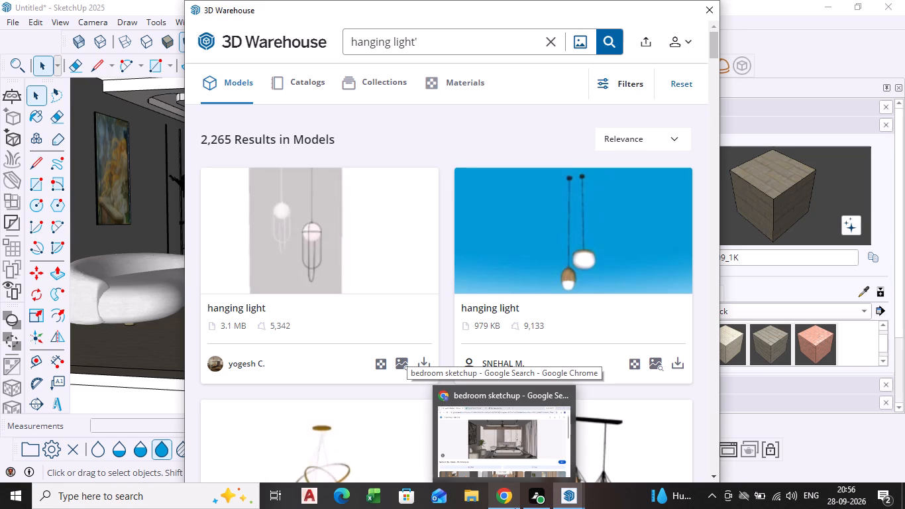
Browse the first hanging light models for a suitable bedroom fixture and return to the start of the results.
scroll(437, 375, "down", 3)
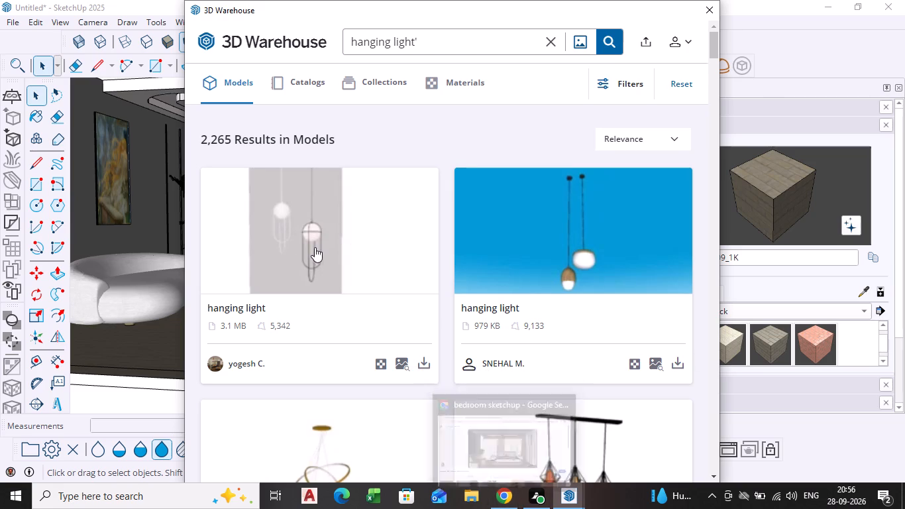
scroll(332, 304, "down", 4)
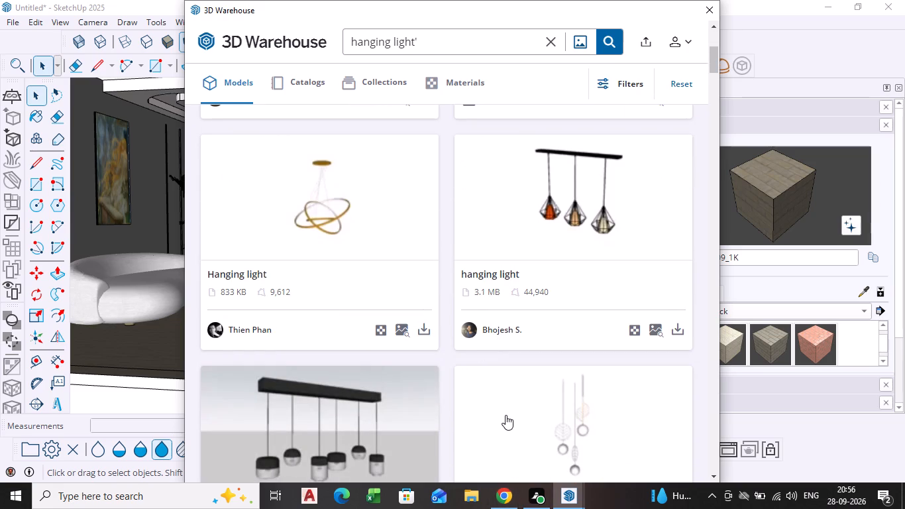
scroll(392, 353, "up", 1)
scroll(496, 339, "down", 4)
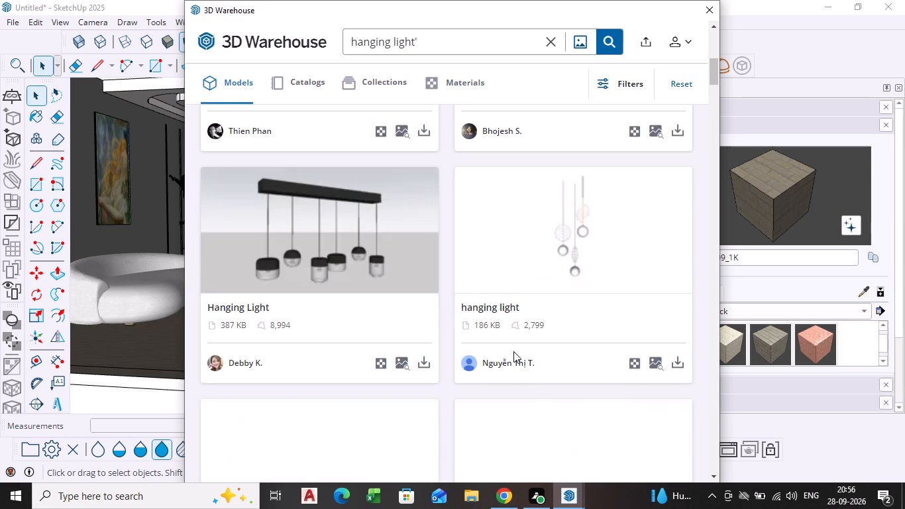
scroll(513, 351, "down", 10)
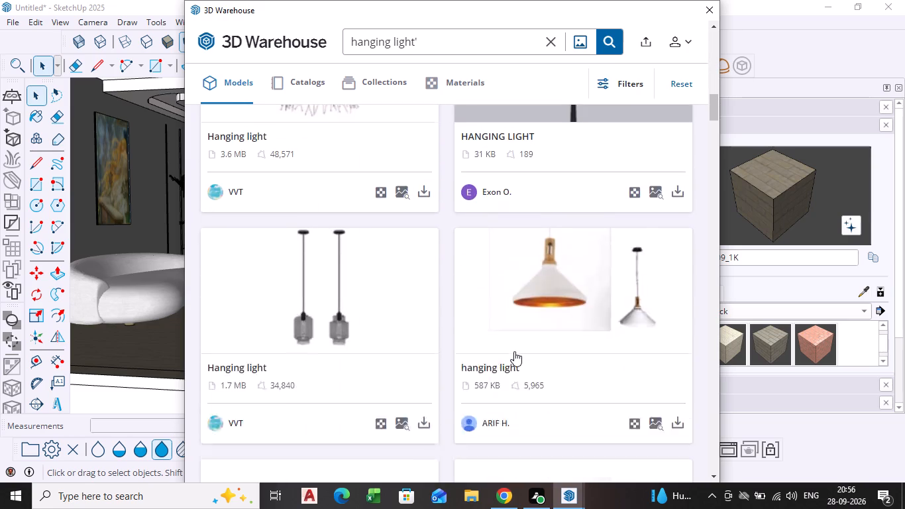
scroll(514, 351, "down", 10)
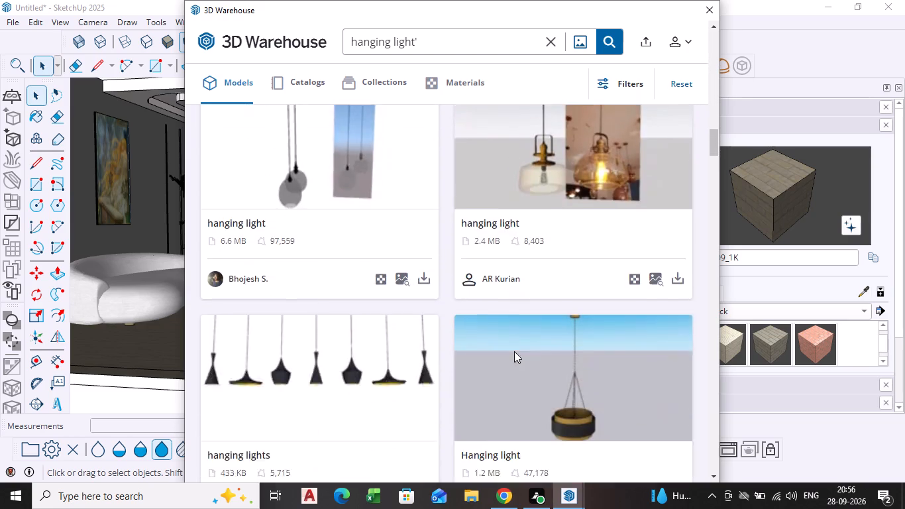
scroll(514, 351, "up", 3)
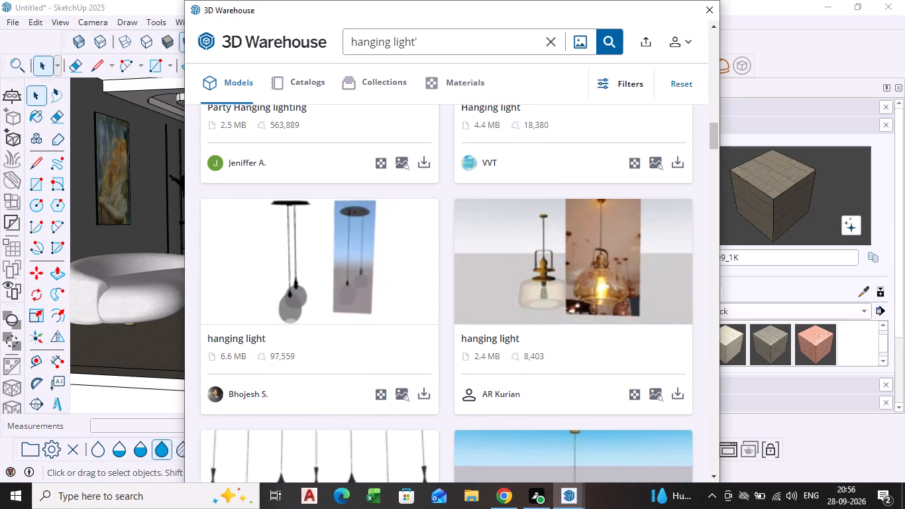
scroll(525, 352, "down", 9)
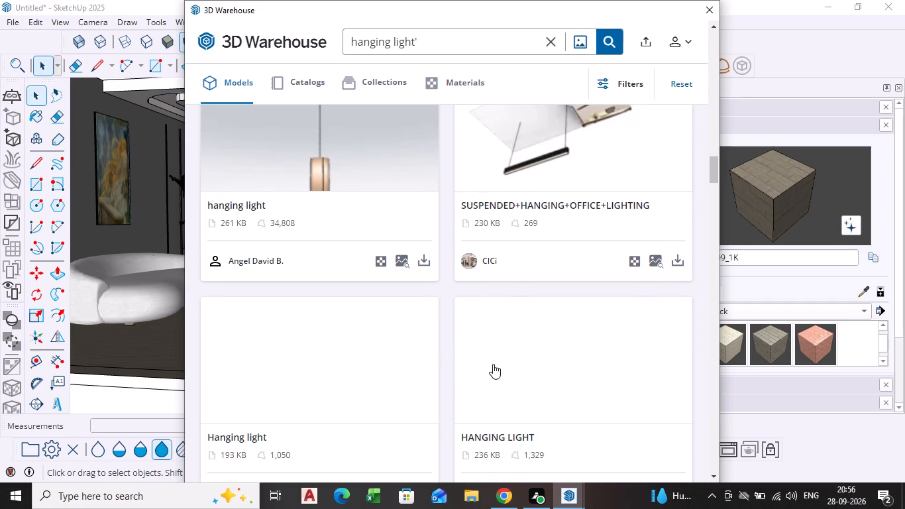
scroll(486, 367, "up", 17)
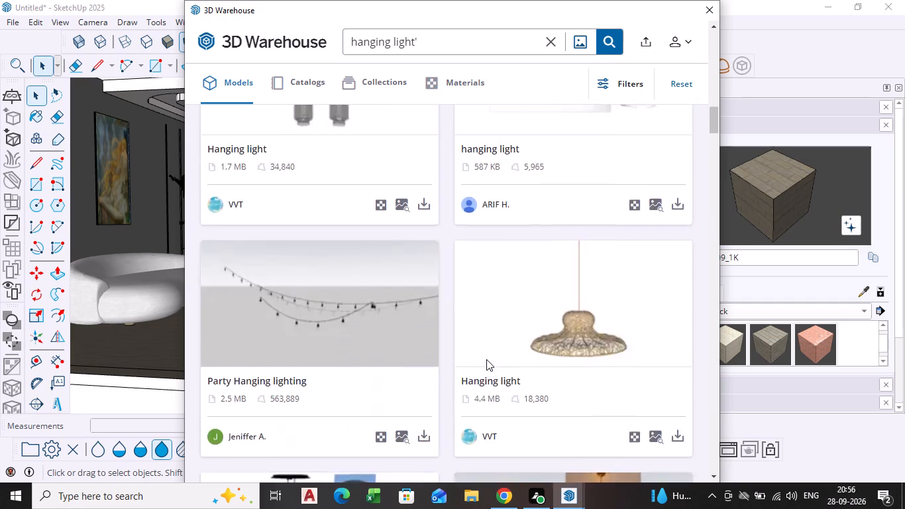
scroll(486, 359, "up", 10)
scroll(407, 377, "up", 8)
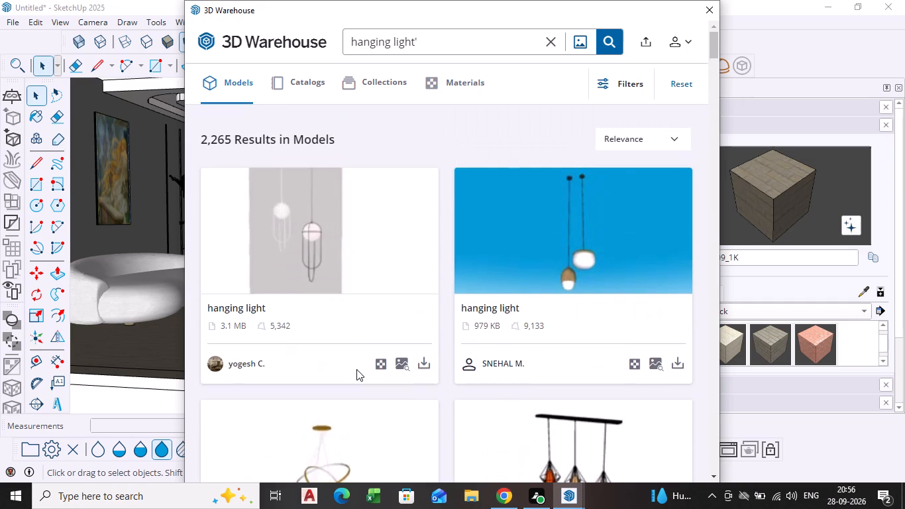
scroll(357, 367, "up", 3)
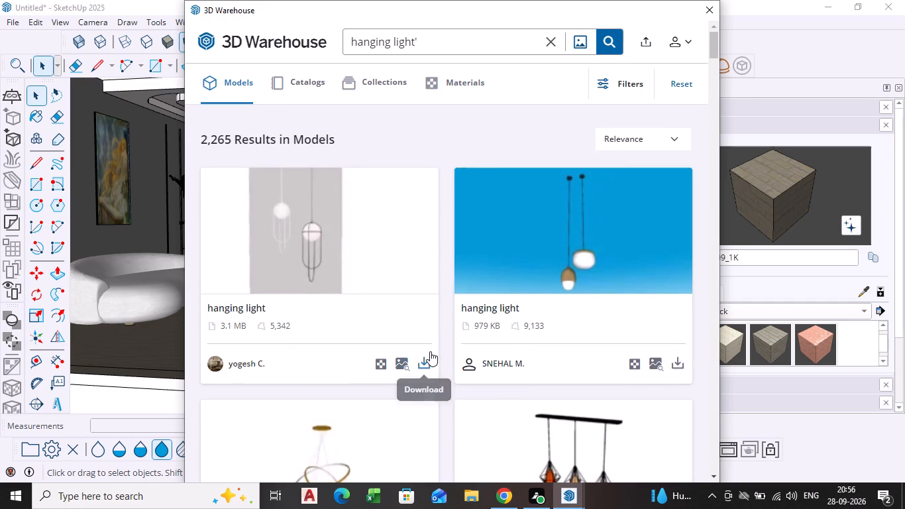
Browse further through the "hanging light" models for a pendant that suits the bedroom.
scroll(430, 351, "down", 3)
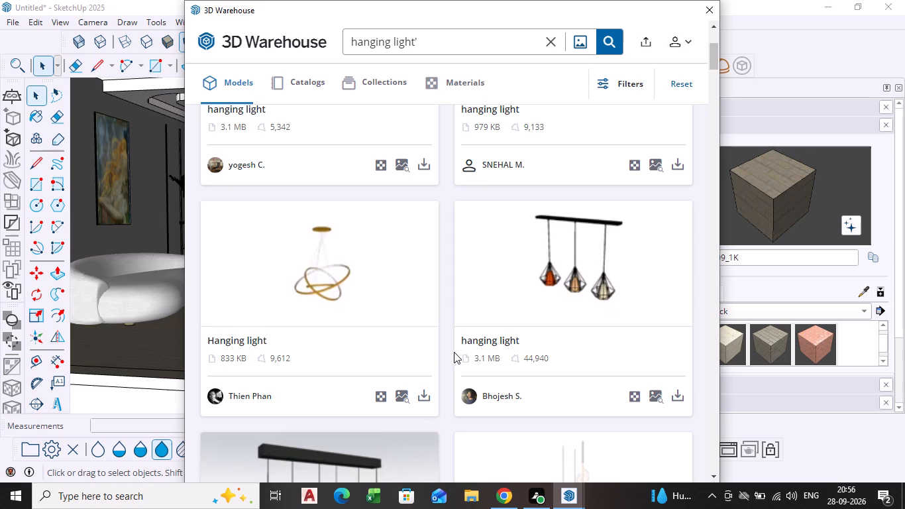
scroll(443, 351, "down", 13)
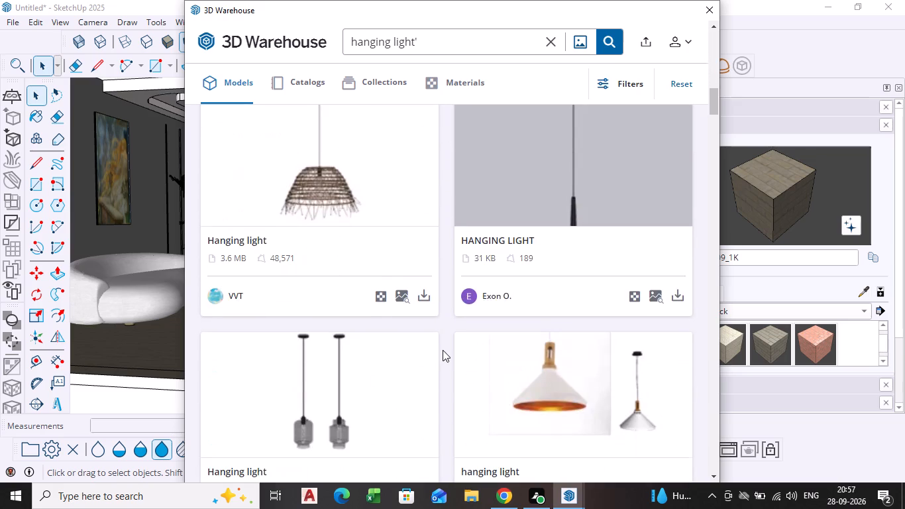
scroll(443, 350, "down", 11)
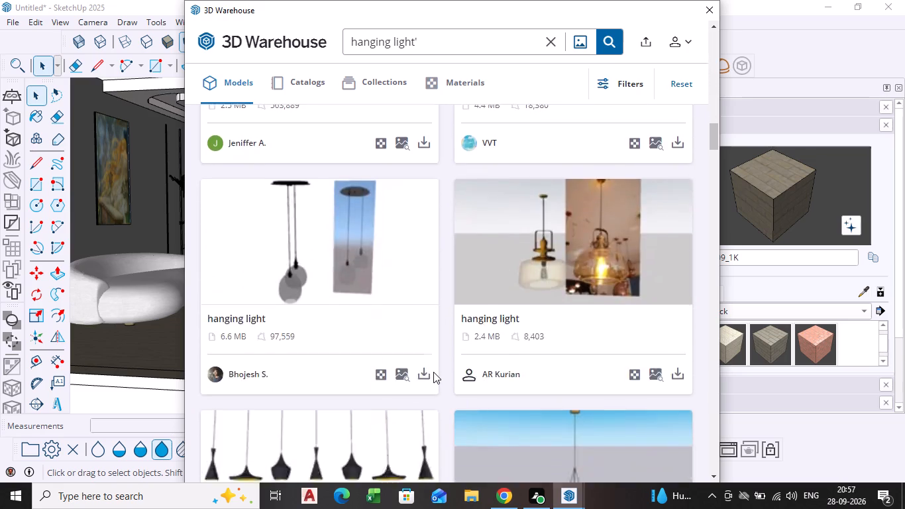
scroll(433, 372, "down", 14)
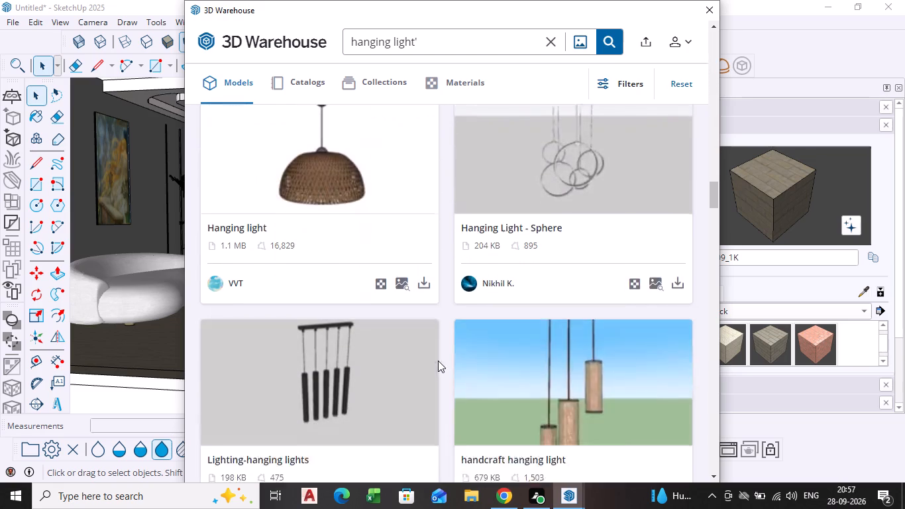
scroll(514, 351, "down", 7)
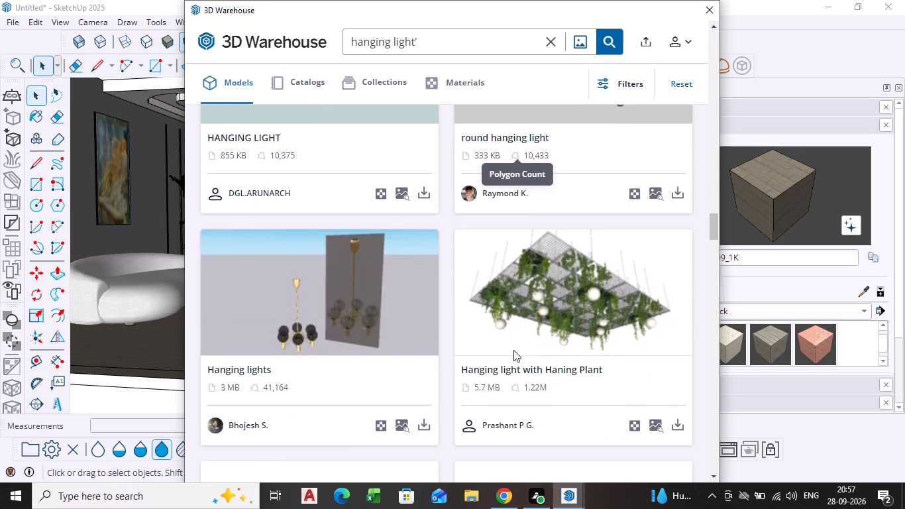
scroll(512, 351, "down", 4)
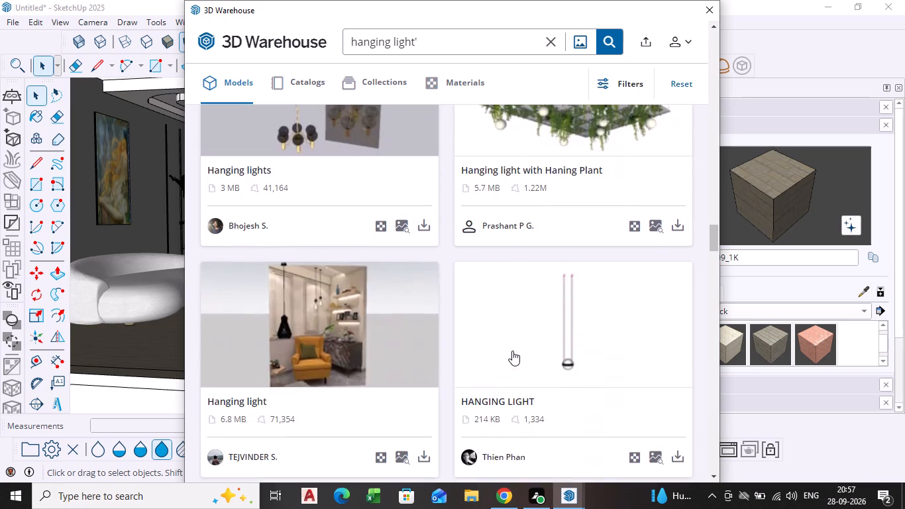
scroll(512, 351, "down", 1)
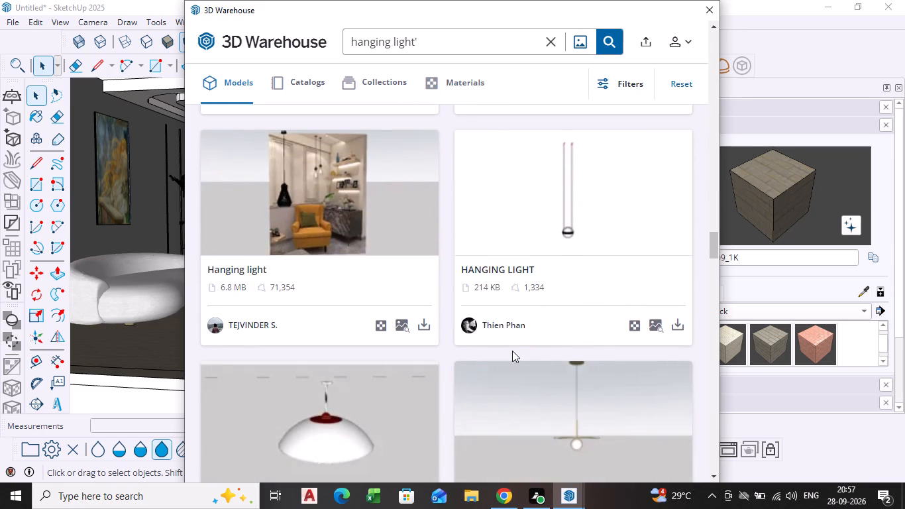
scroll(508, 354, "down", 6)
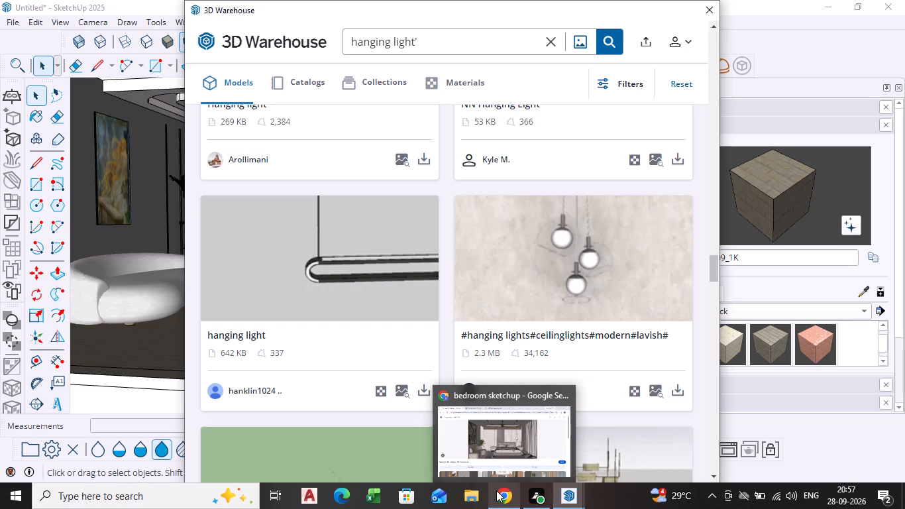
scroll(454, 323, "down", 4)
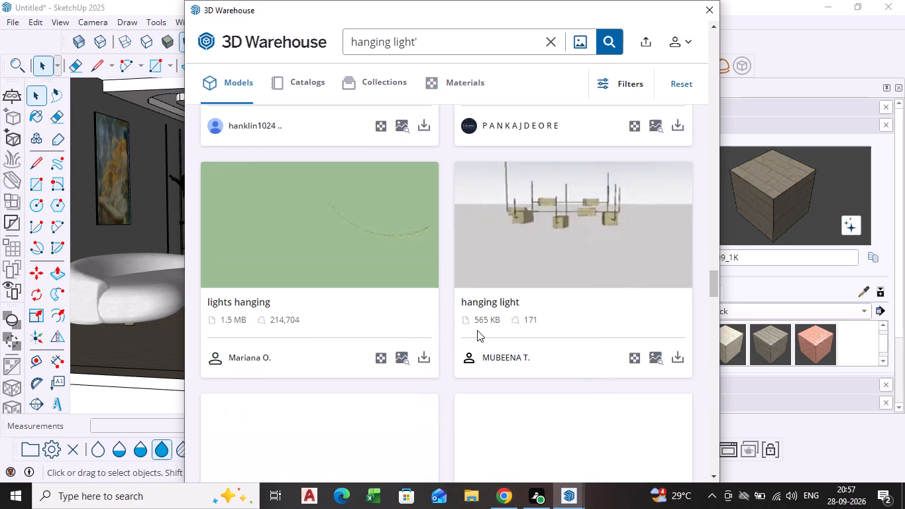
scroll(478, 330, "down", 3)
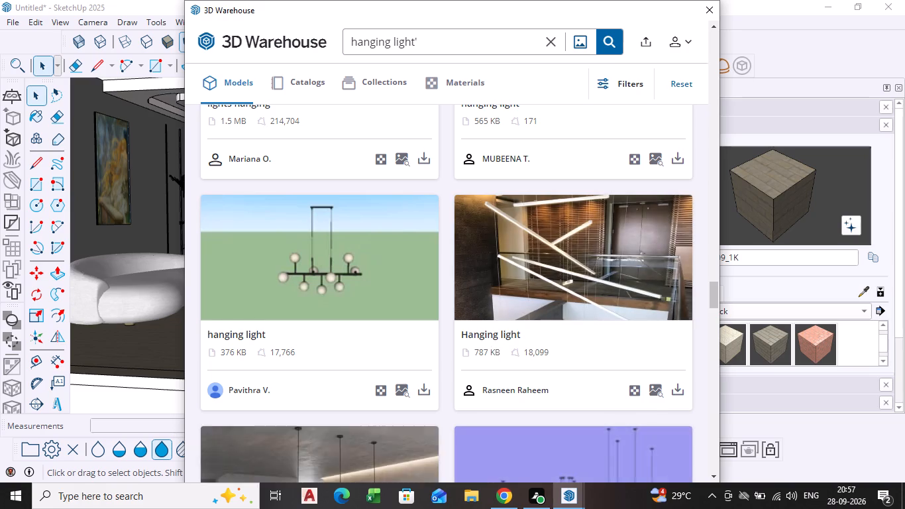
scroll(497, 345, "down", 7)
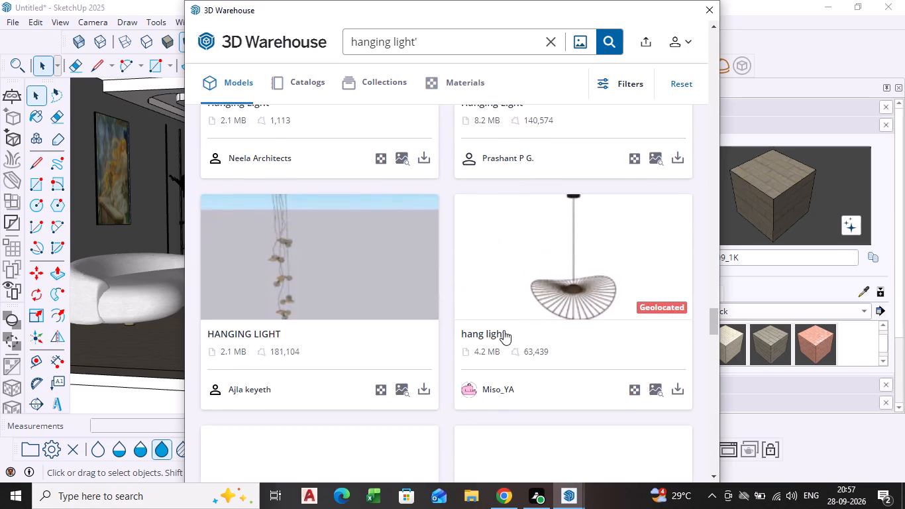
scroll(504, 330, "down", 9)
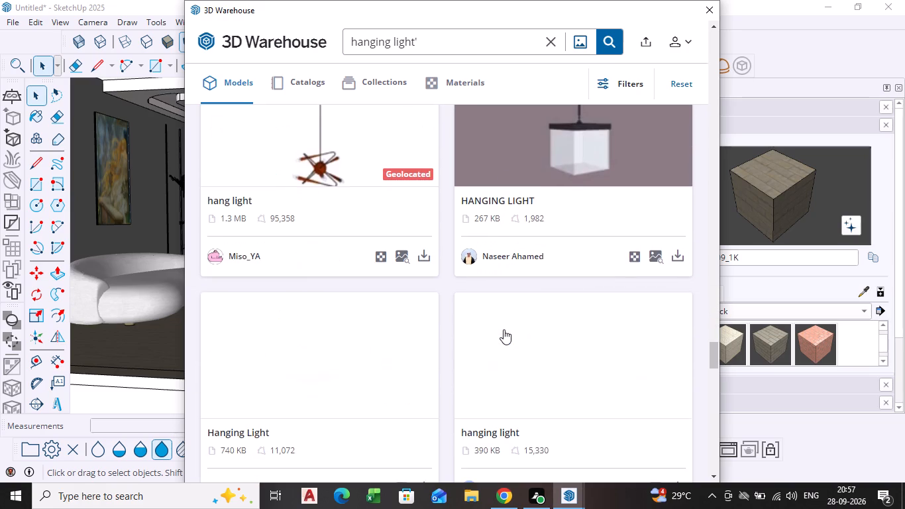
scroll(504, 330, "down", 7)
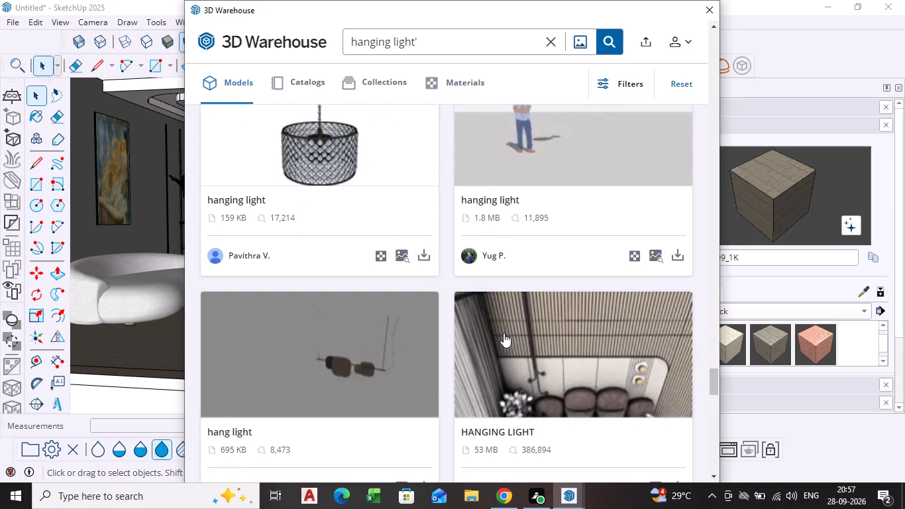
scroll(504, 333, "down", 3)
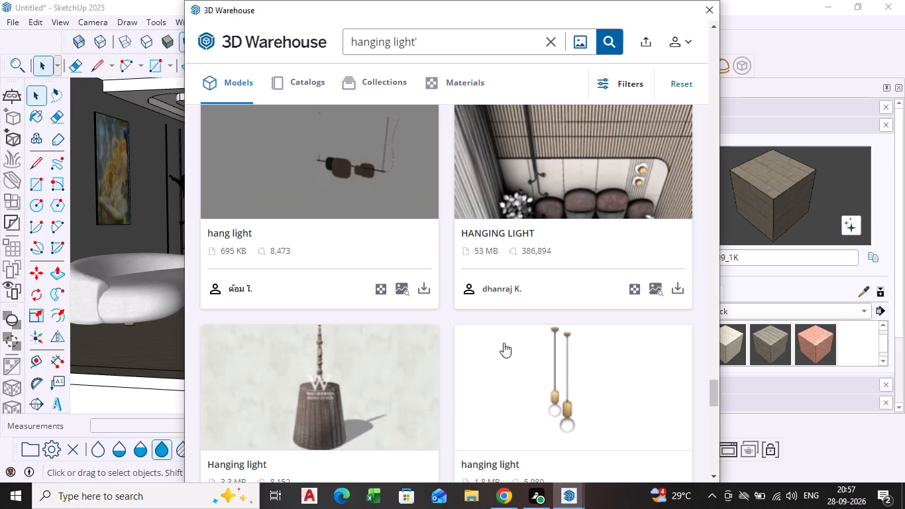
scroll(504, 346, "down", 8)
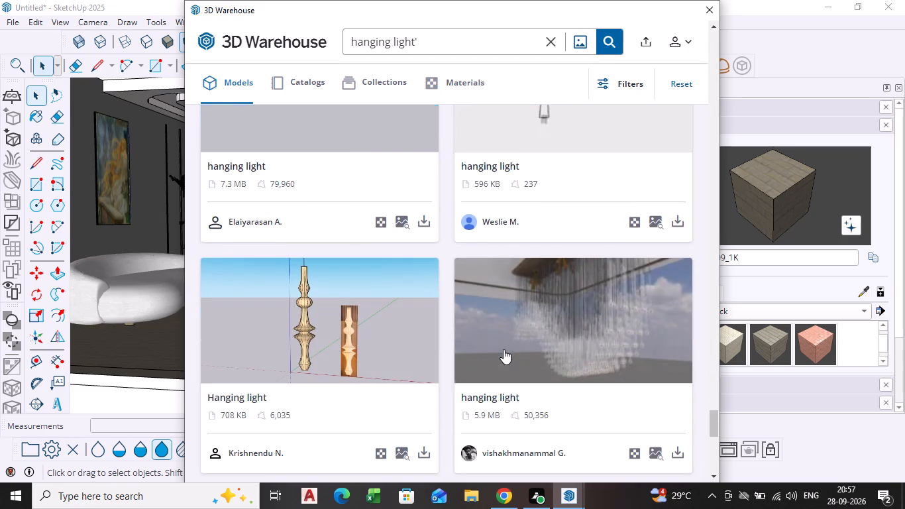
Download the hanging light with two wood-and-globe pendants directly into the model and place it above the bed near one nightstand.
scroll(504, 349, "up", 3)
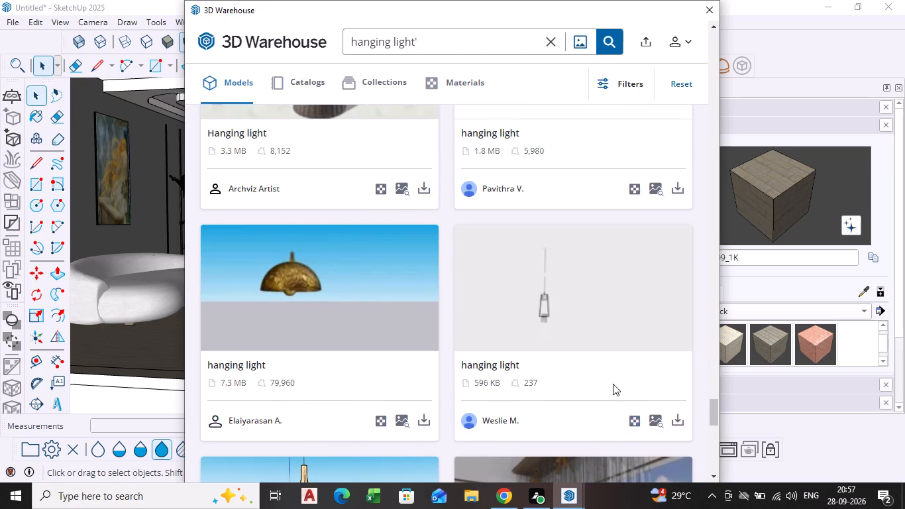
scroll(609, 374, "up", 3)
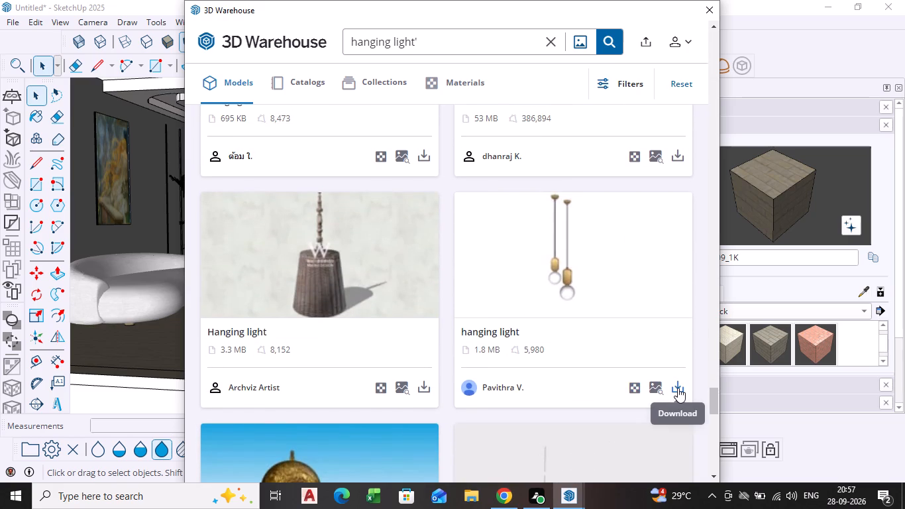
left_click(678, 386)
left_click(423, 261)
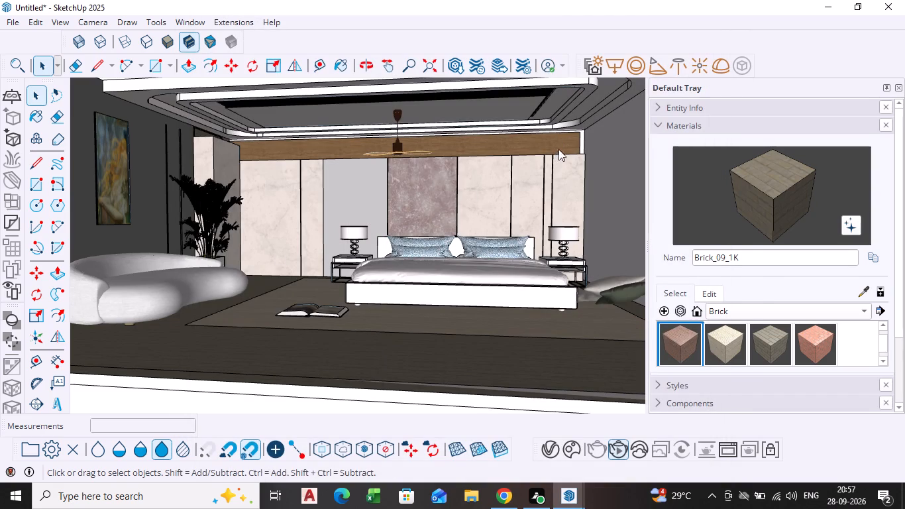
scroll(545, 115, "up", 3)
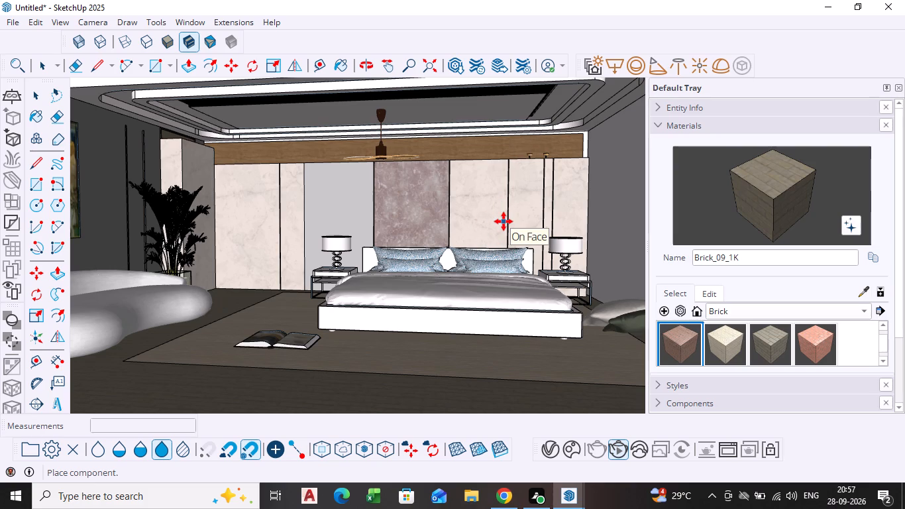
left_click(487, 252)
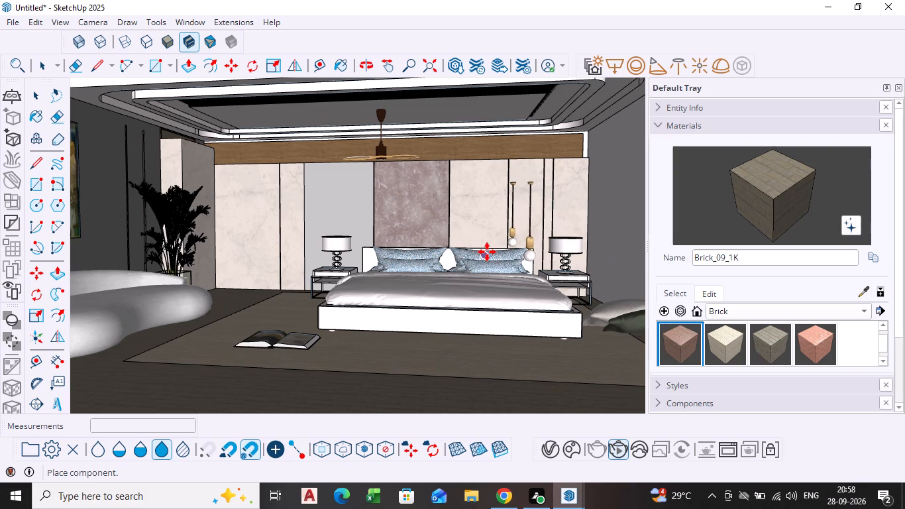
Move the pendant light straight up along the blue axis by about 1' 10 13/16".
scroll(522, 194, "up", 6)
middle_click_drag(521, 182, 521, 203)
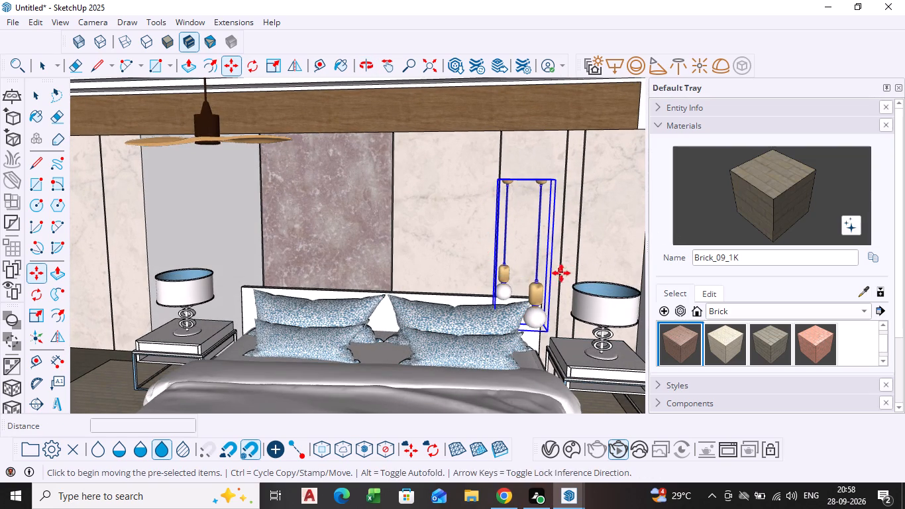
left_click(509, 272)
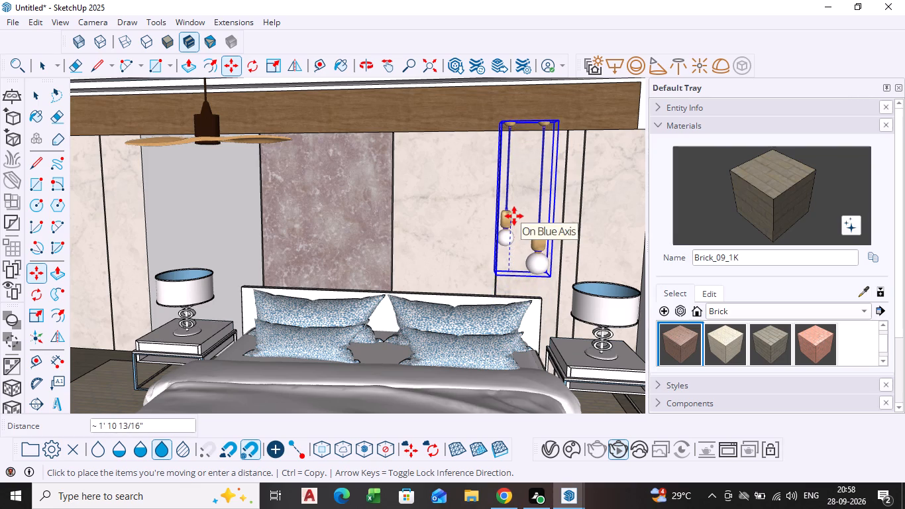
left_click(514, 216)
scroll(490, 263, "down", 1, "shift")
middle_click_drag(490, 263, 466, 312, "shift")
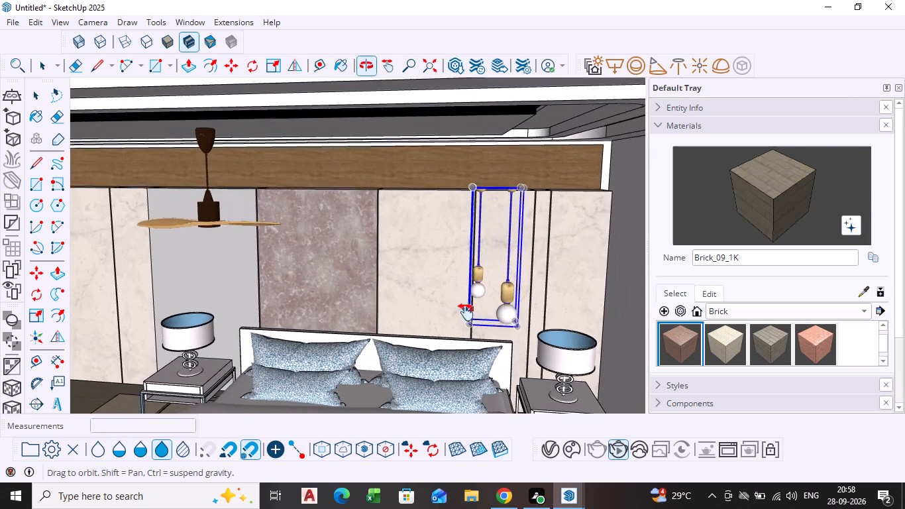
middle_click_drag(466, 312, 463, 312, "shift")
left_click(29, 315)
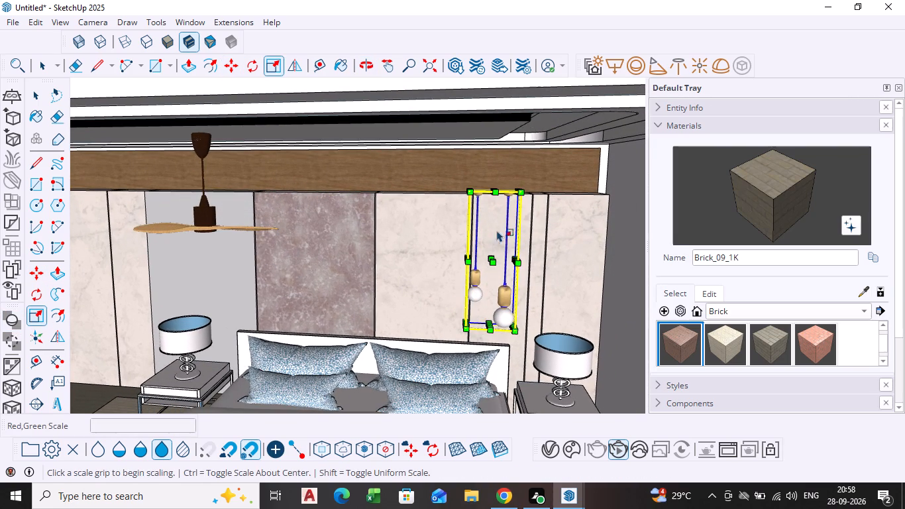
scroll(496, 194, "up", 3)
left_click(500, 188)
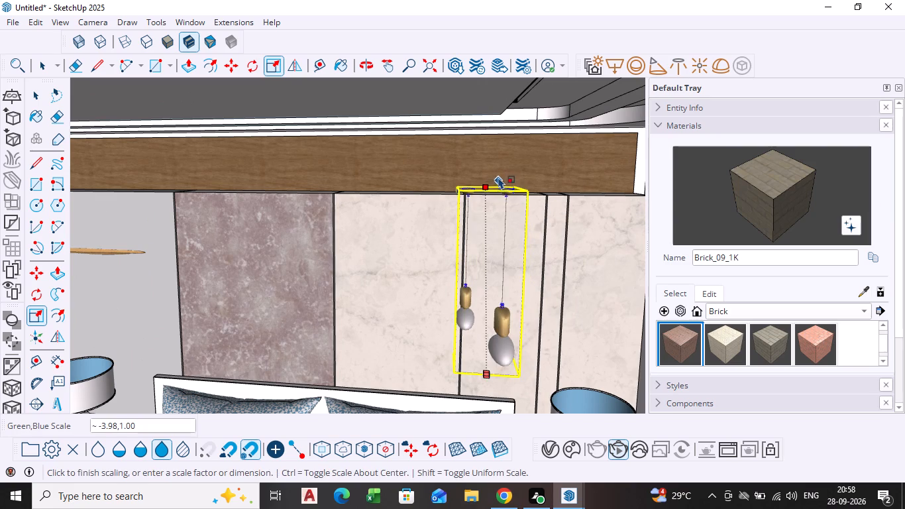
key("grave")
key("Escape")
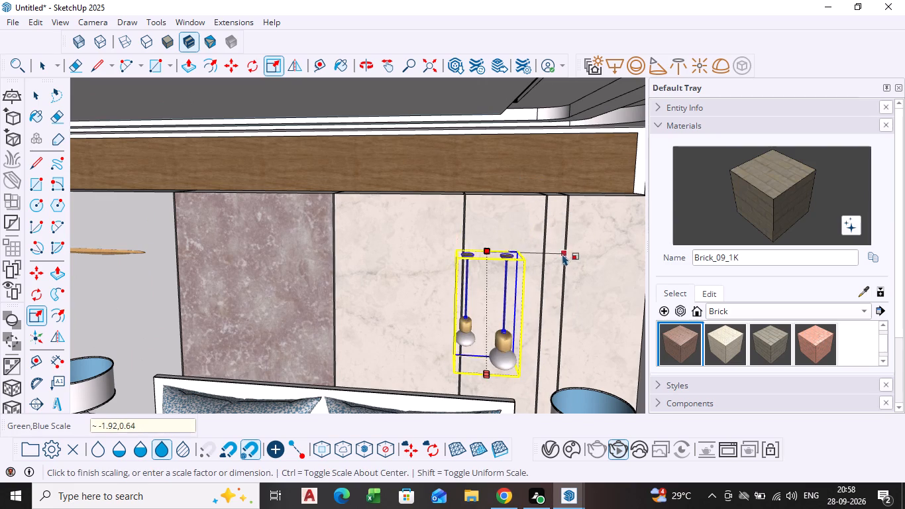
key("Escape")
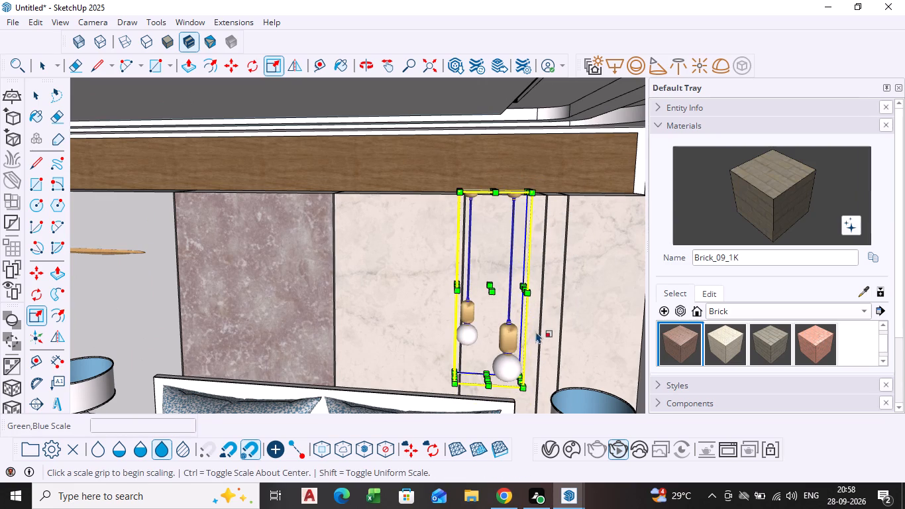
Scale the pendant light vertically along the blue axis by about 1.33, extending its cords up to the ceiling trim.
middle_click_drag(494, 319, 499, 333)
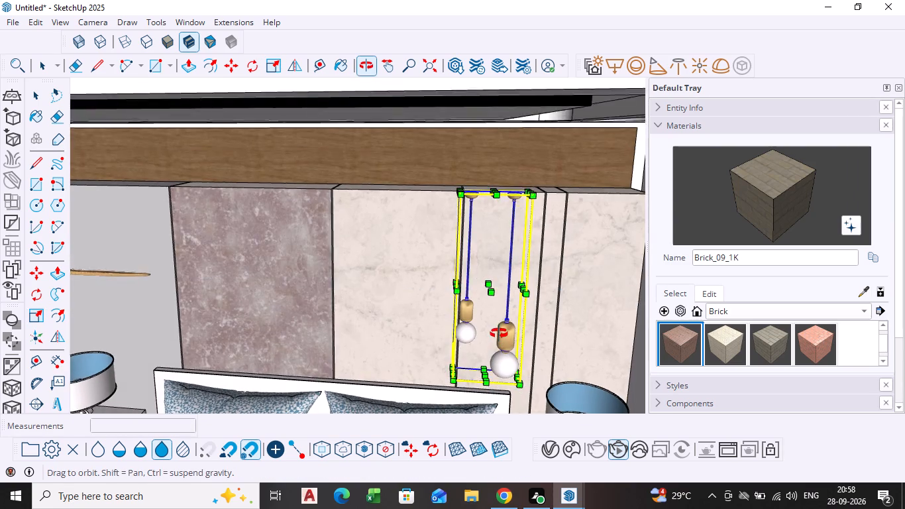
scroll(499, 333, "down", 1)
middle_click_drag(499, 333, 498, 333)
scroll(505, 188, "up", 9)
middle_click_drag(492, 213, 492, 223)
scroll(494, 198, "up", 4)
left_click(497, 205)
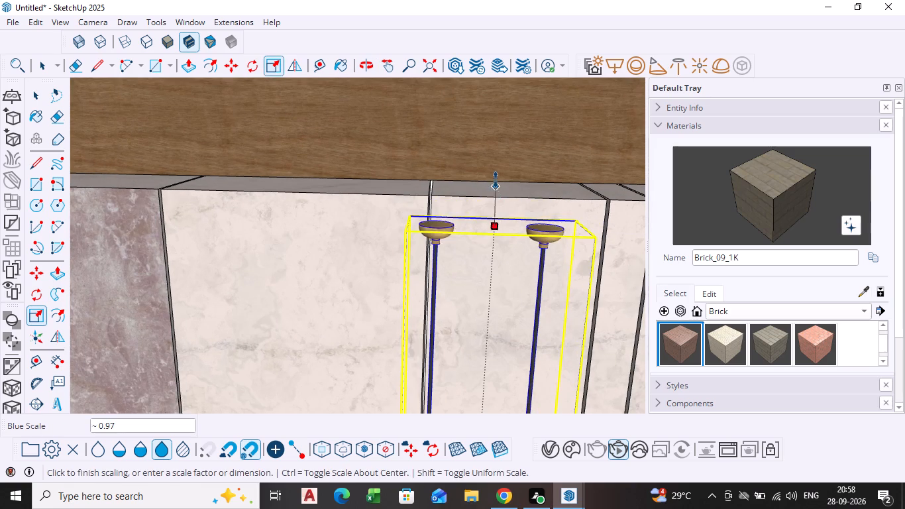
scroll(493, 96, "down", 12)
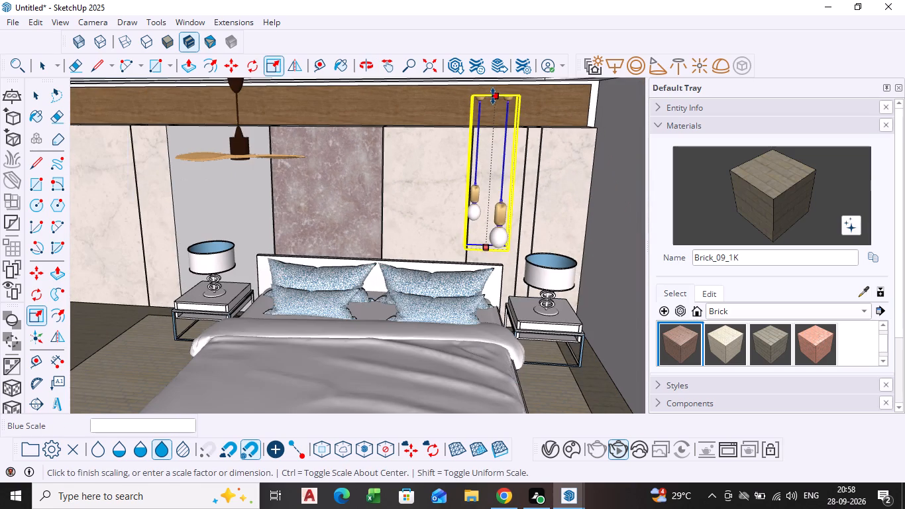
scroll(494, 102, "down", 1, "shift")
middle_click_drag(494, 102, 494, 177, "shift")
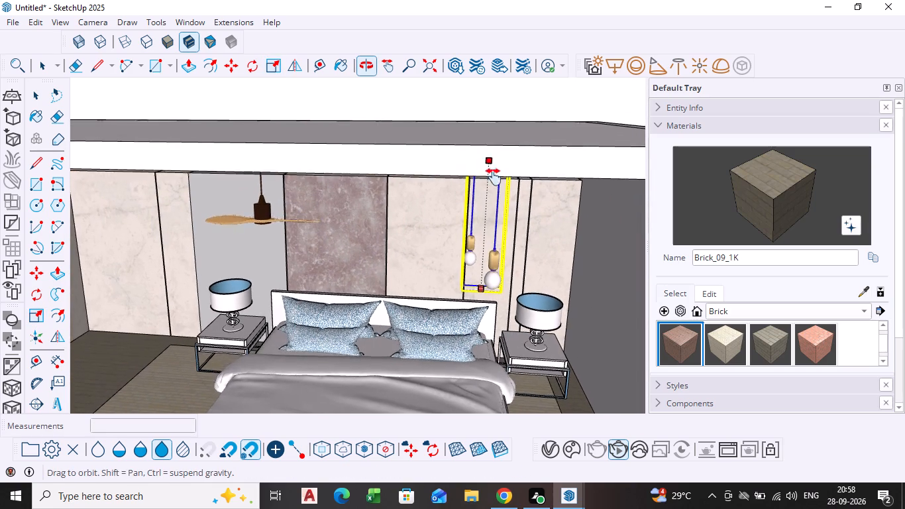
middle_click_drag(494, 177, 490, 221, "shift")
scroll(476, 376, "up", 3)
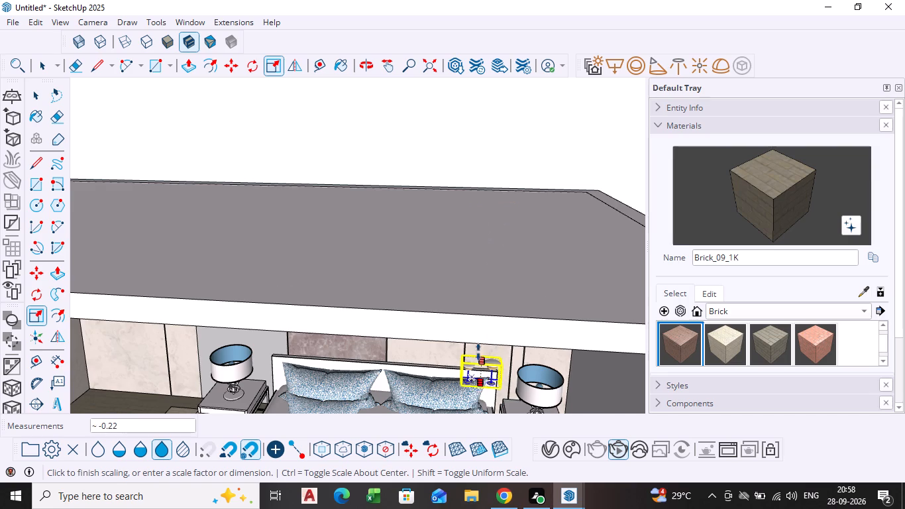
scroll(478, 338, "up", 5)
middle_click_drag(467, 380, 471, 332)
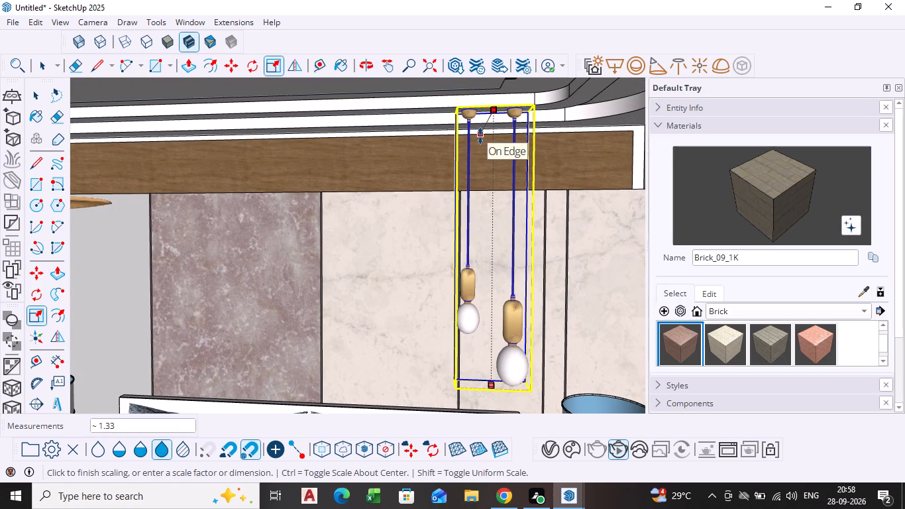
left_click(480, 136)
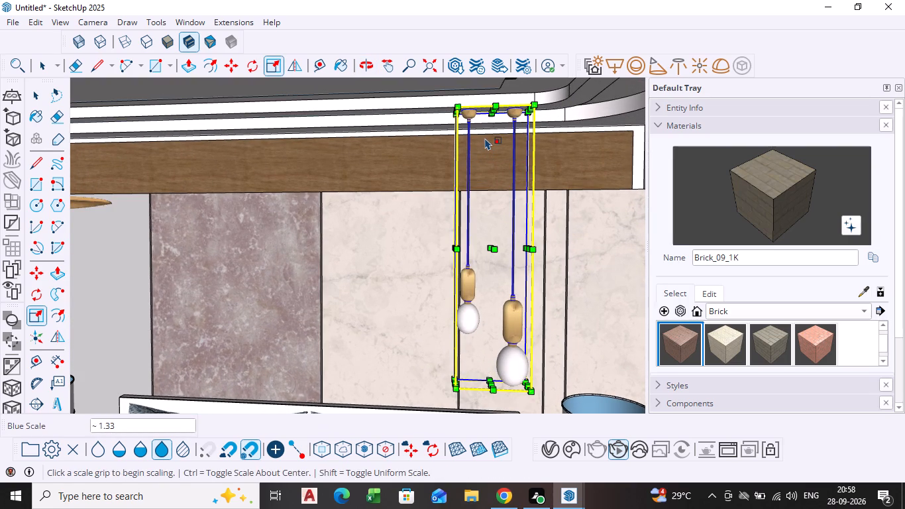
key("space")
scroll(525, 236, "down", 4)
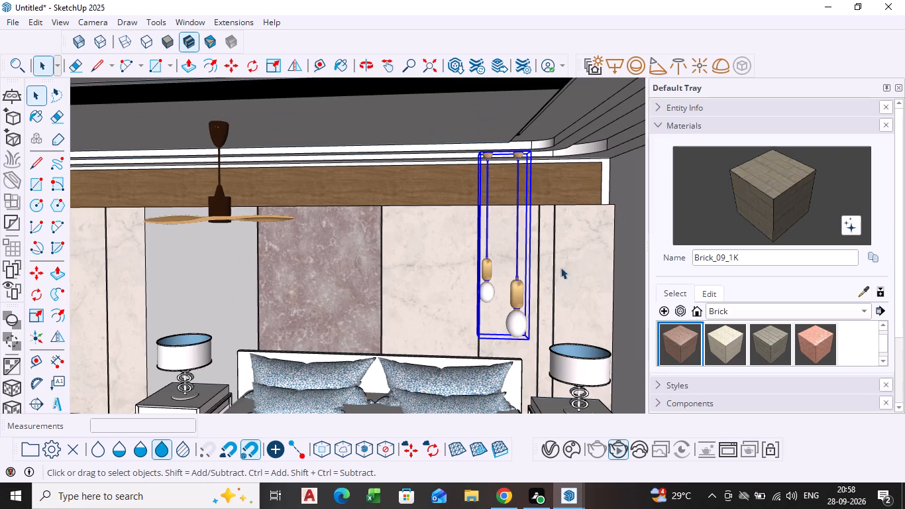
Move the pendant light about 8 3/8" along the red axis, away from the bed toward the nearby nightstand lamp.
scroll(527, 270, "down", 5)
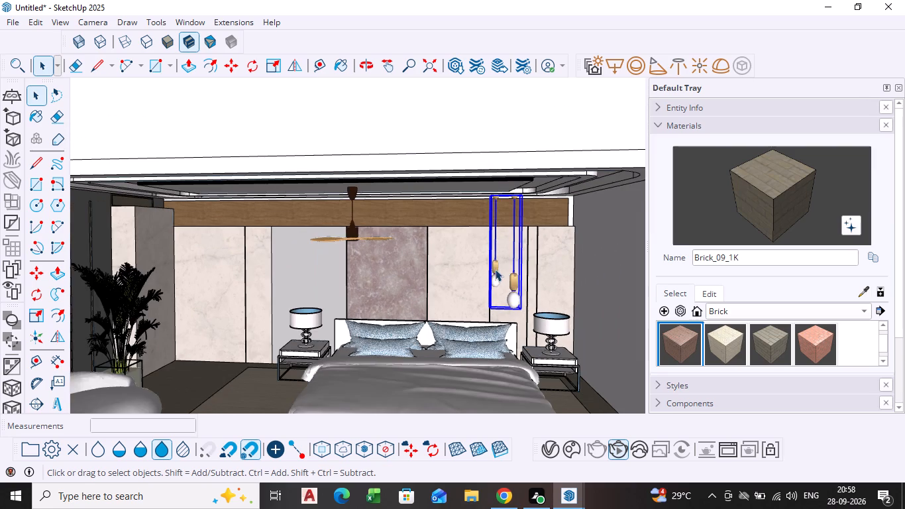
scroll(495, 269, "down", 3)
left_click(496, 160)
scroll(522, 302, "up", 3)
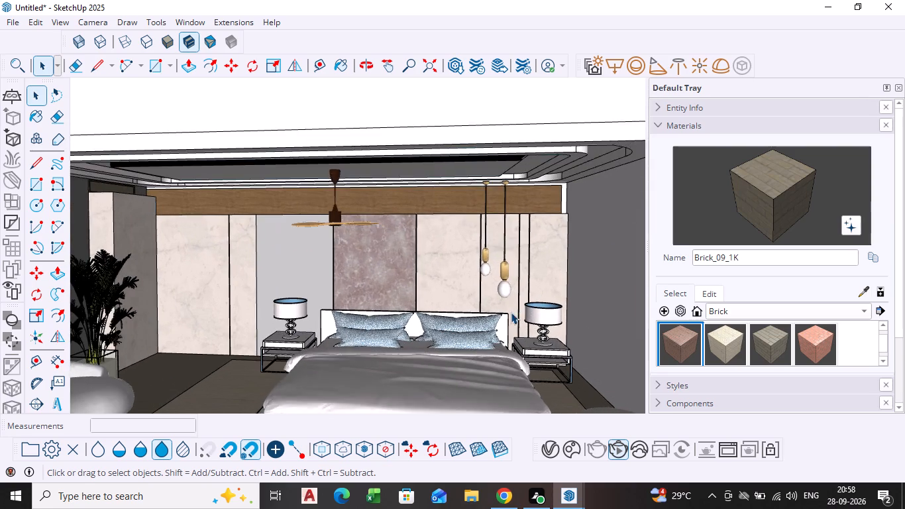
scroll(511, 312, "up", 1)
scroll(486, 258, "up", 1)
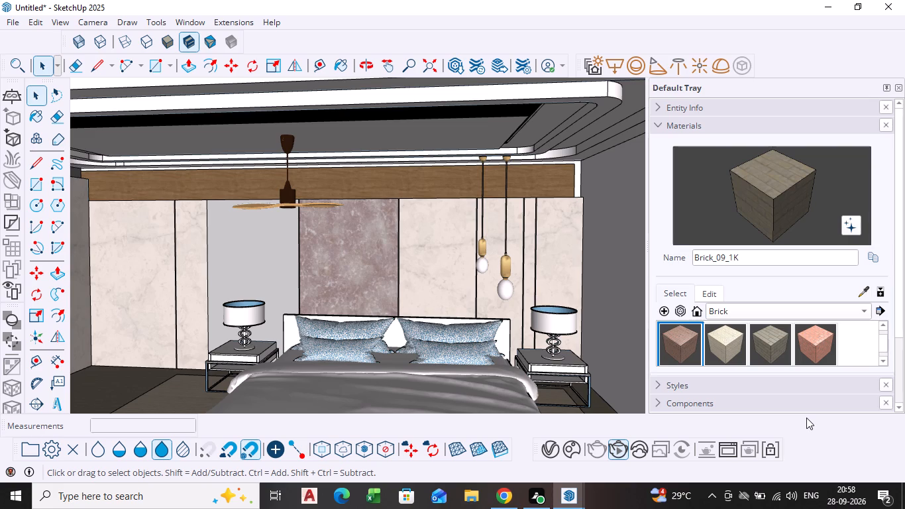
left_click(507, 227)
key("m")
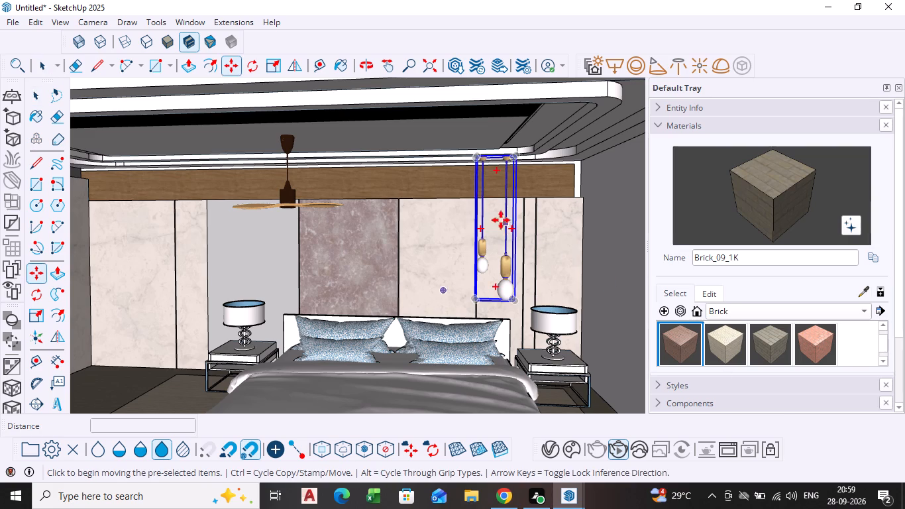
left_click(509, 258)
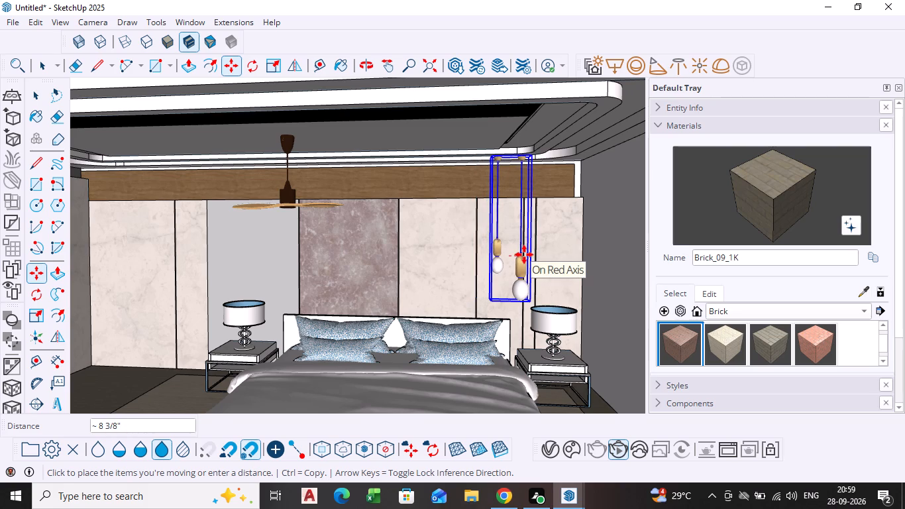
left_click(524, 254)
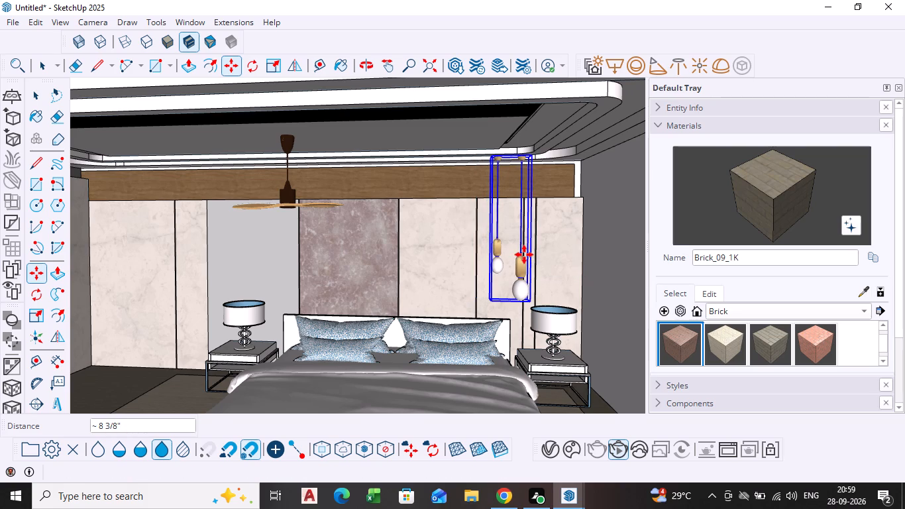
key("space")
left_click(606, 243)
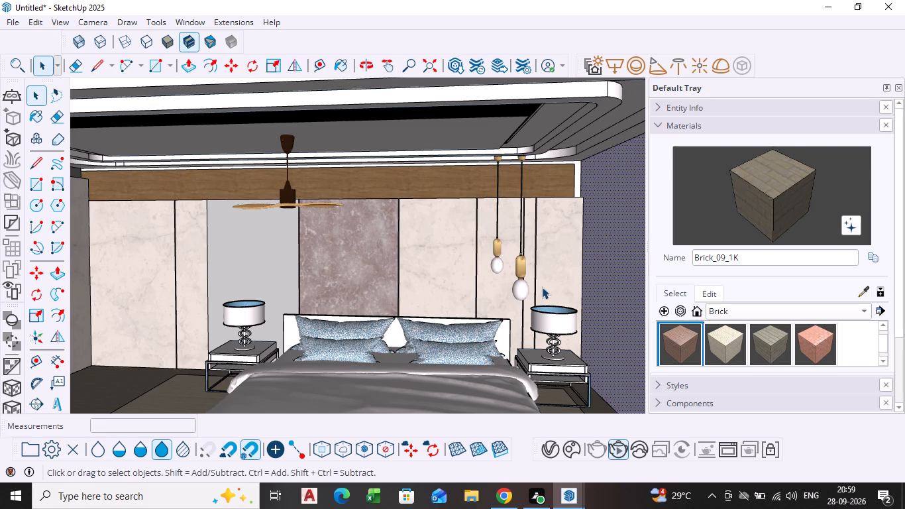
Examine the pendant light's placement relative to the ceiling, bed and nightstand from several viewpoints around the bedroom.
scroll(470, 327, "down", 3)
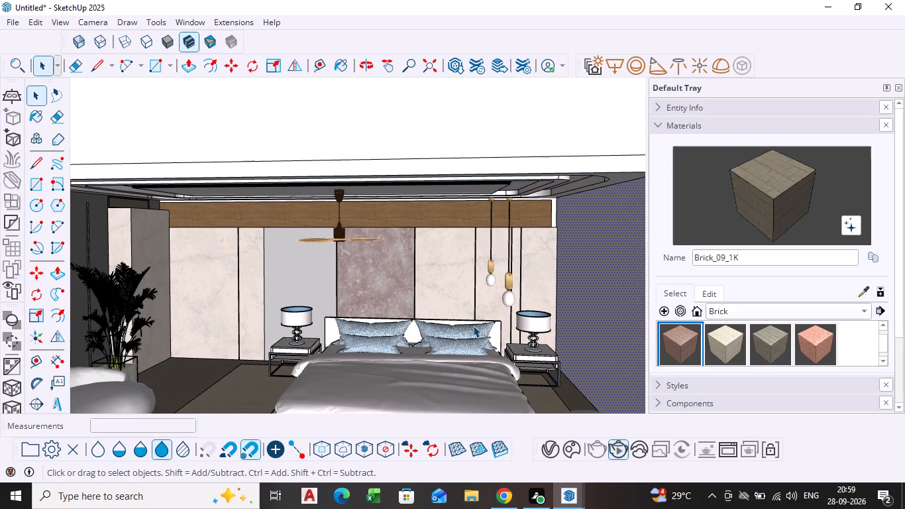
scroll(512, 335, "down", 4)
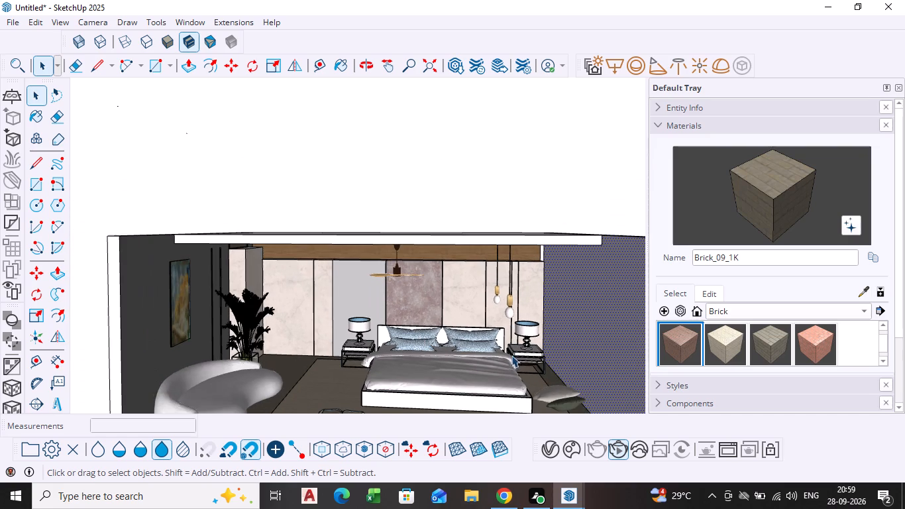
middle_click_drag(505, 365, 453, 324, "shift")
scroll(472, 339, "down", 1, "shift")
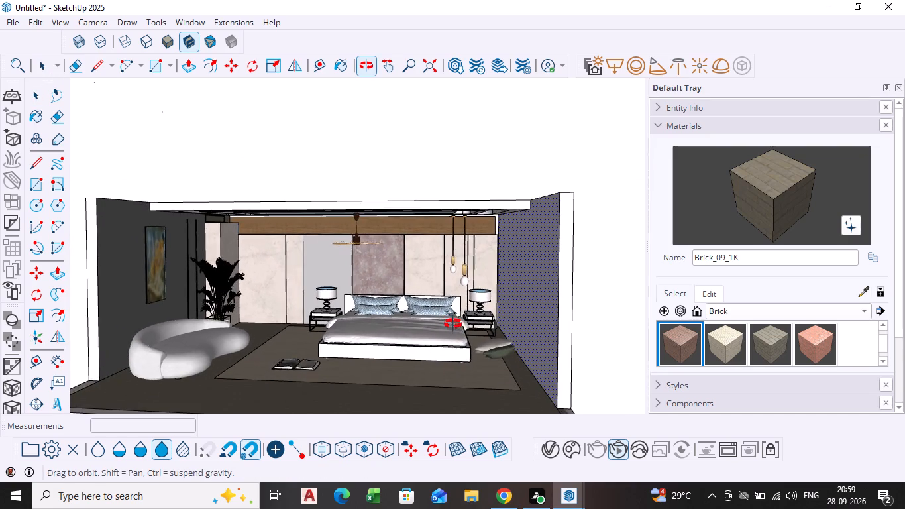
middle_click_drag(453, 324, 453, 321, "shift")
scroll(454, 243, "up", 8)
middle_click_drag(471, 227, 465, 170)
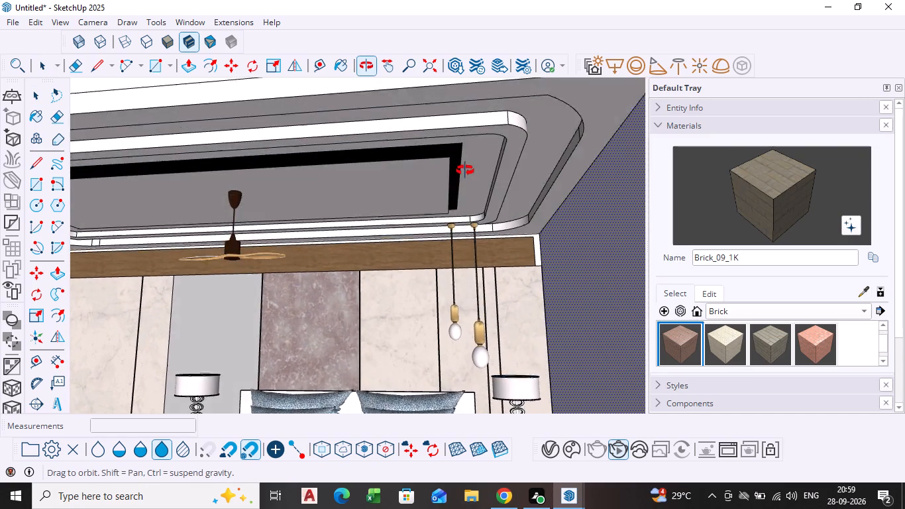
middle_click_drag(465, 170, 475, 237)
scroll(458, 265, "down", 2)
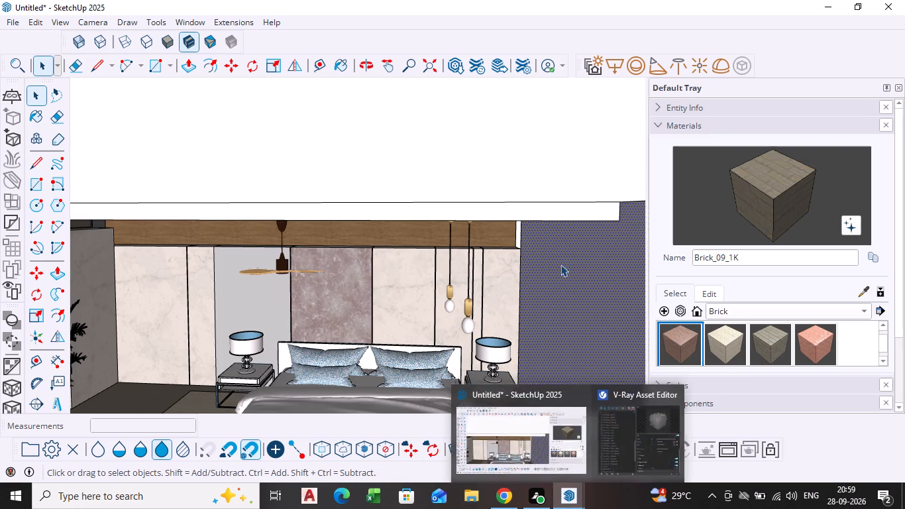
key("space")
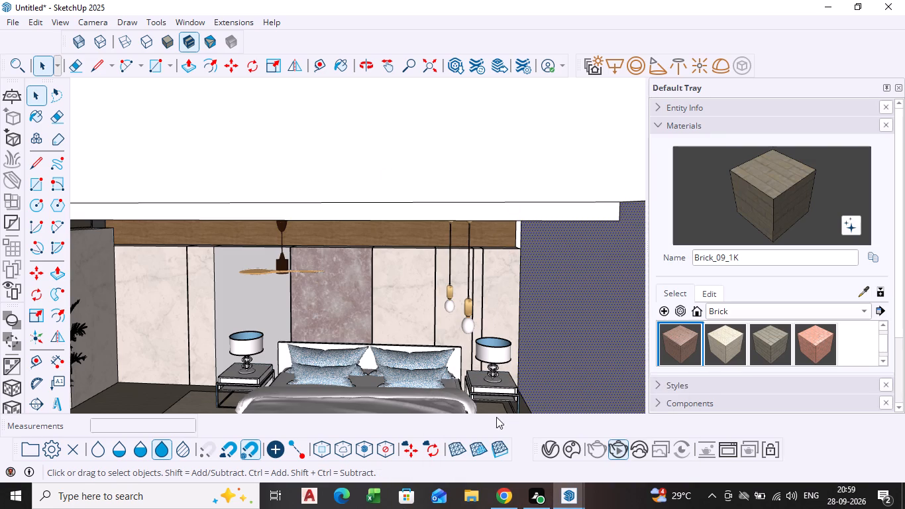
scroll(489, 400, "down", 1)
middle_click_drag(485, 398, 442, 279, "shift")
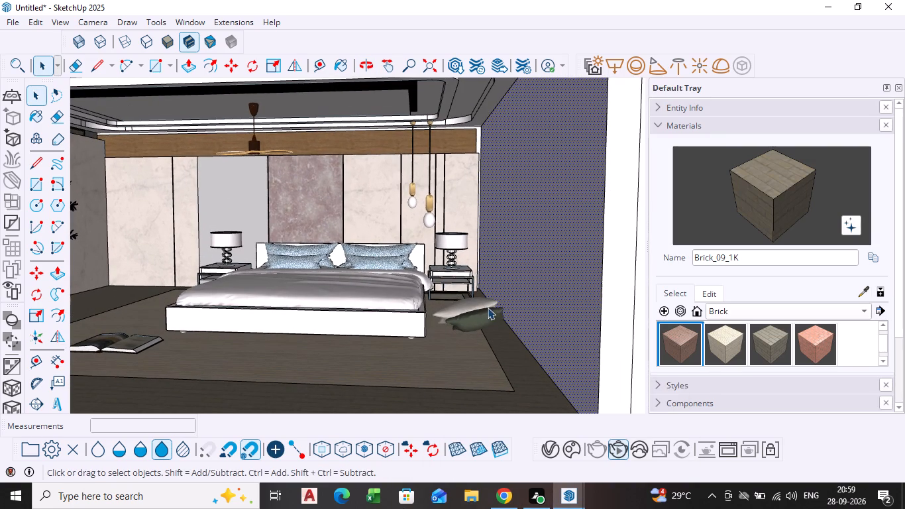
Search the 3D Warehouse models for "curtains".
left_click(182, 21)
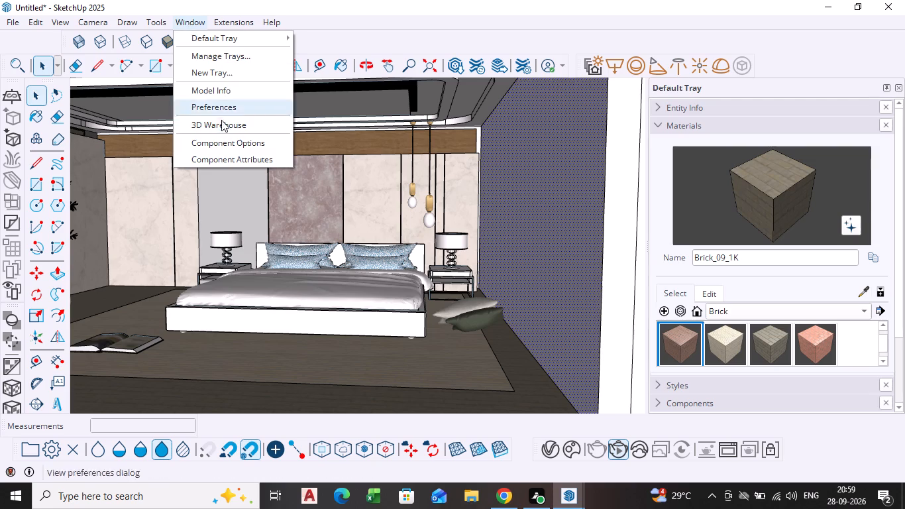
left_click(221, 121)
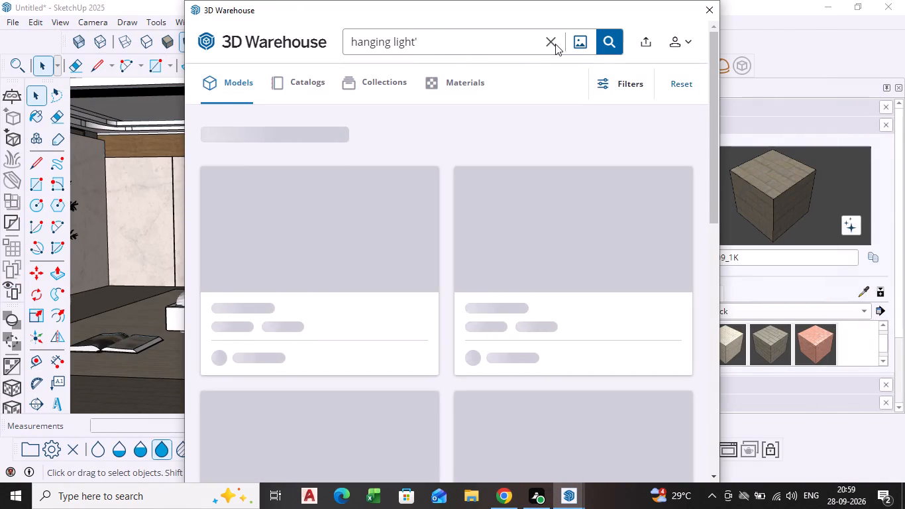
left_click(555, 42)
left_click(438, 38)
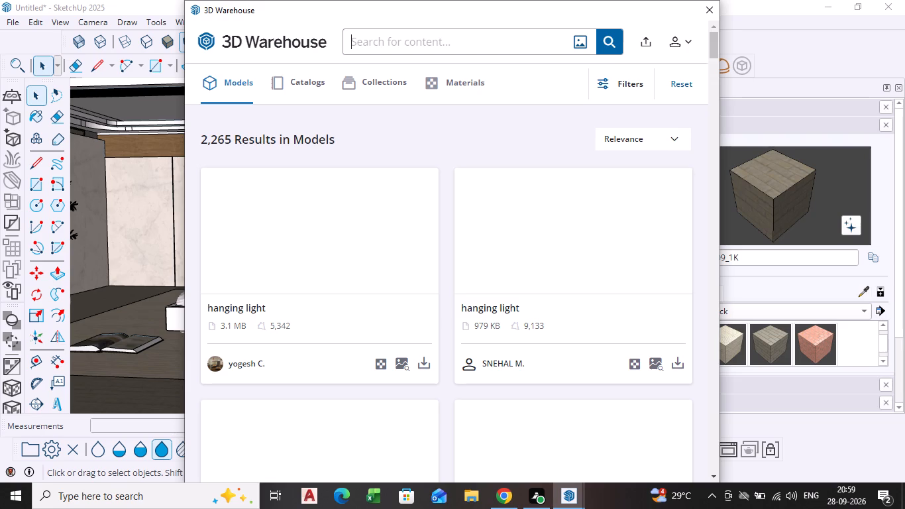
type("curtains")
key("Return")
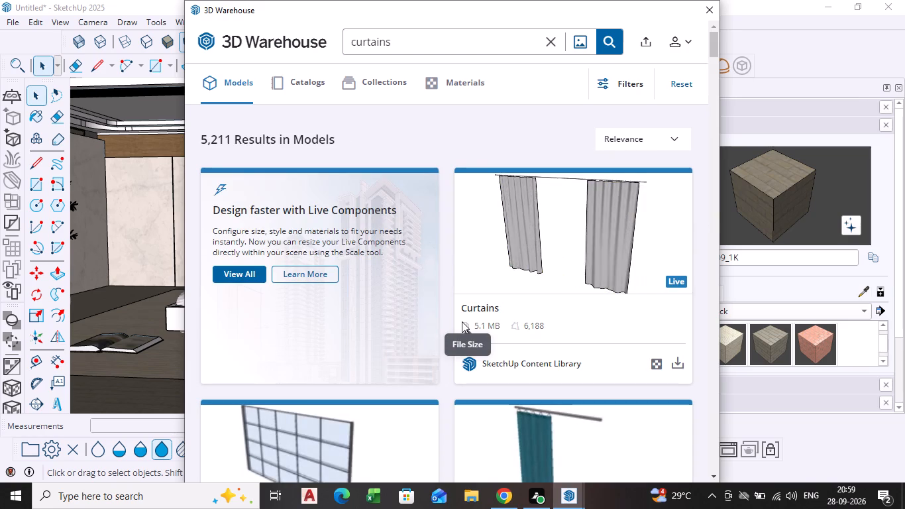
Browse the 3D Warehouse curtain models and compare their styles and file sizes for one that suits the bedroom.
scroll(519, 308, "down", 5)
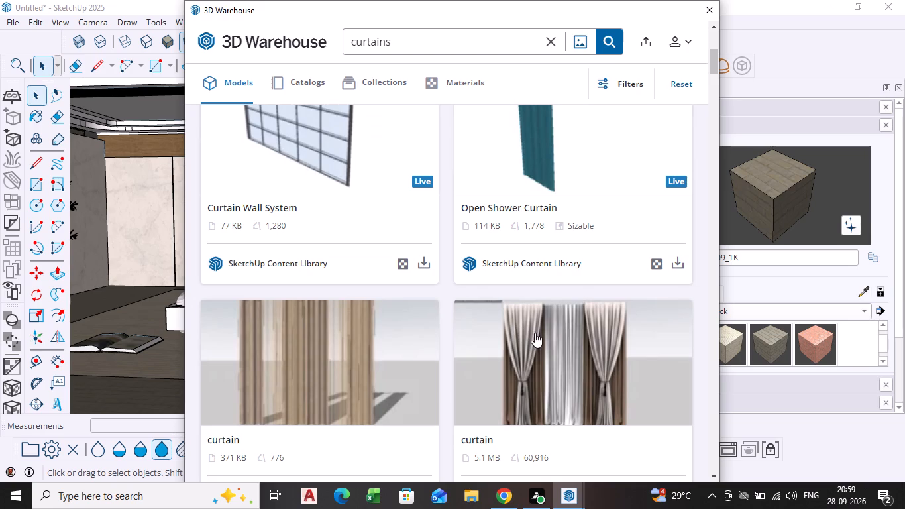
scroll(535, 333, "down", 5)
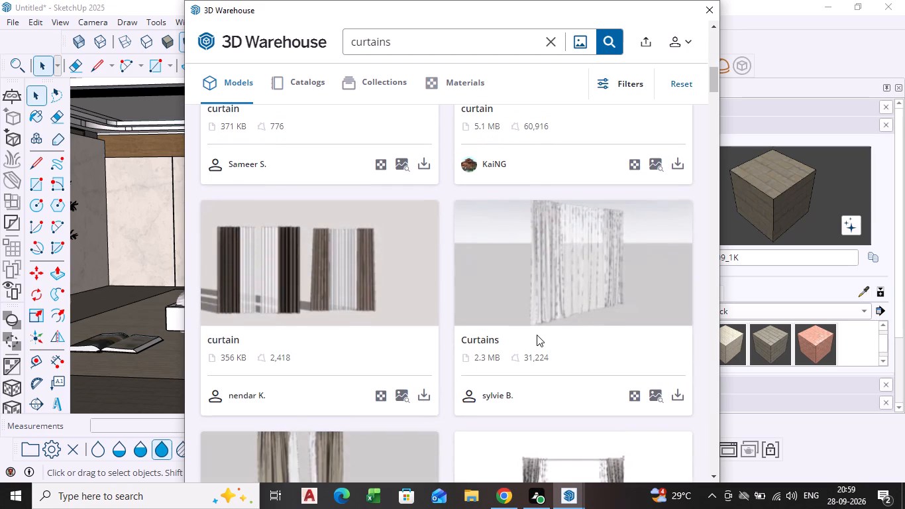
scroll(537, 335, "down", 3)
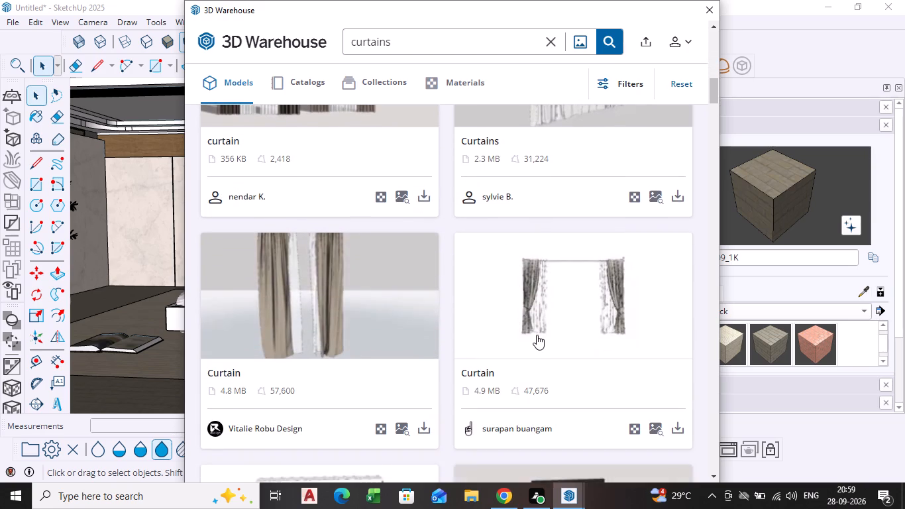
scroll(537, 335, "down", 6)
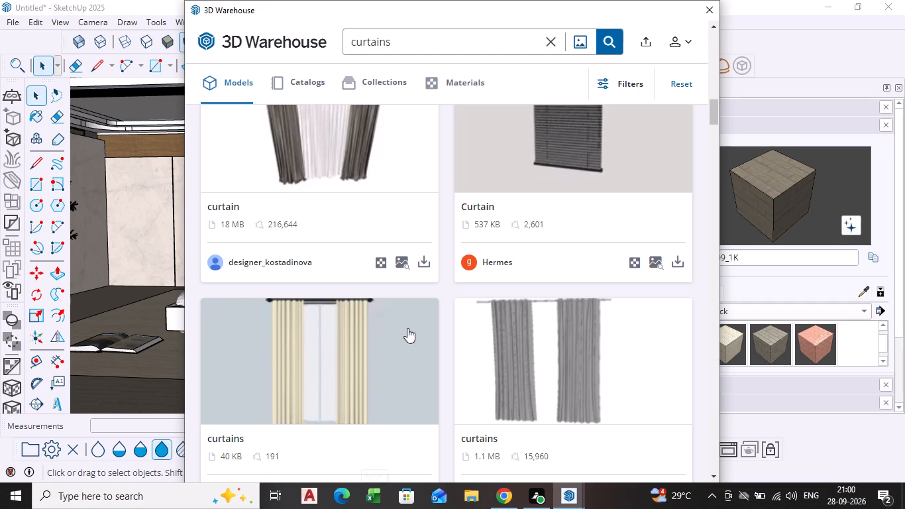
scroll(411, 305, "down", 3)
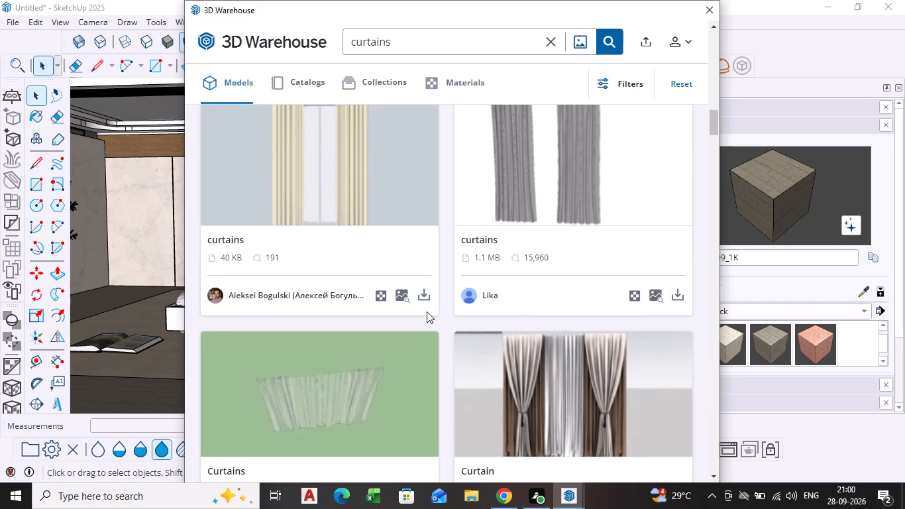
scroll(464, 338, "down", 3)
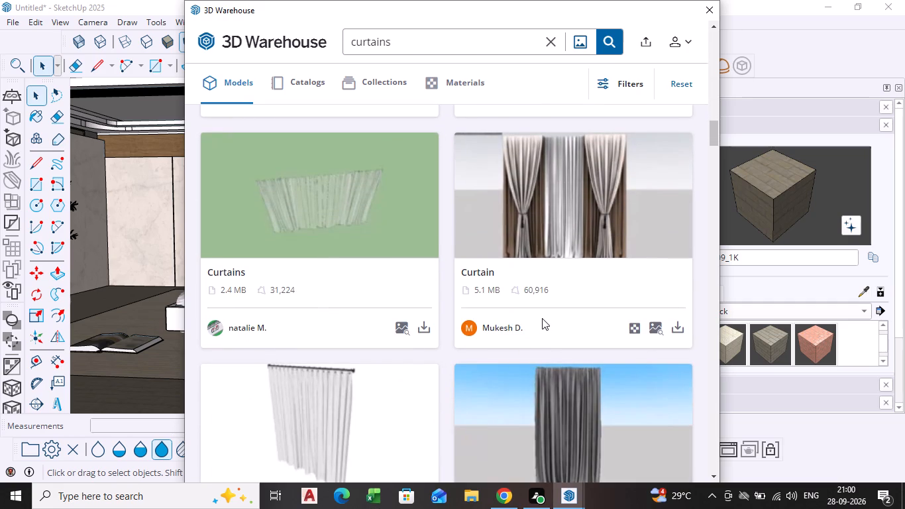
scroll(555, 302, "down", 6)
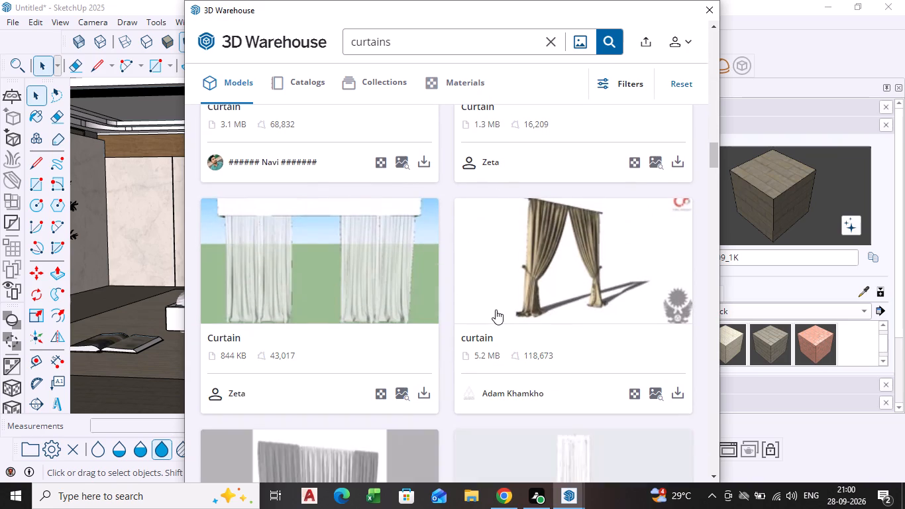
scroll(485, 318, "down", 6)
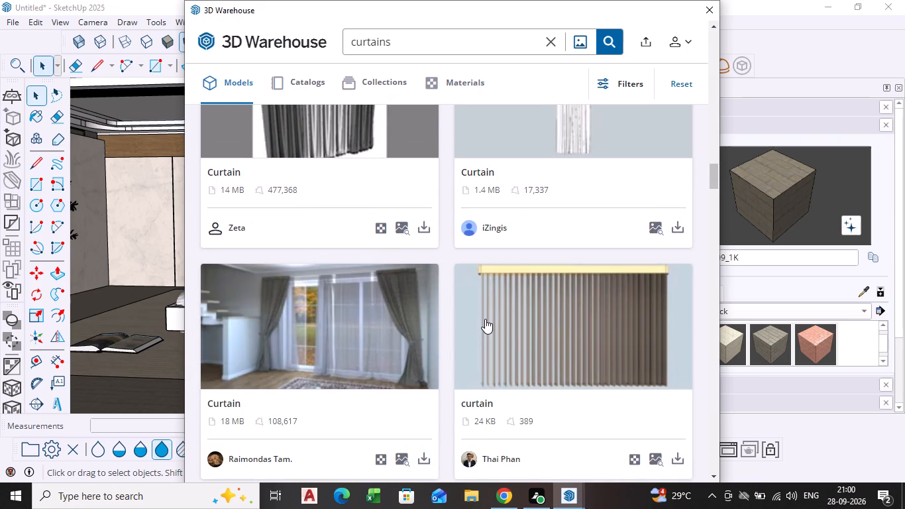
scroll(421, 319, "down", 4)
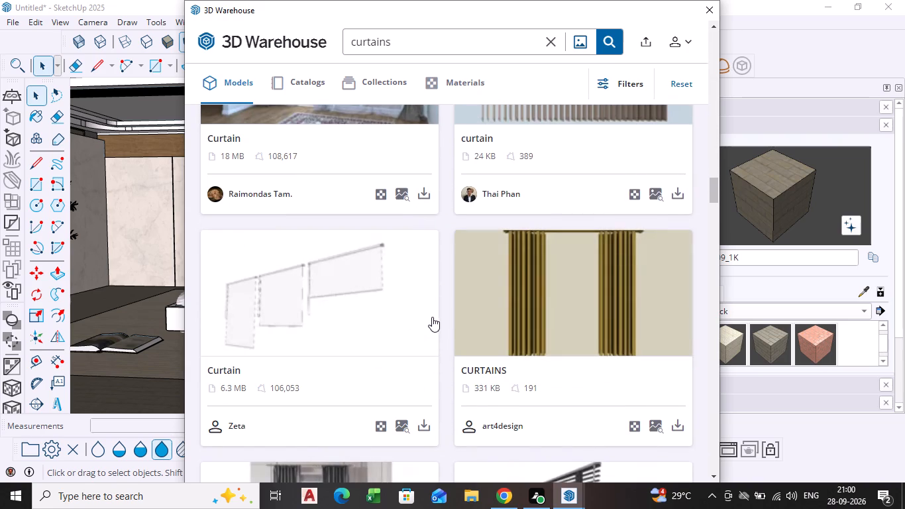
scroll(462, 315, "down", 6)
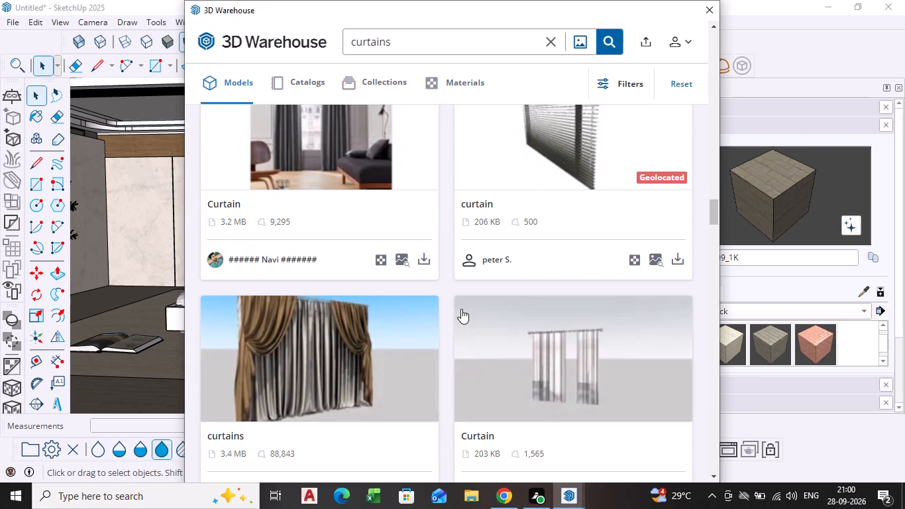
scroll(454, 325, "down", 3)
scroll(633, 443, "down", 3)
scroll(482, 369, "down", 5)
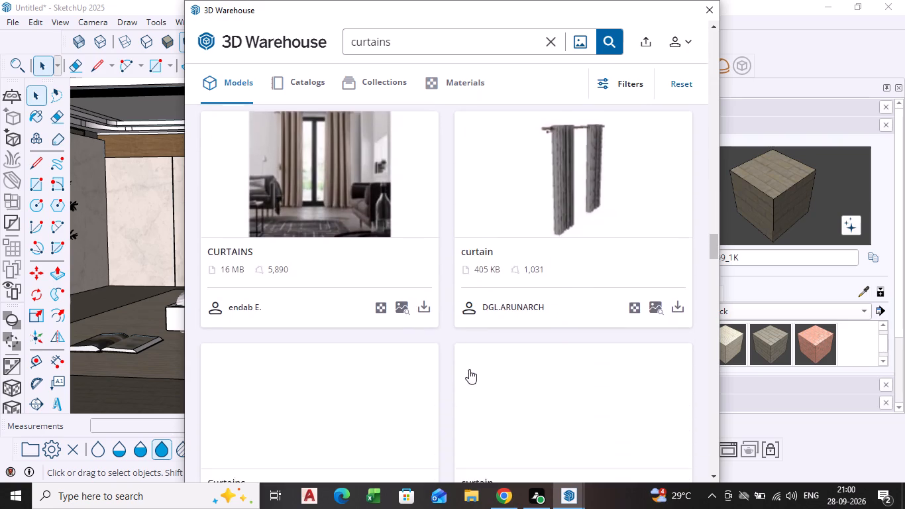
scroll(469, 368, "down", 2)
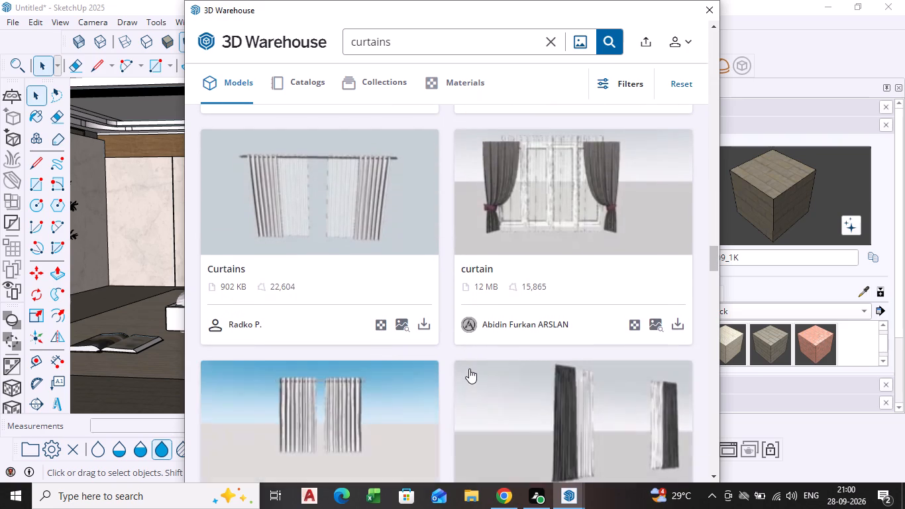
scroll(469, 368, "down", 2)
scroll(546, 358, "down", 3)
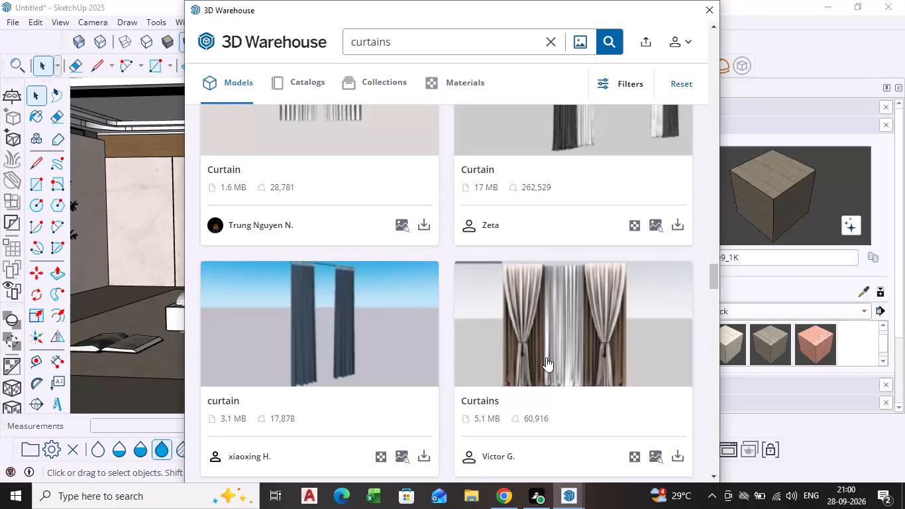
scroll(546, 357, "down", 2)
scroll(541, 362, "up", 13)
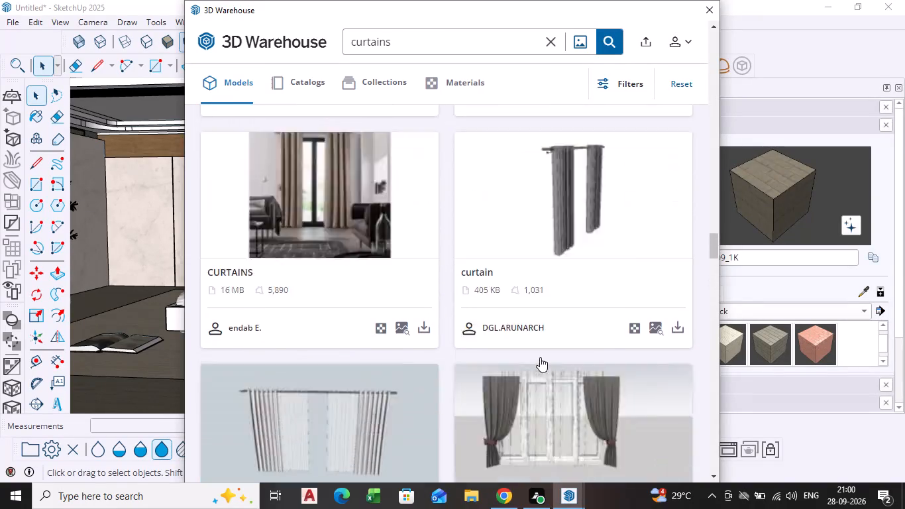
scroll(540, 357, "up", 20)
scroll(528, 343, "up", 4)
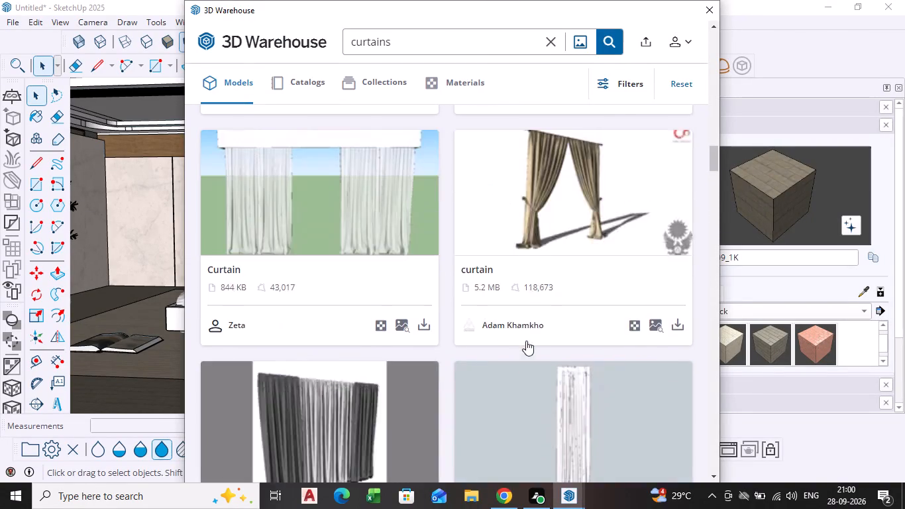
scroll(525, 339, "up", 11)
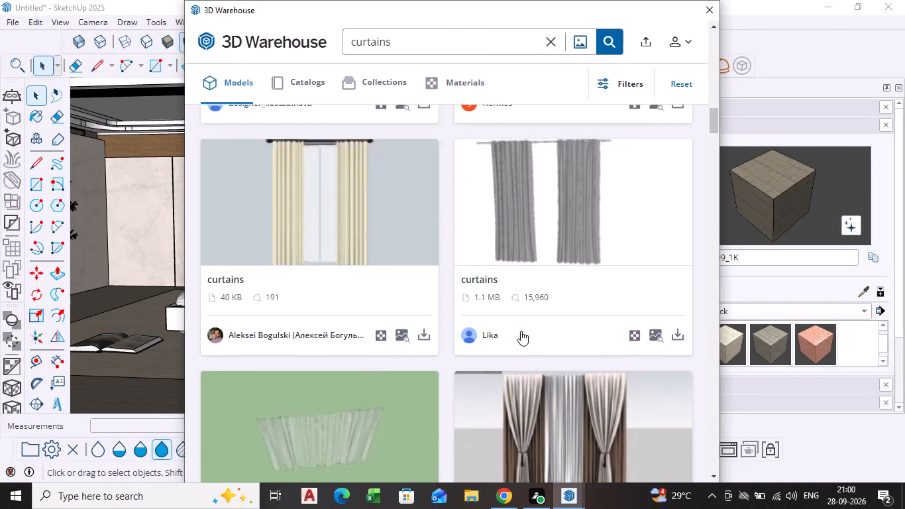
scroll(518, 331, "up", 11)
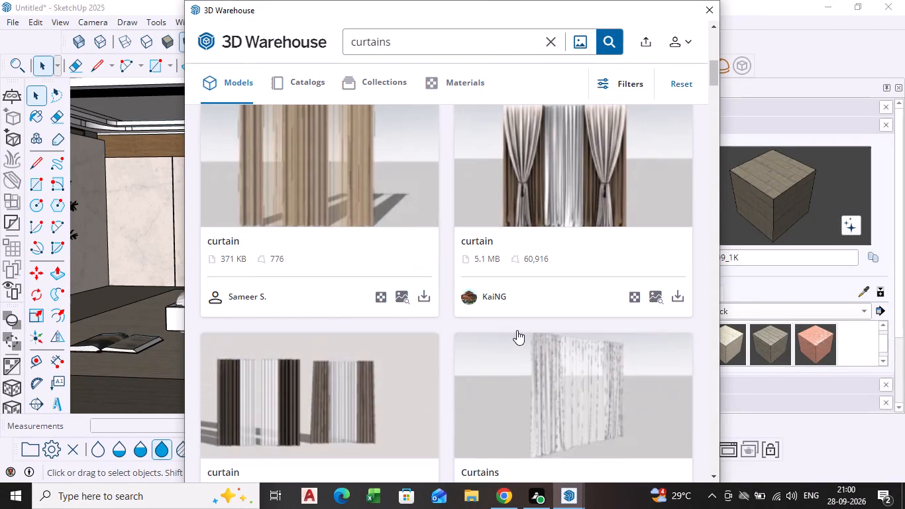
scroll(517, 330, "up", 4)
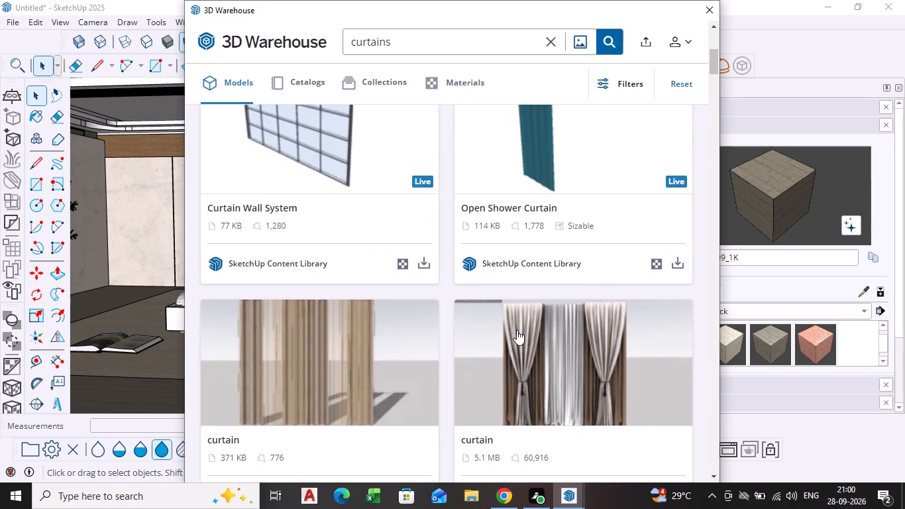
scroll(517, 330, "up", 6)
scroll(517, 330, "down", 8)
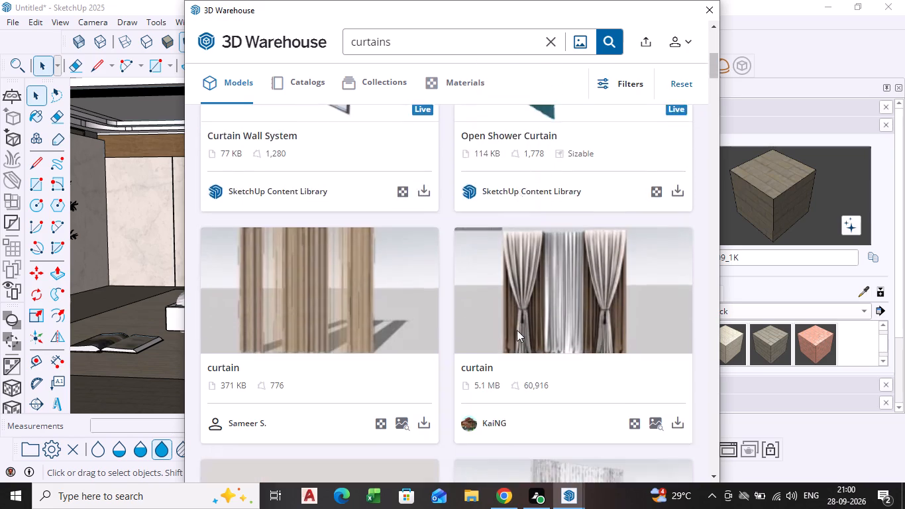
scroll(517, 328, "down", 6)
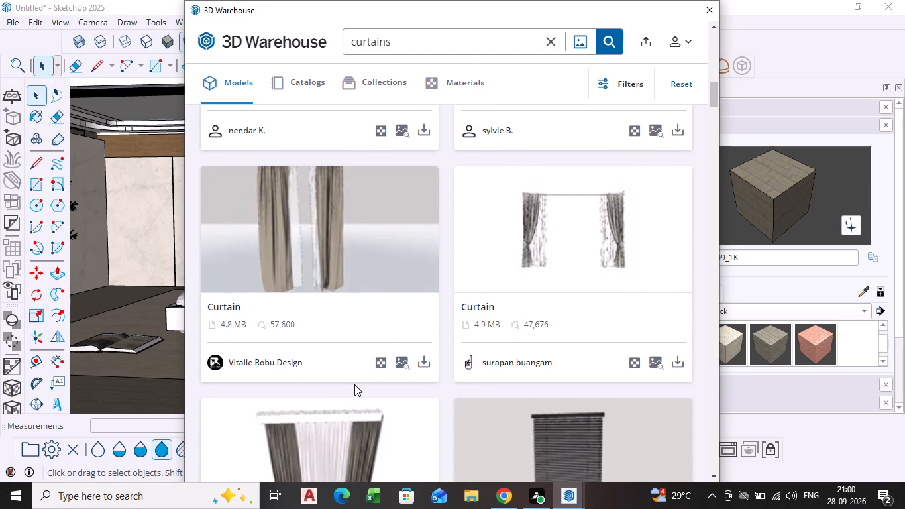
scroll(360, 384, "down", 3)
scroll(527, 339, "down", 3)
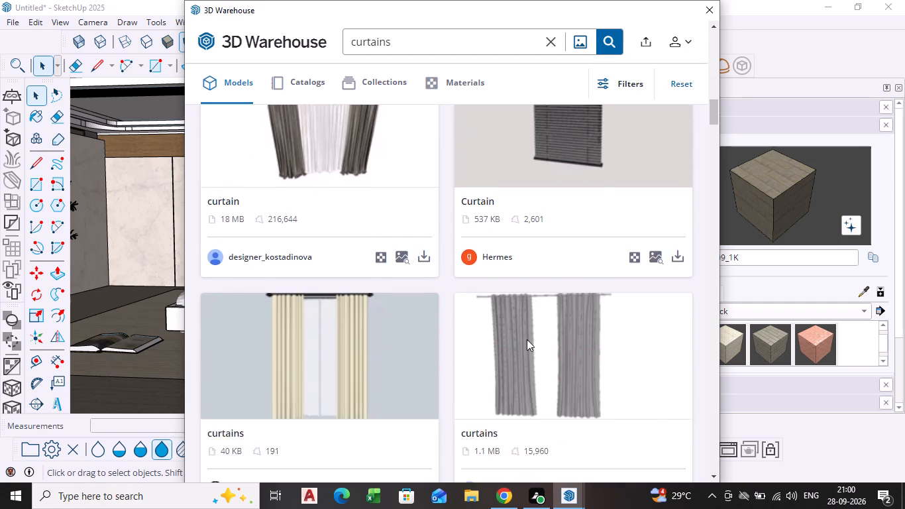
Filter the curtain model results to file sizes of 1 MB to 5 MB.
left_click(619, 82)
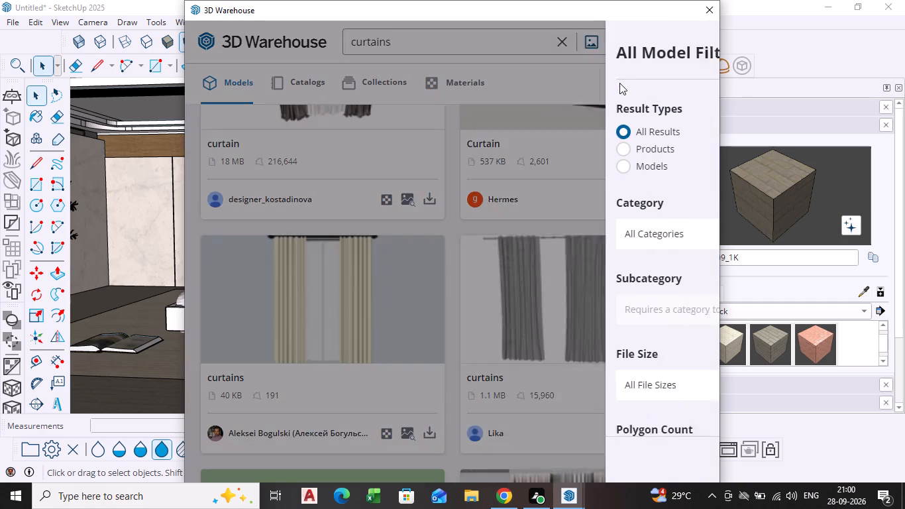
left_click(559, 240)
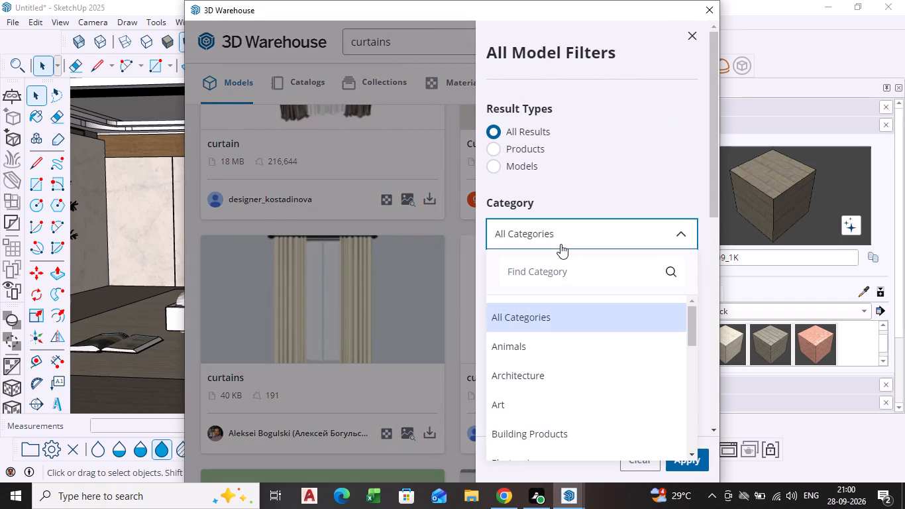
left_click(562, 243)
left_click(581, 305)
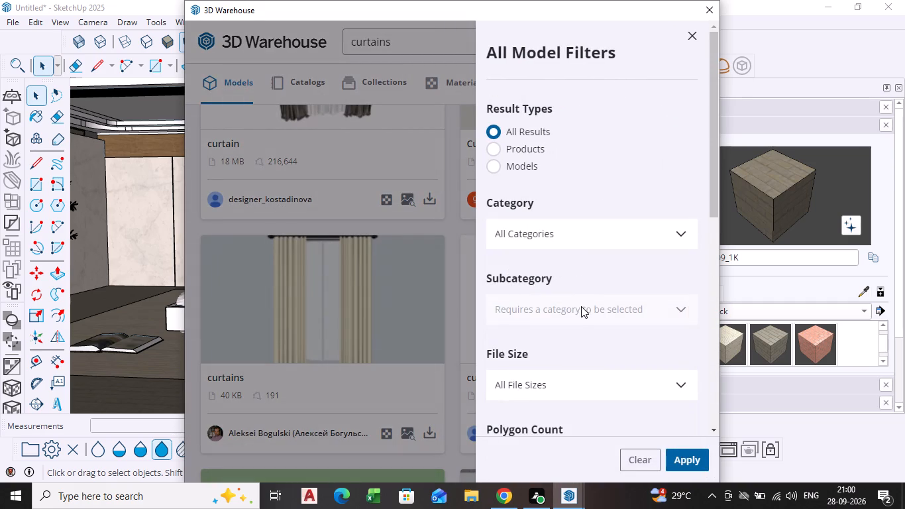
left_click(555, 400)
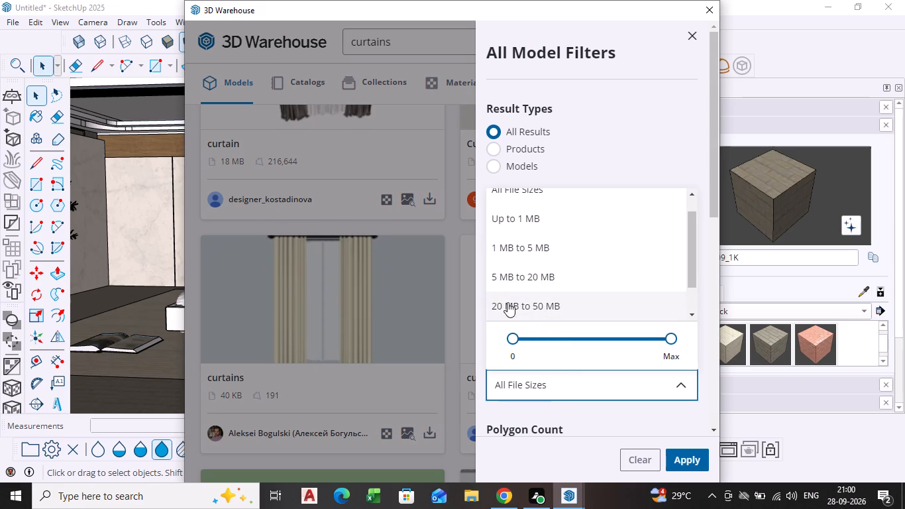
left_click(516, 240)
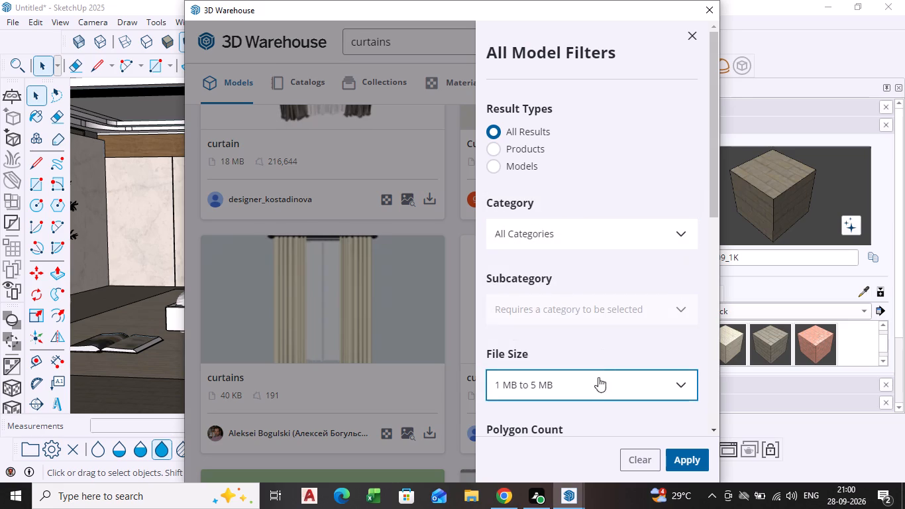
left_click(685, 464)
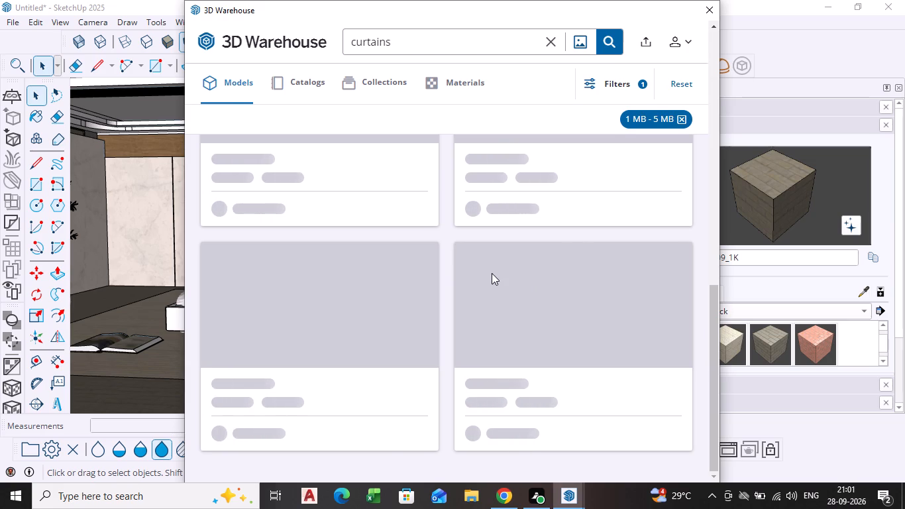
Browse the filtered 3D Warehouse curtain models and compare their styles, file sizes and polygon counts for one that suits the bedroom.
scroll(509, 280, "up", 4)
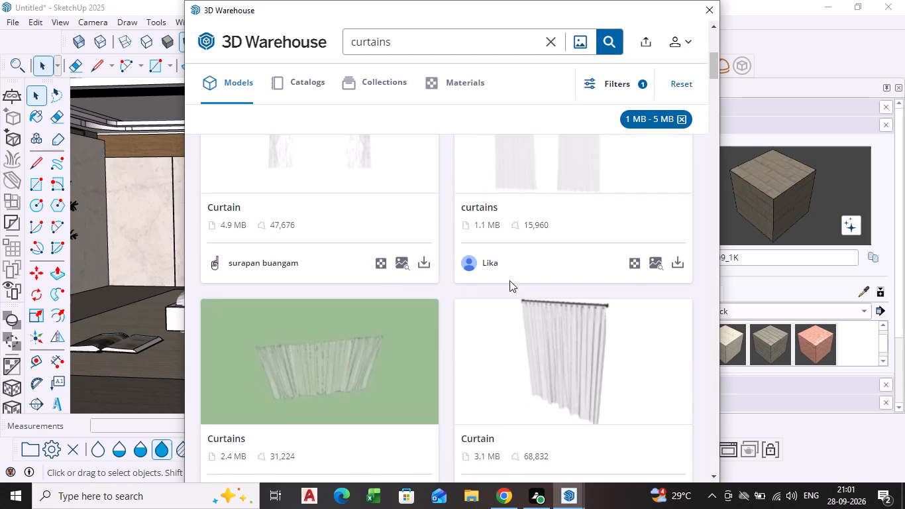
scroll(523, 309, "up", 4)
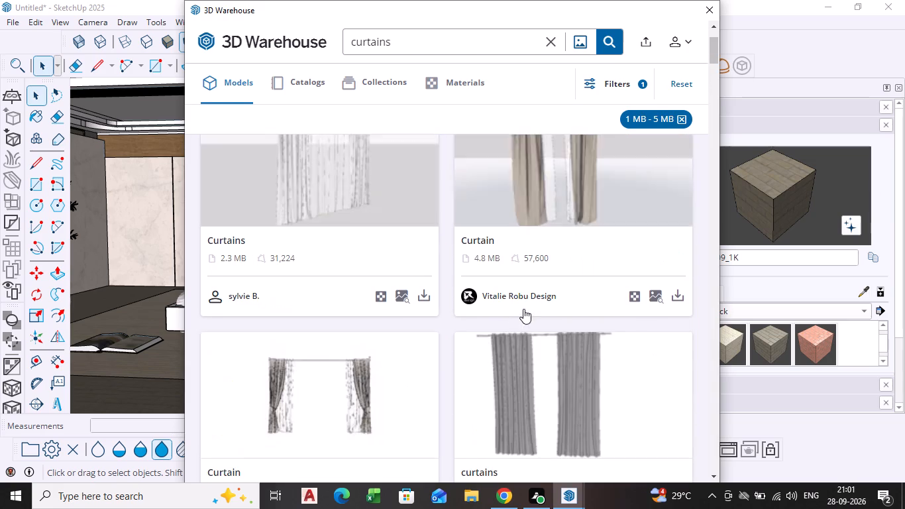
scroll(532, 317, "up", 4)
scroll(533, 319, "down", 3)
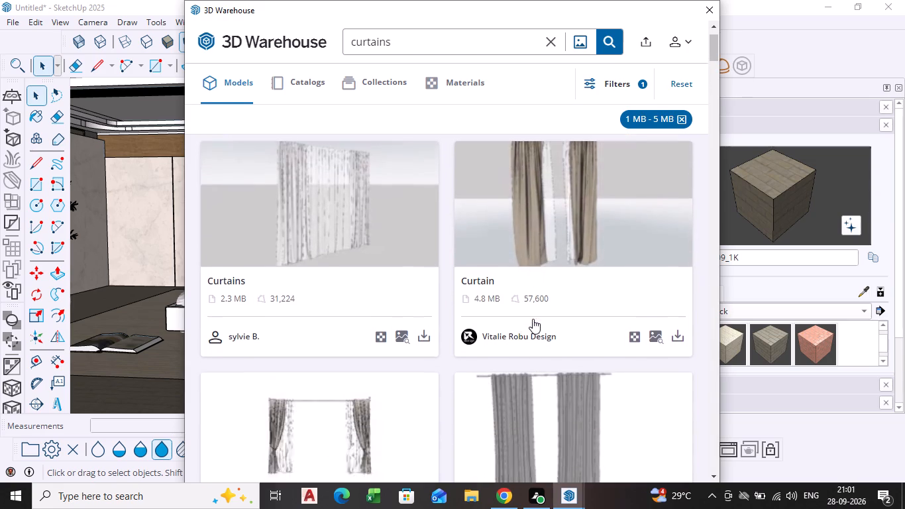
scroll(533, 319, "down", 5)
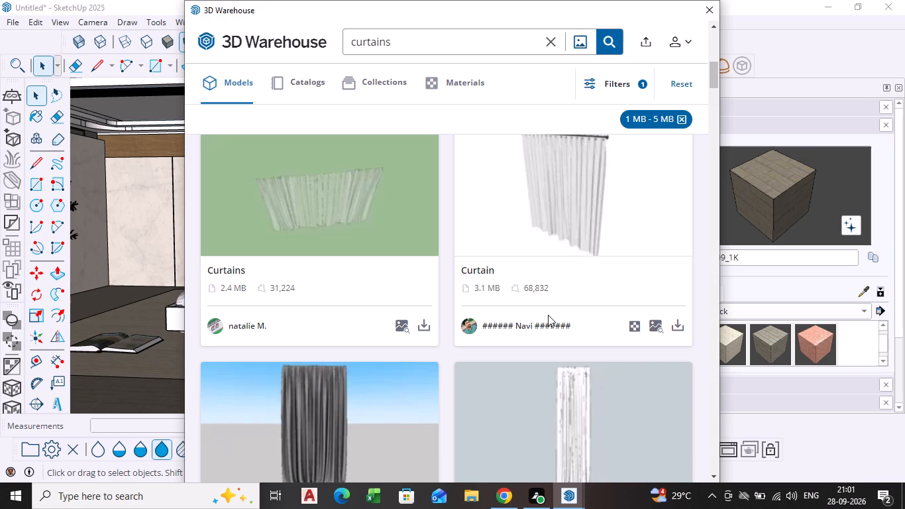
scroll(449, 269, "down", 3)
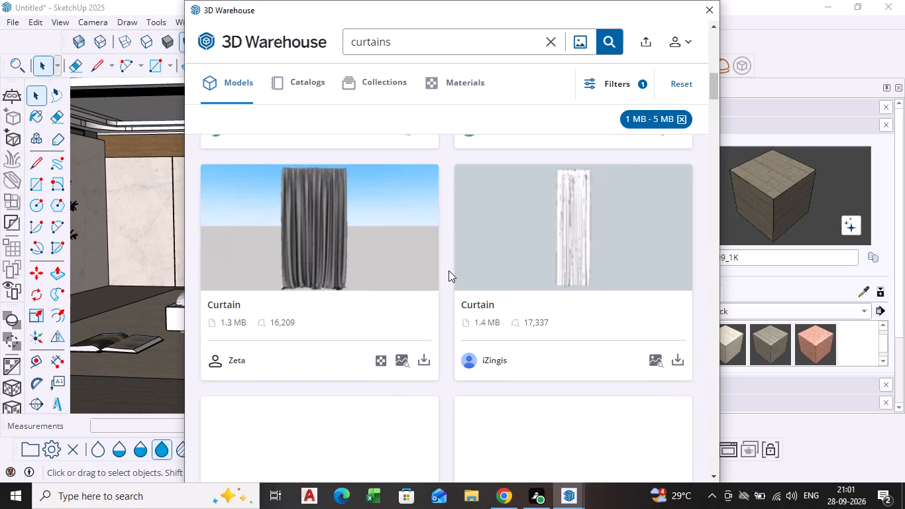
scroll(454, 273, "down", 6)
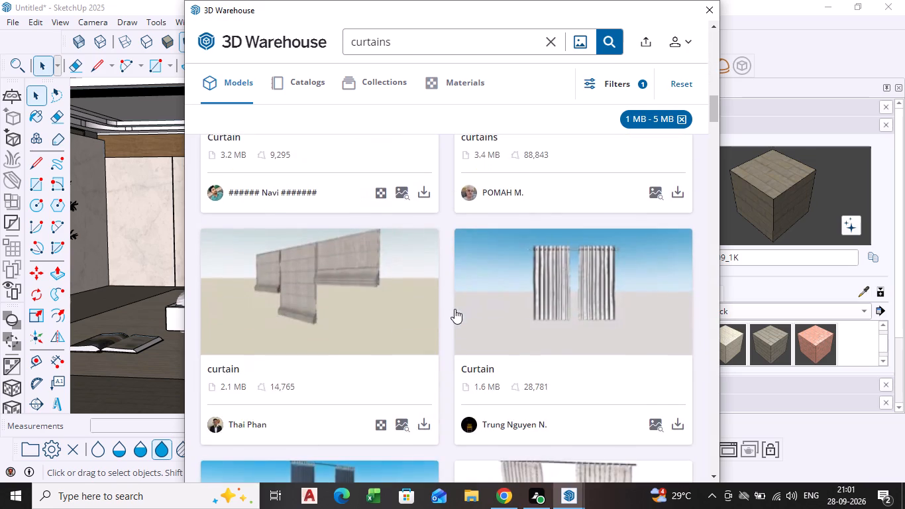
scroll(454, 309, "down", 7)
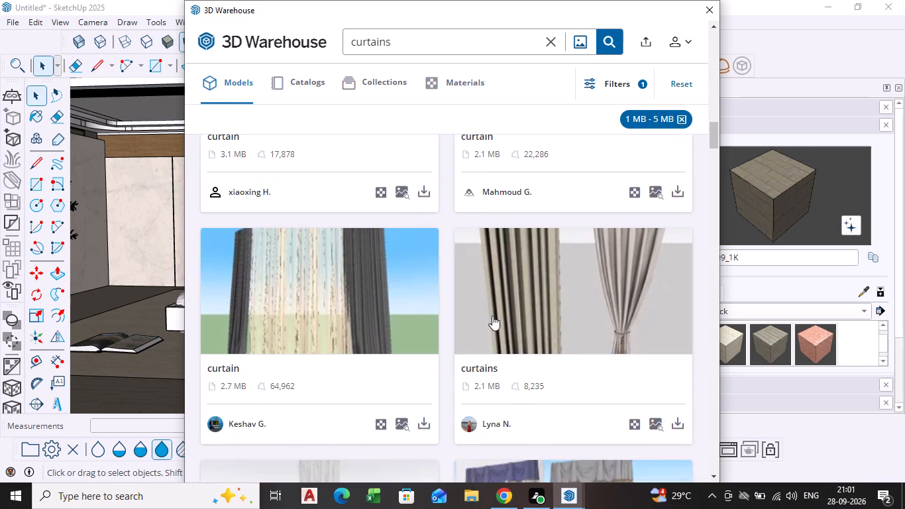
scroll(568, 331, "down", 7)
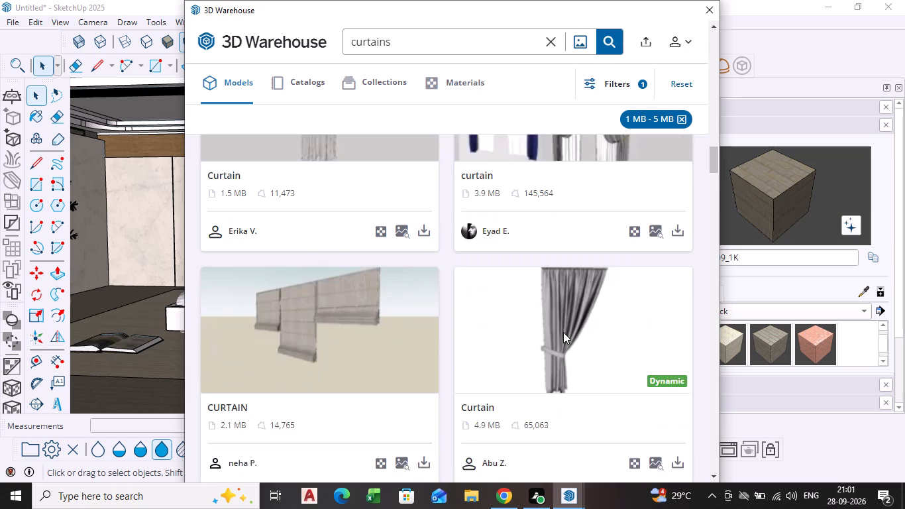
scroll(563, 332, "down", 8)
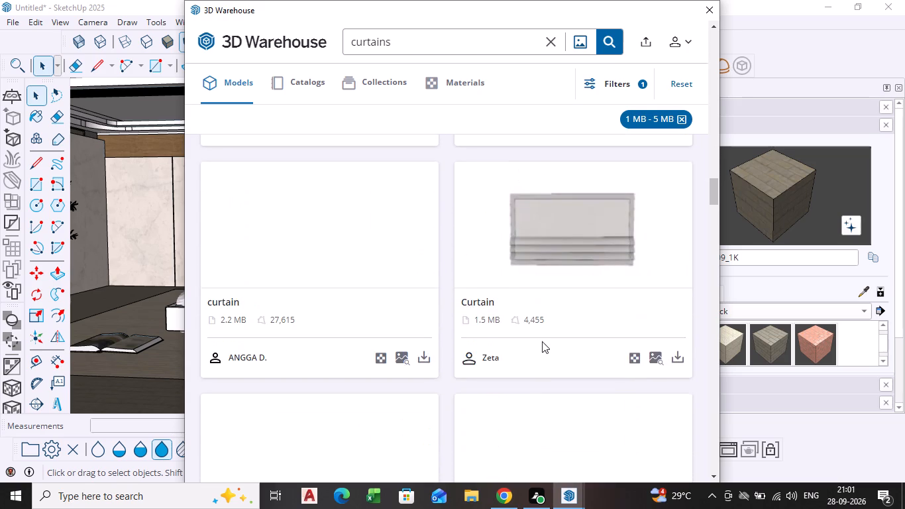
scroll(470, 405, "down", 6)
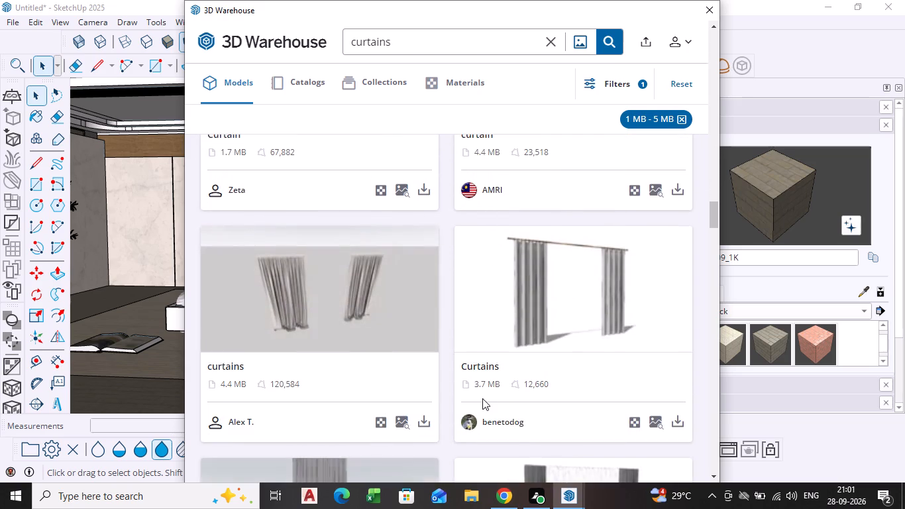
scroll(482, 398, "down", 6)
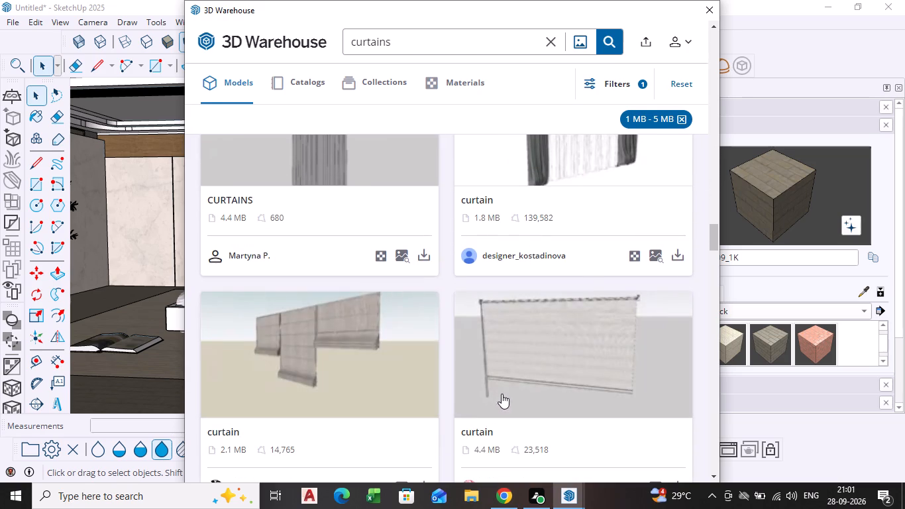
scroll(526, 383, "up", 3)
scroll(531, 374, "down", 7)
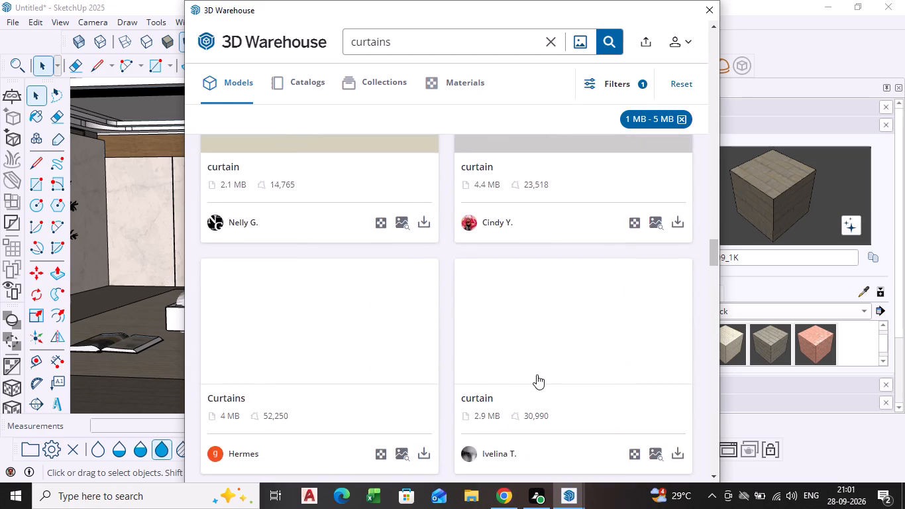
scroll(537, 374, "down", 3)
scroll(547, 368, "up", 3)
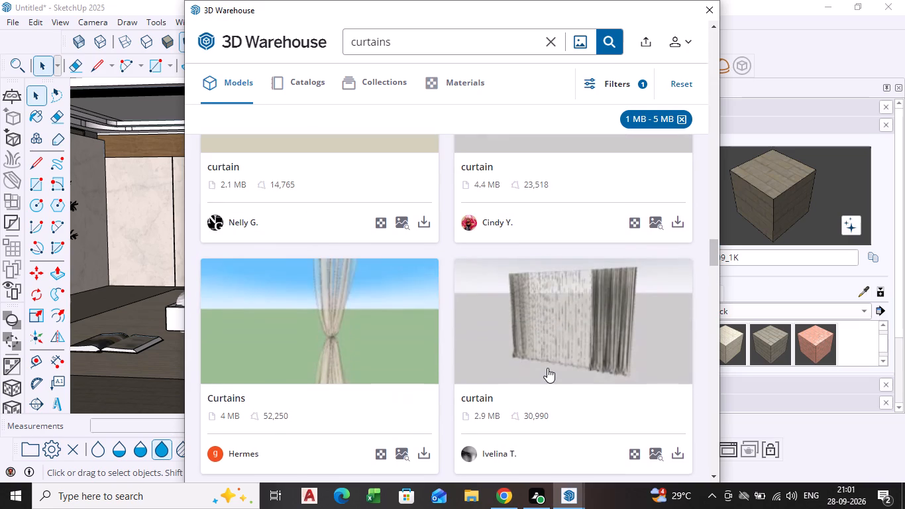
scroll(547, 368, "down", 10)
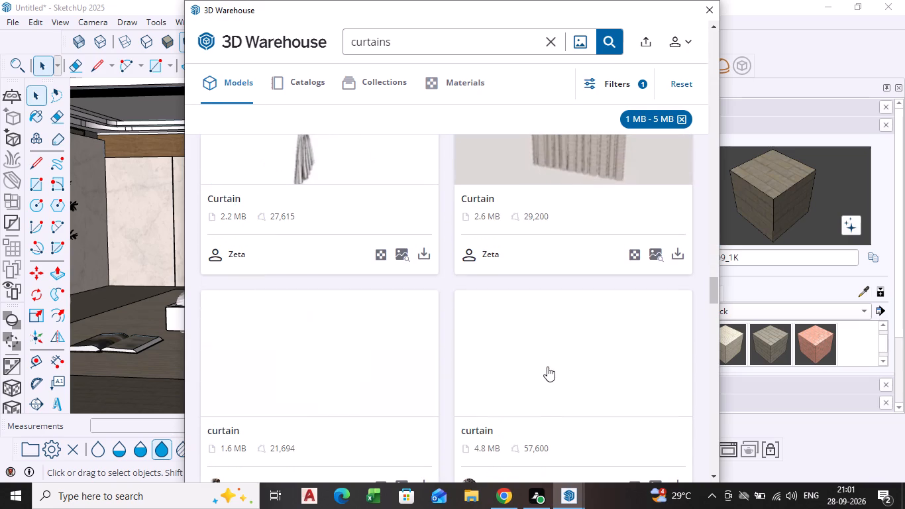
scroll(547, 367, "down", 6)
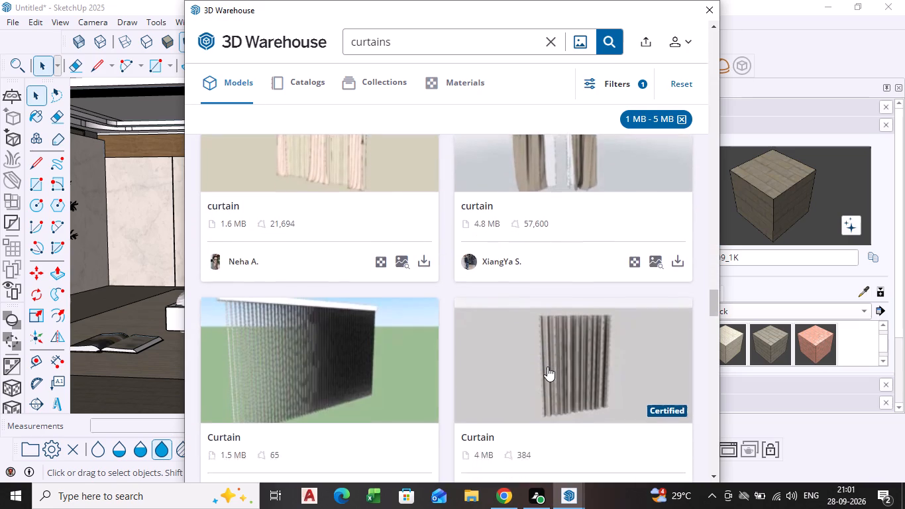
scroll(547, 367, "down", 6)
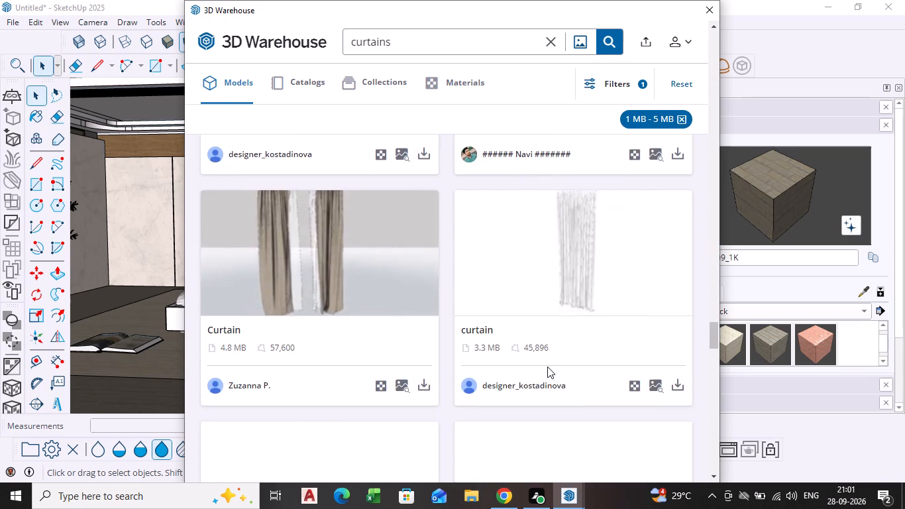
scroll(547, 367, "down", 2)
Download the 3.1 MB white pleated curtain hanging on a dark rod directly into the current model.
scroll(547, 367, "up", 9)
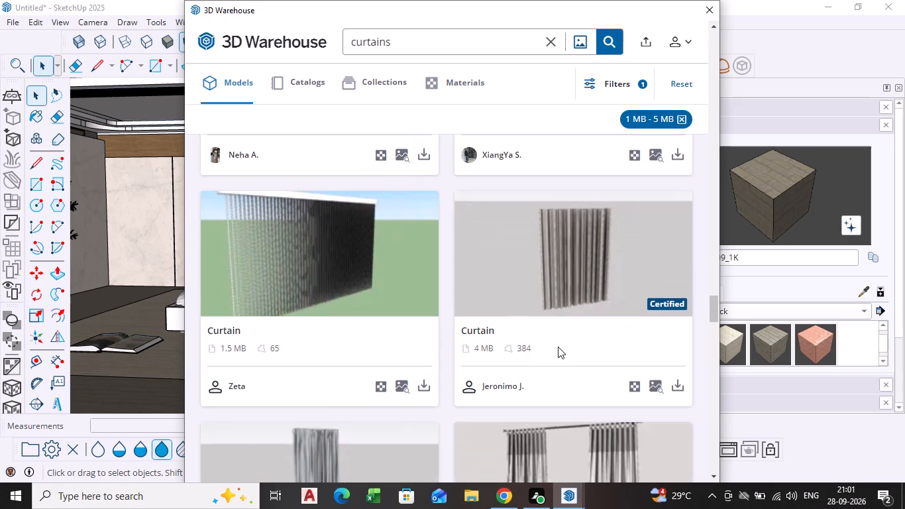
scroll(558, 347, "up", 20)
scroll(558, 347, "up", 20)
scroll(558, 347, "up", 5)
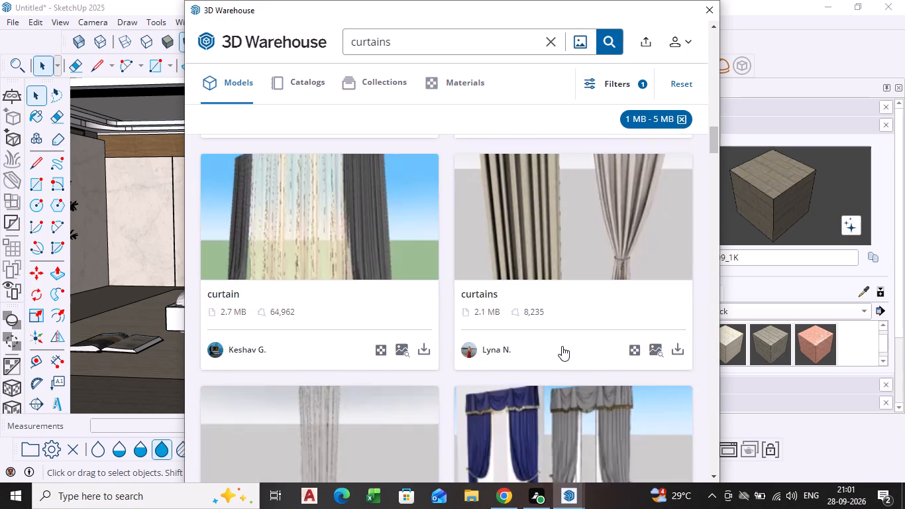
scroll(562, 346, "up", 20)
scroll(562, 346, "up", 6)
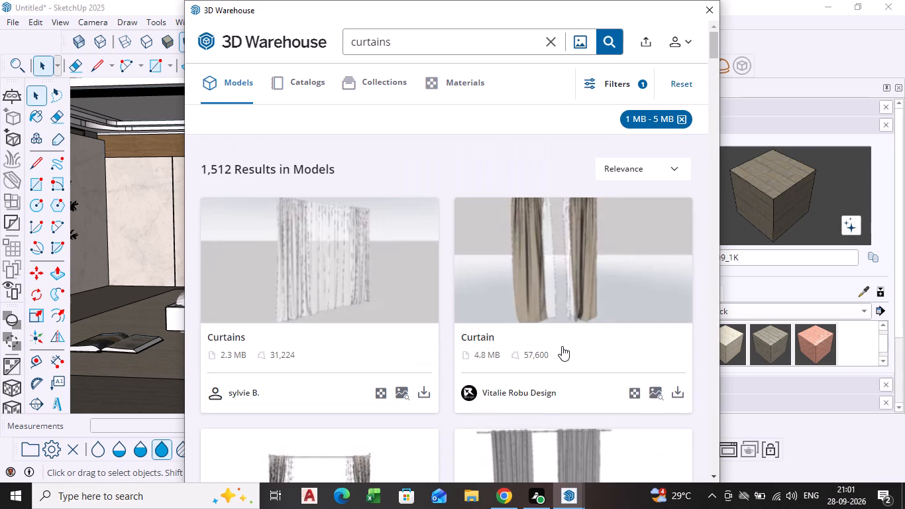
scroll(562, 346, "up", 4)
scroll(562, 341, "down", 5)
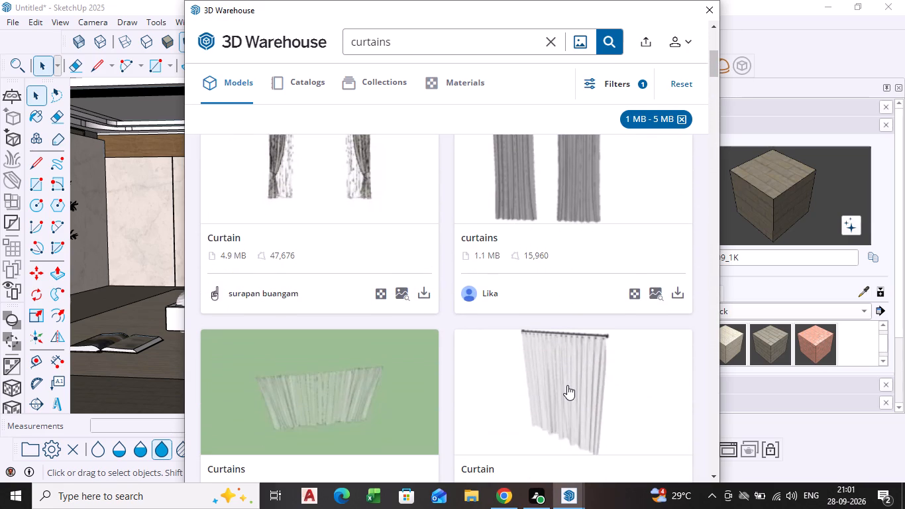
left_click(567, 385)
scroll(564, 386, "down", 3)
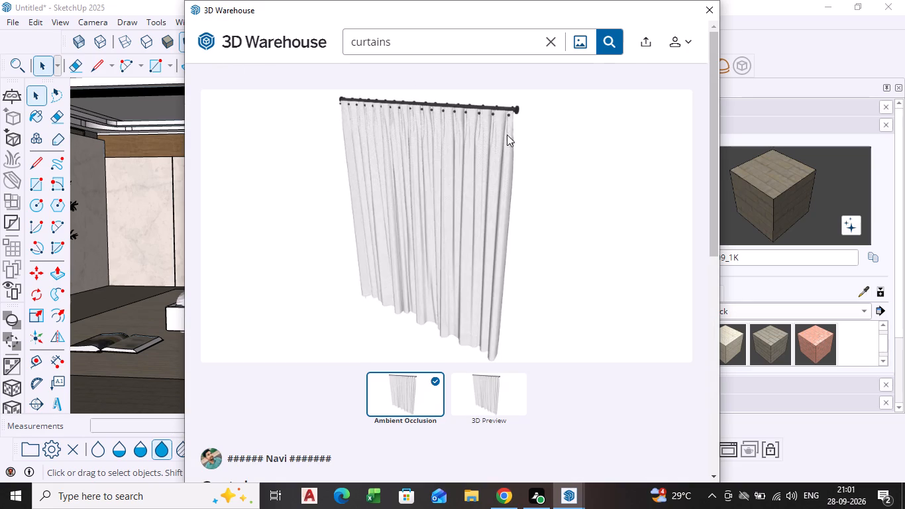
scroll(505, 152, "down", 3)
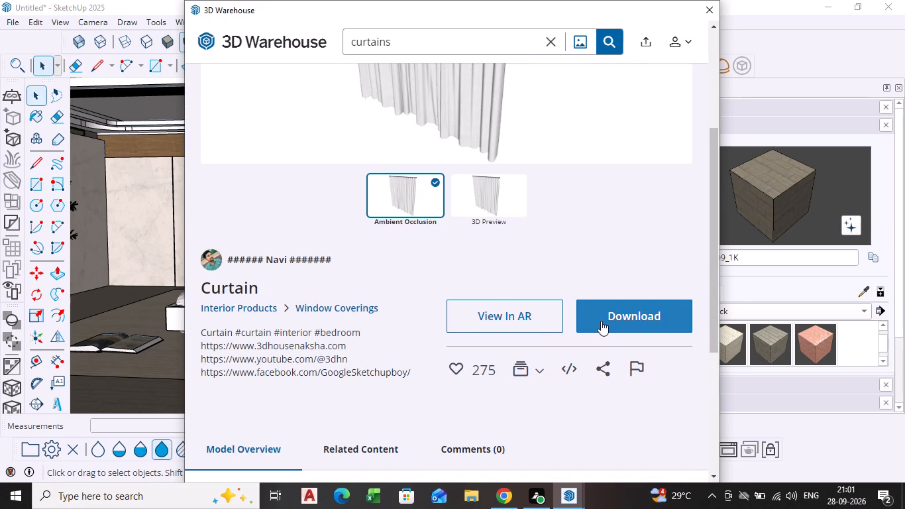
left_click(601, 321)
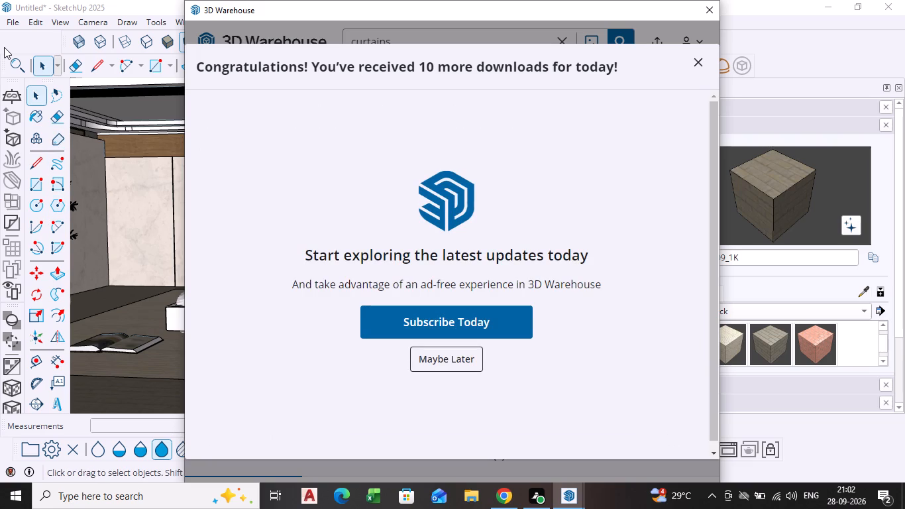
left_click(450, 356)
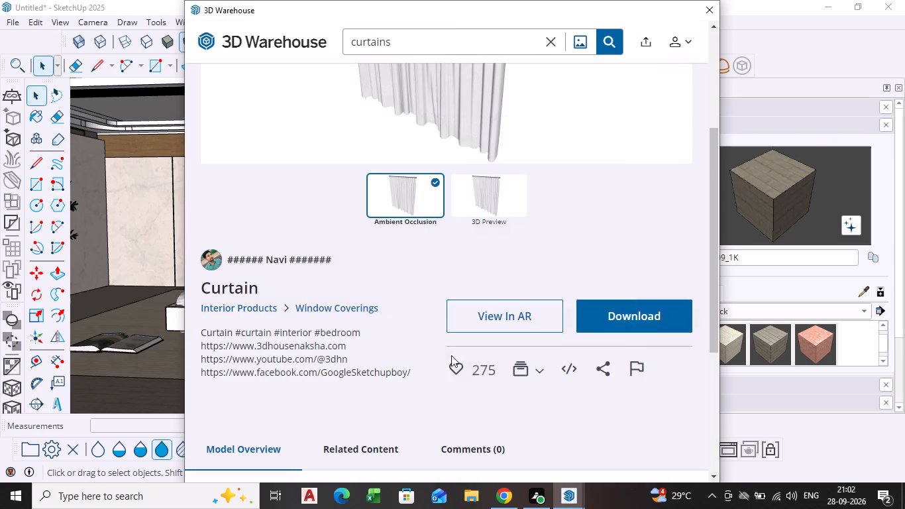
left_click(612, 315)
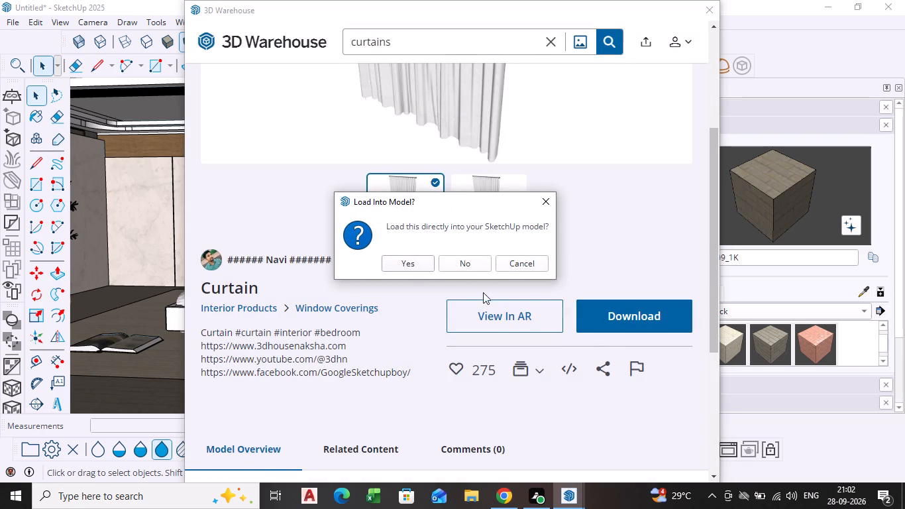
left_click(407, 266)
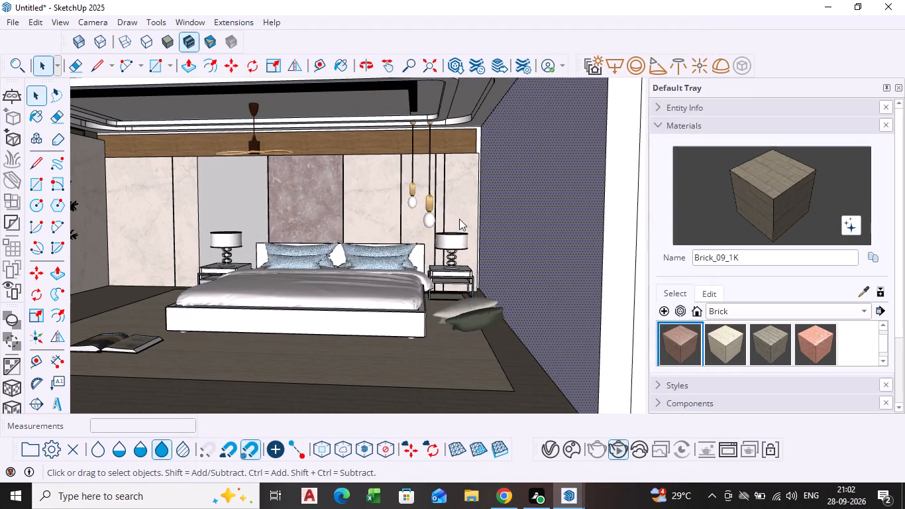
Place the curtain component at the upper corner endpoint where the bed's back wall meets the side wall by the pendant lights.
scroll(399, 217, "down", 4)
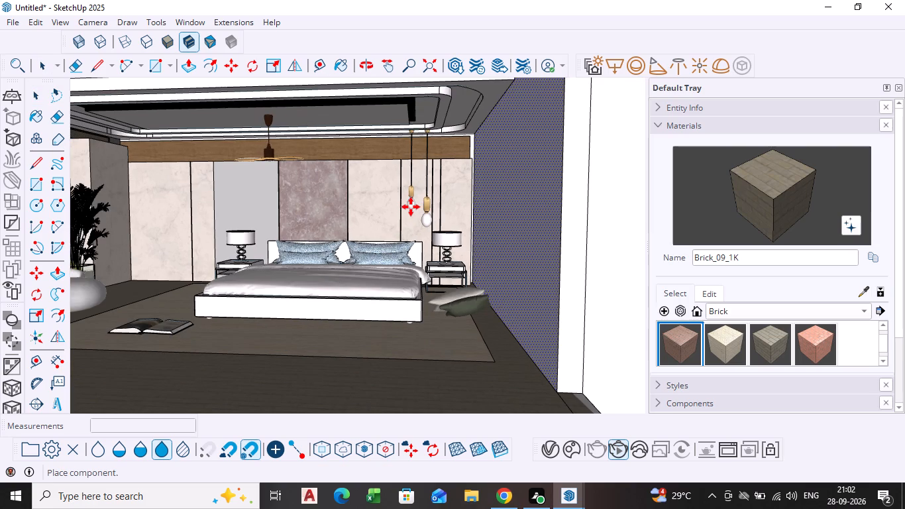
scroll(475, 137, "up", 2)
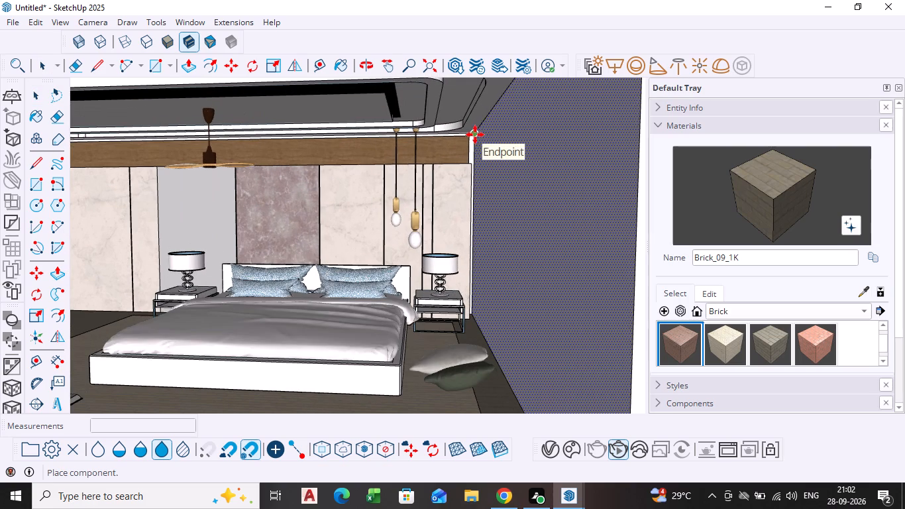
left_click(474, 133)
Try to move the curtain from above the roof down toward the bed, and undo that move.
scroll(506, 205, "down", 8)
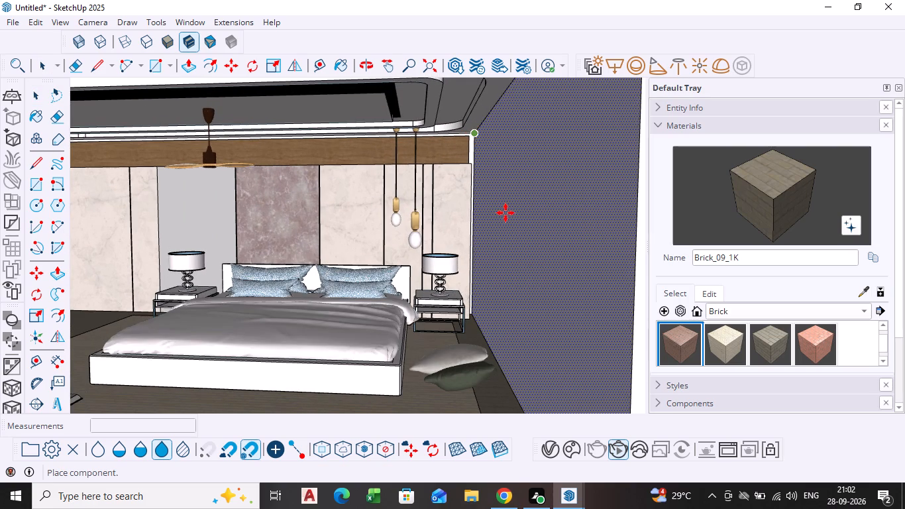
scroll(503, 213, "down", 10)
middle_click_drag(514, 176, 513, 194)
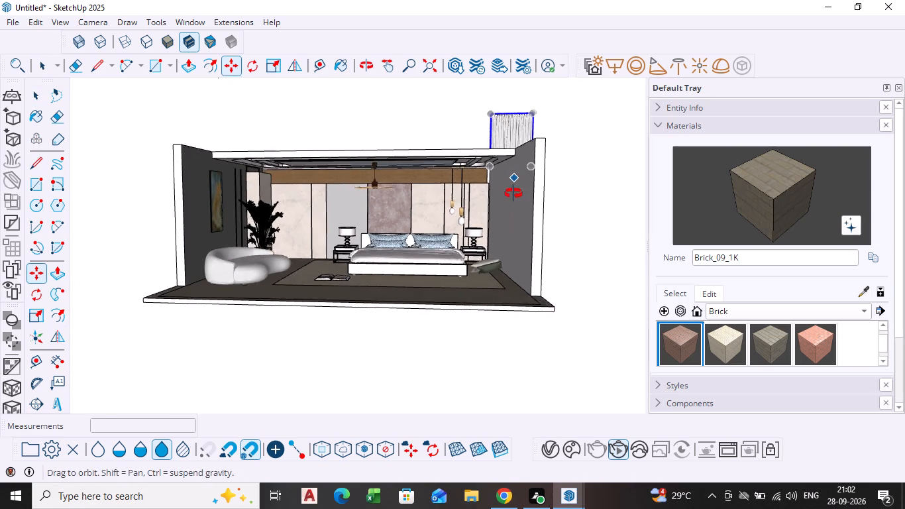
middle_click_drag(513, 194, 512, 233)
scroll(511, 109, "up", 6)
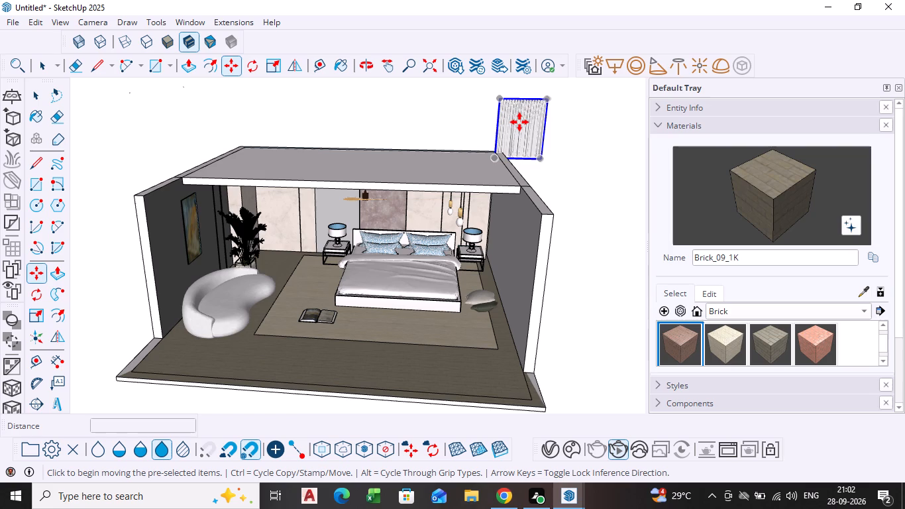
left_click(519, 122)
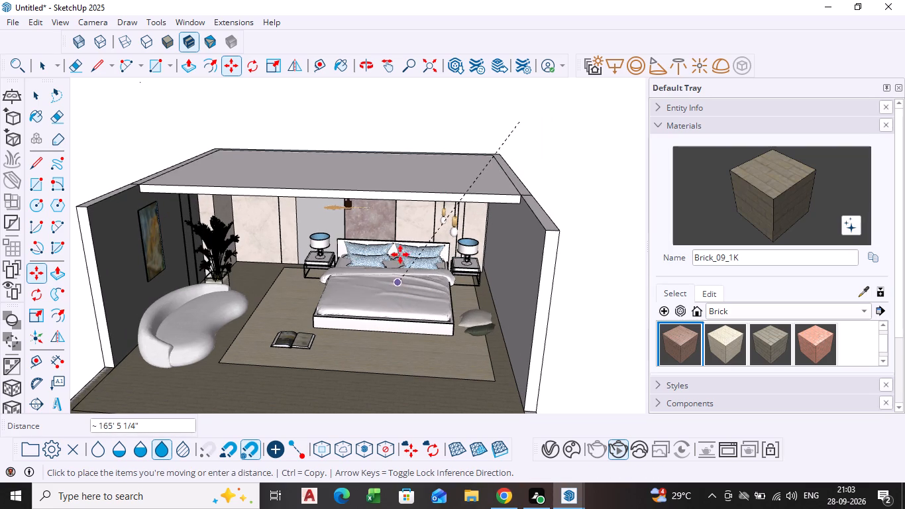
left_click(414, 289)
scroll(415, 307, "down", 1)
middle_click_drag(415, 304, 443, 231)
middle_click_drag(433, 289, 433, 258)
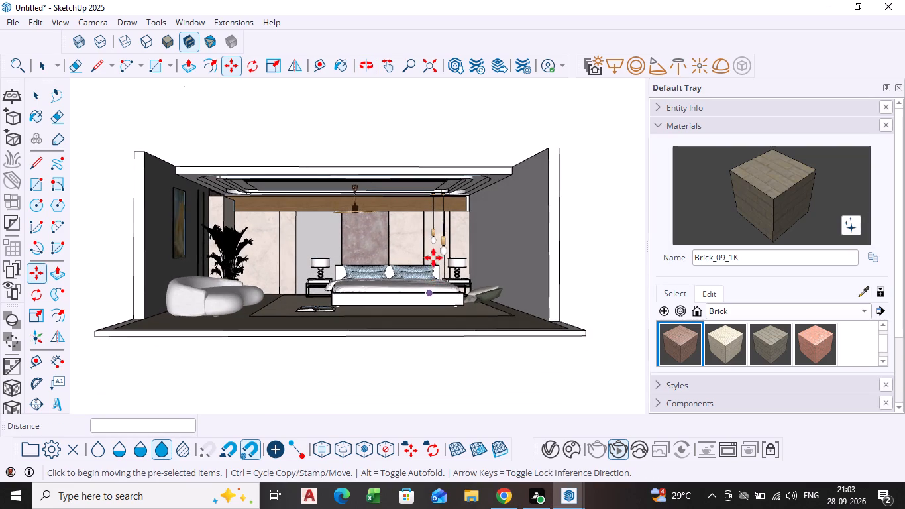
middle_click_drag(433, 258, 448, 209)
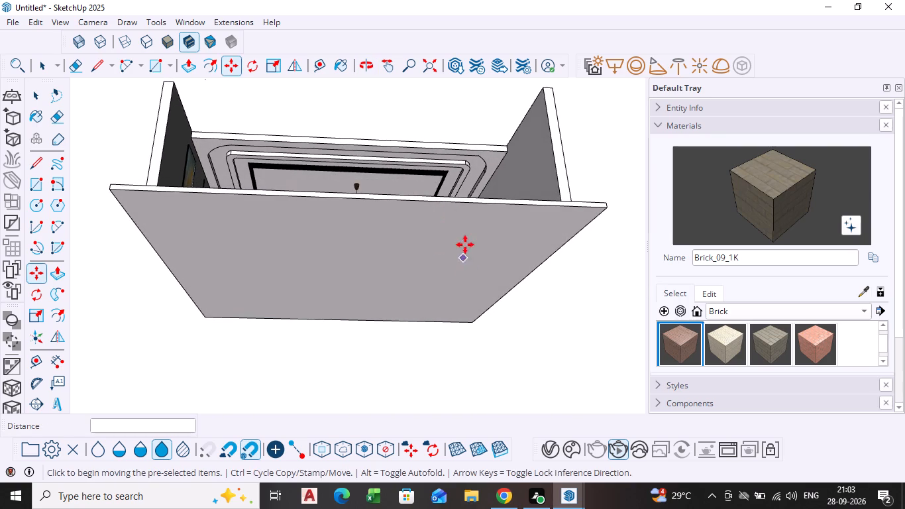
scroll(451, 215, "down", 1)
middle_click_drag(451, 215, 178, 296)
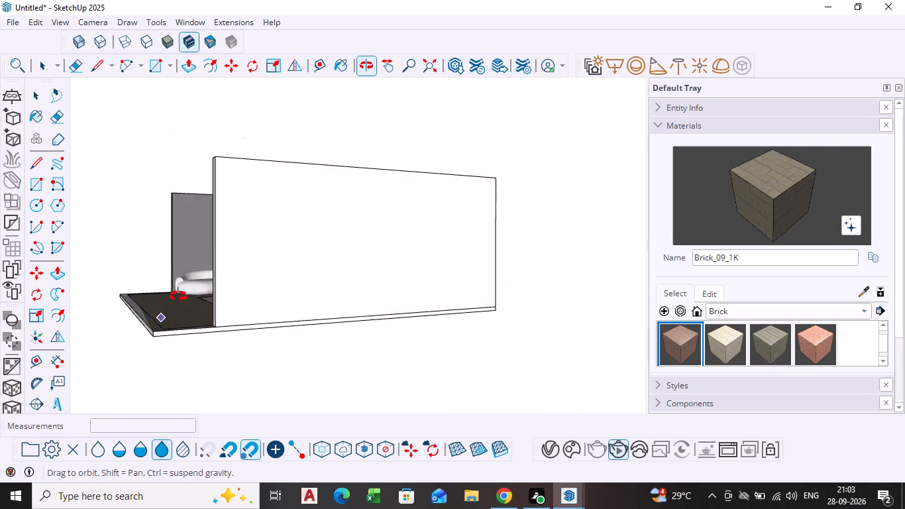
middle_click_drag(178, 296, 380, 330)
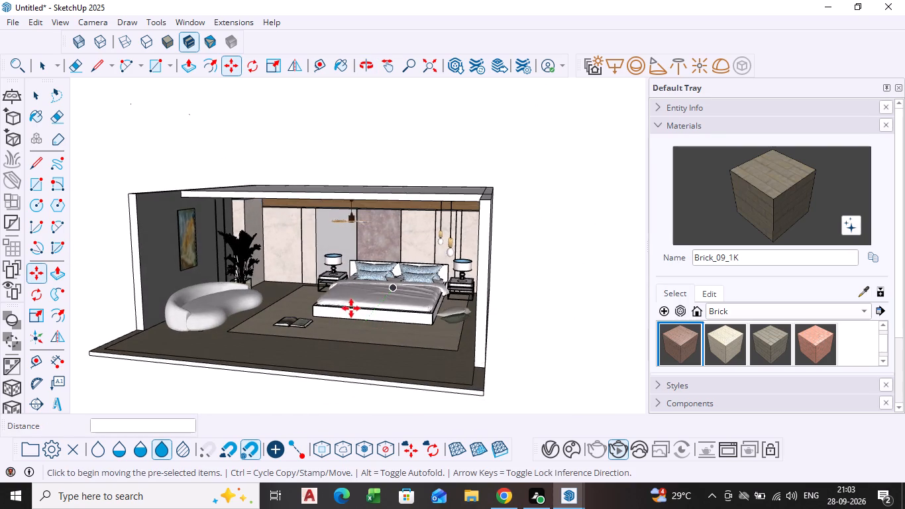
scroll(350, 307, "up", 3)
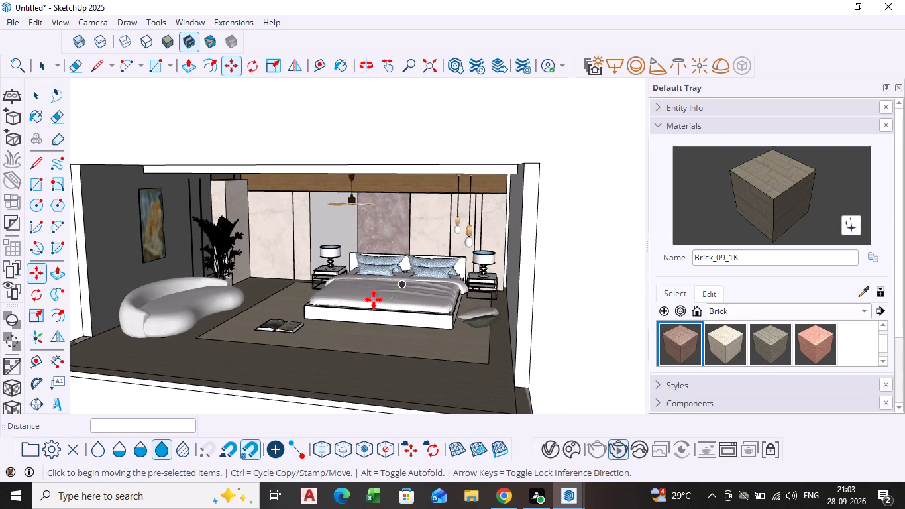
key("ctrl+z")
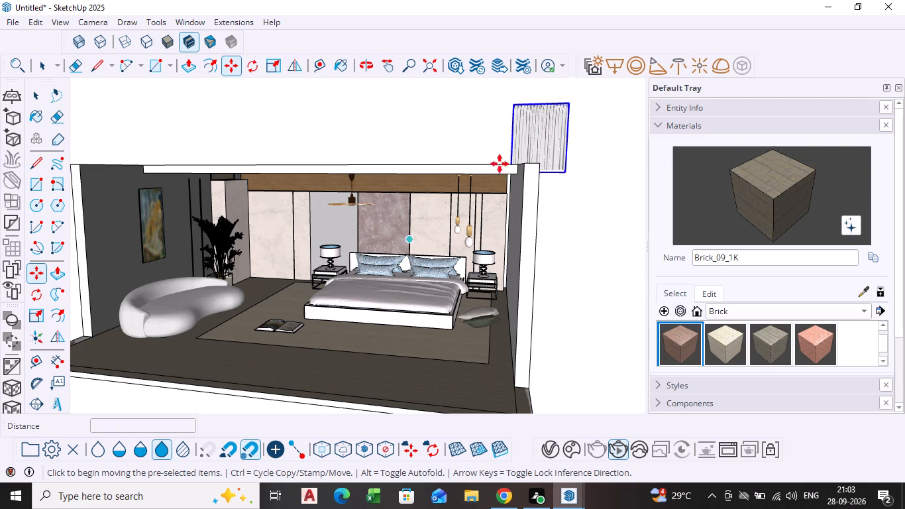
Move the curtain from above the roof down to the open front of the room, in front of the bed.
left_click(559, 117)
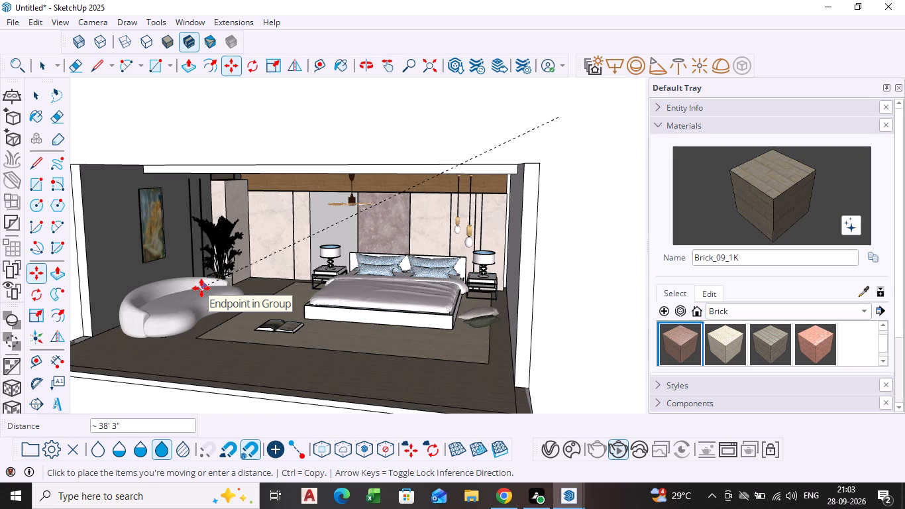
middle_click_drag(421, 254, 481, 261)
scroll(360, 326, "down", 5)
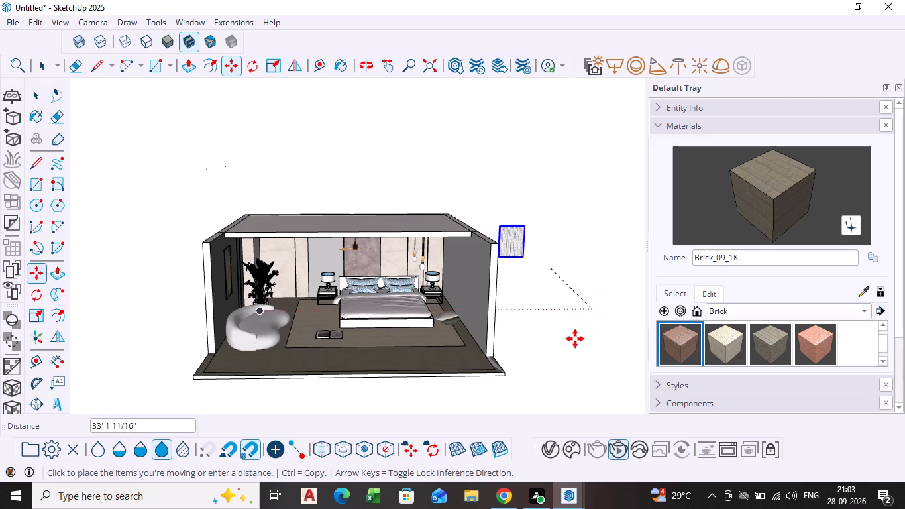
left_click(592, 302)
scroll(484, 211, "up", 7)
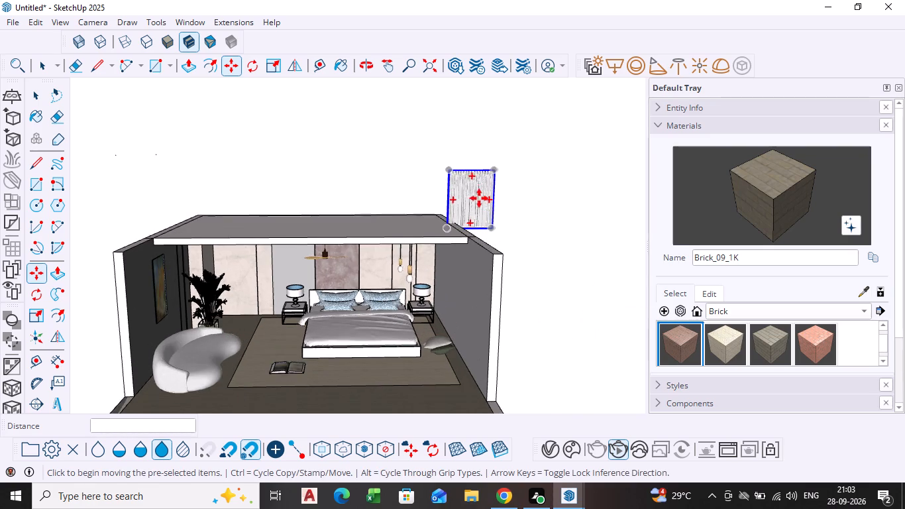
left_click(471, 199)
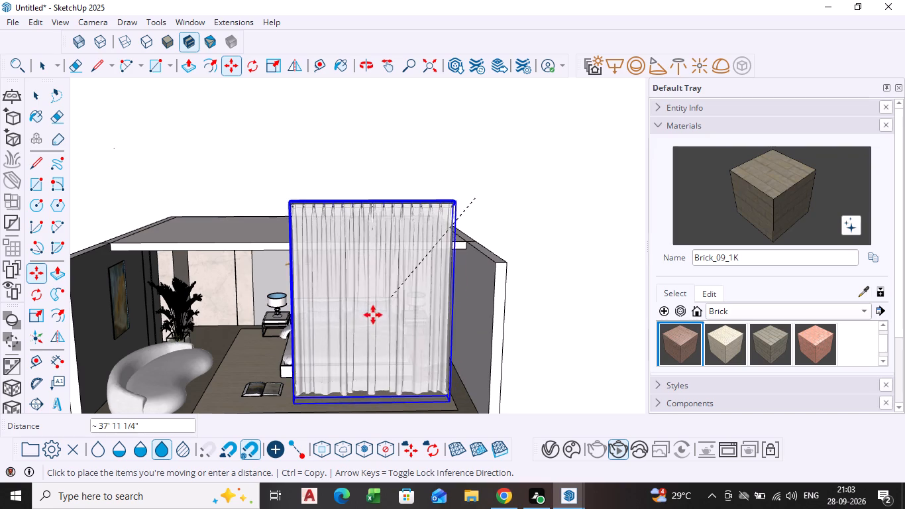
scroll(377, 331, "down", 7)
left_click(372, 339)
scroll(449, 308, "down", 3)
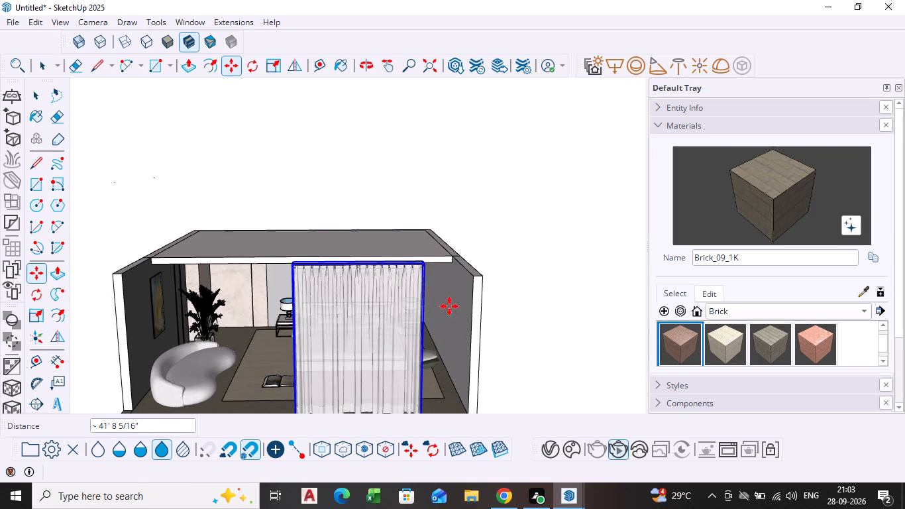
scroll(396, 330, "down", 2)
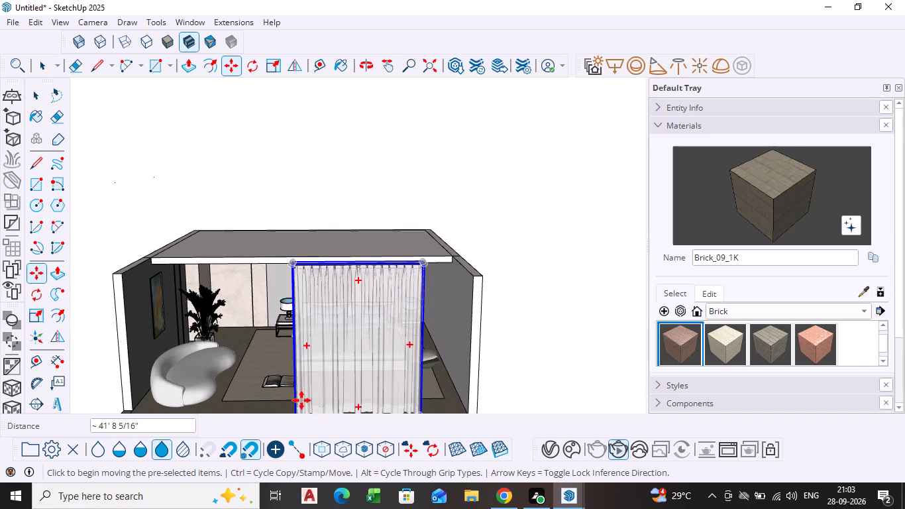
scroll(476, 253, "down", 4)
Shift the curtain upward so its lower edge sits around bed height at the room's open front.
scroll(401, 321, "up", 3)
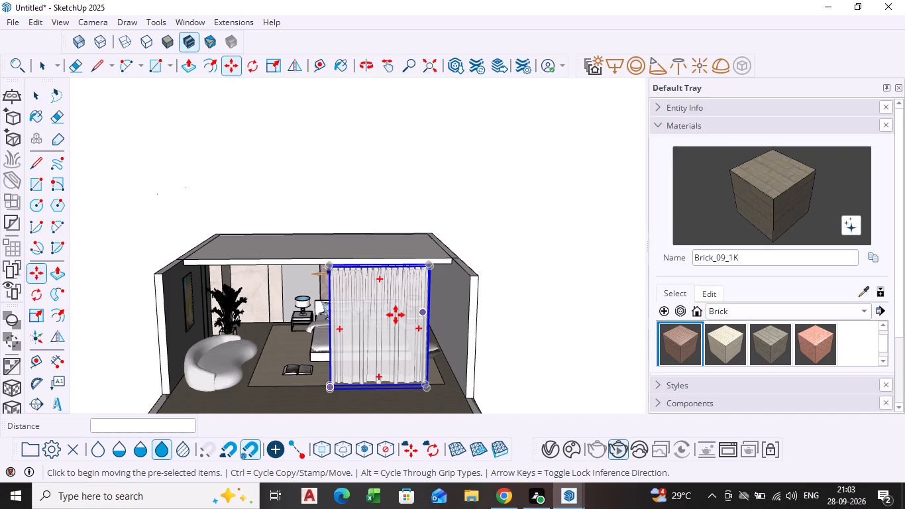
scroll(392, 311, "up", 5)
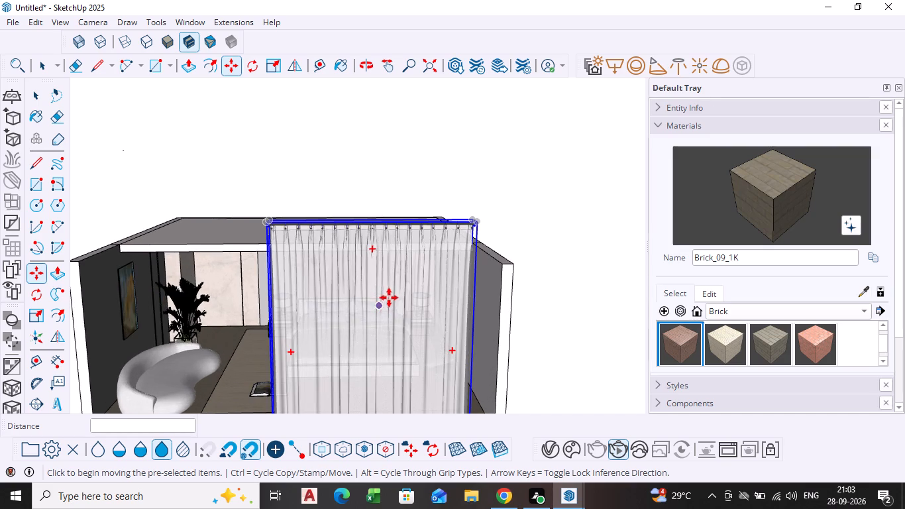
left_click(387, 294)
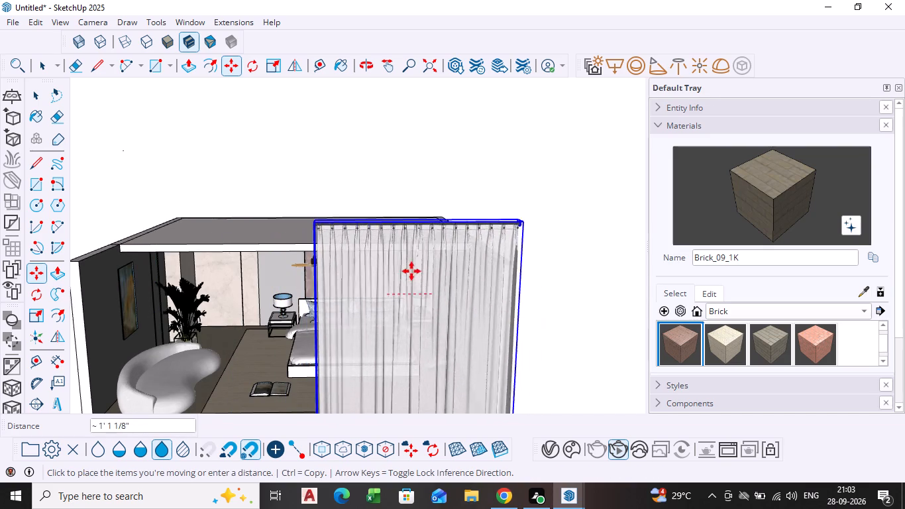
scroll(408, 267, "down", 3)
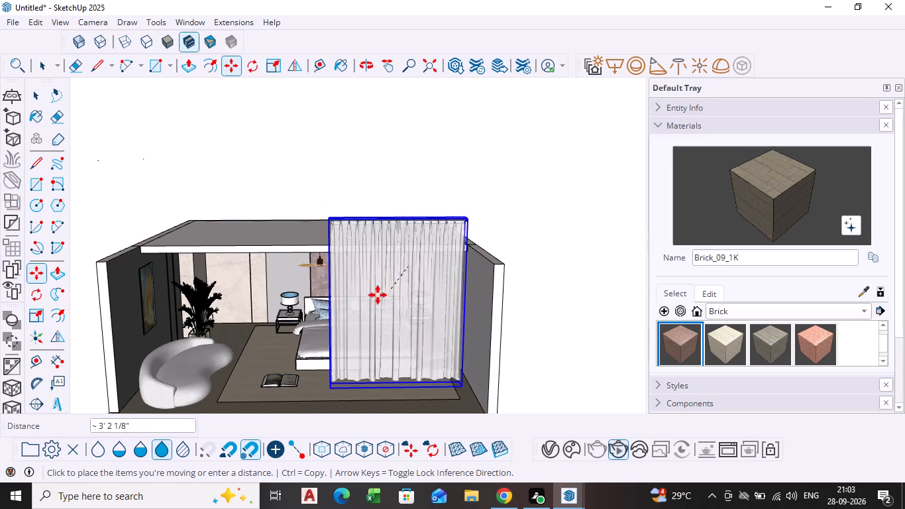
left_click(403, 247)
key("space")
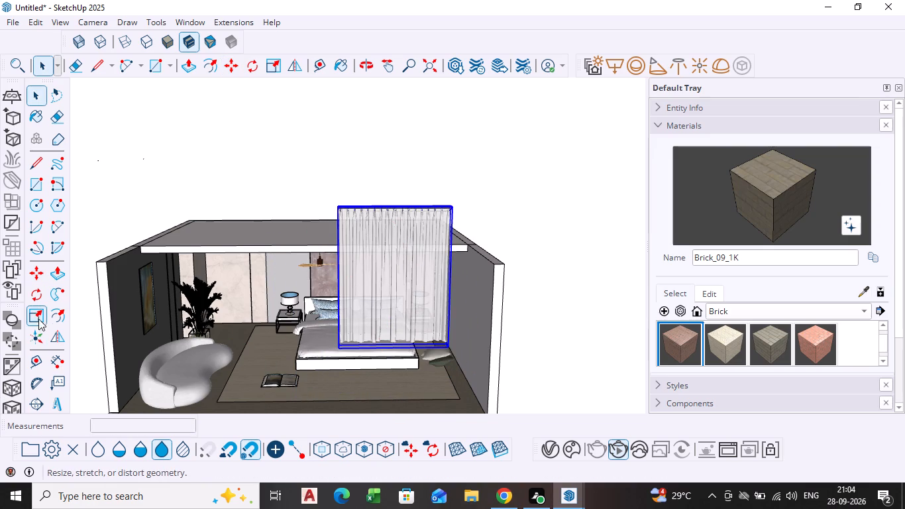
Rotate the curtain about 88° around the vertical axis at its lower corner, turning it parallel to the side wall.
left_click_drag(35, 286, 36, 279)
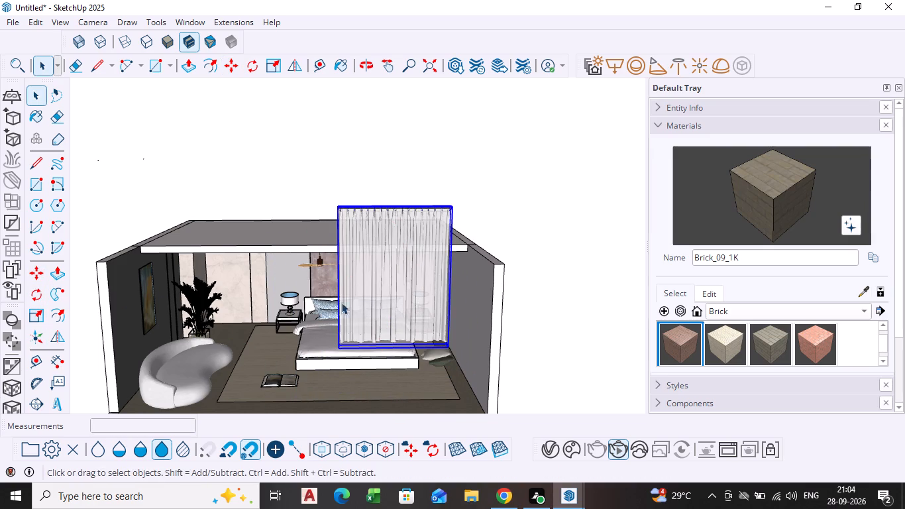
left_click(30, 292)
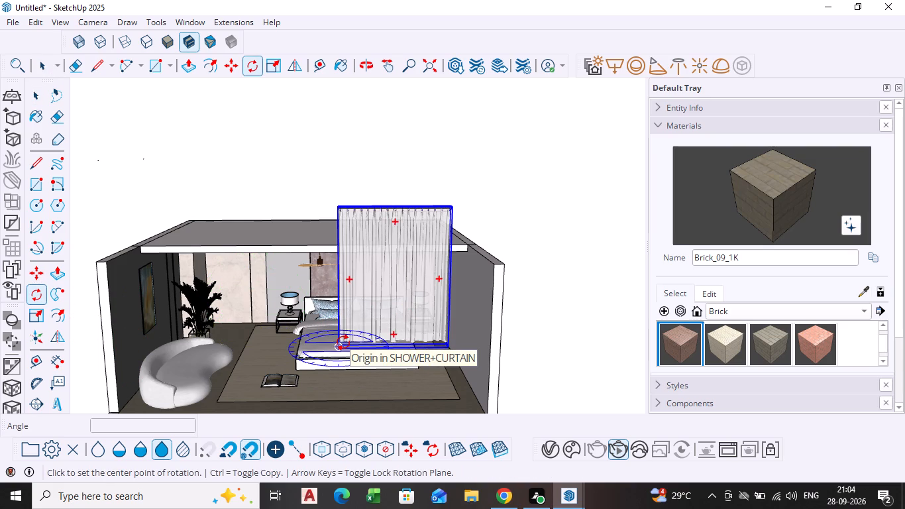
left_click(343, 343)
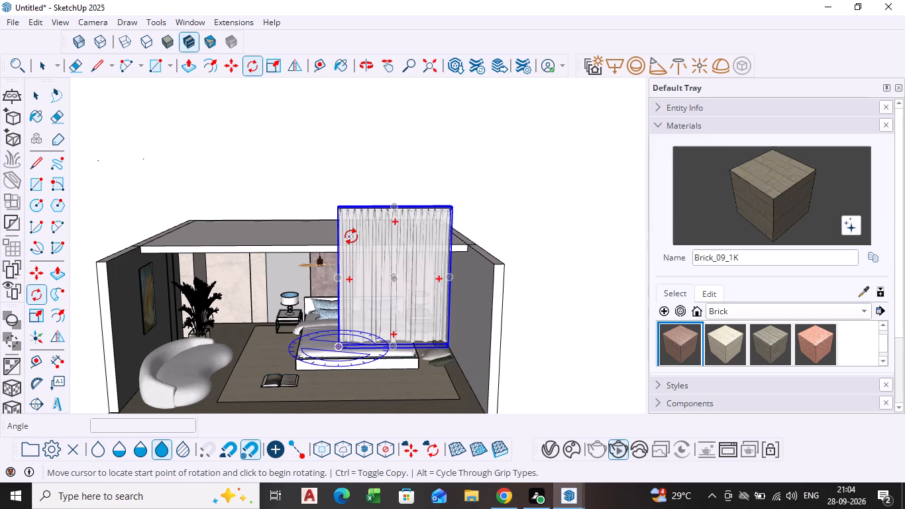
left_click(351, 237)
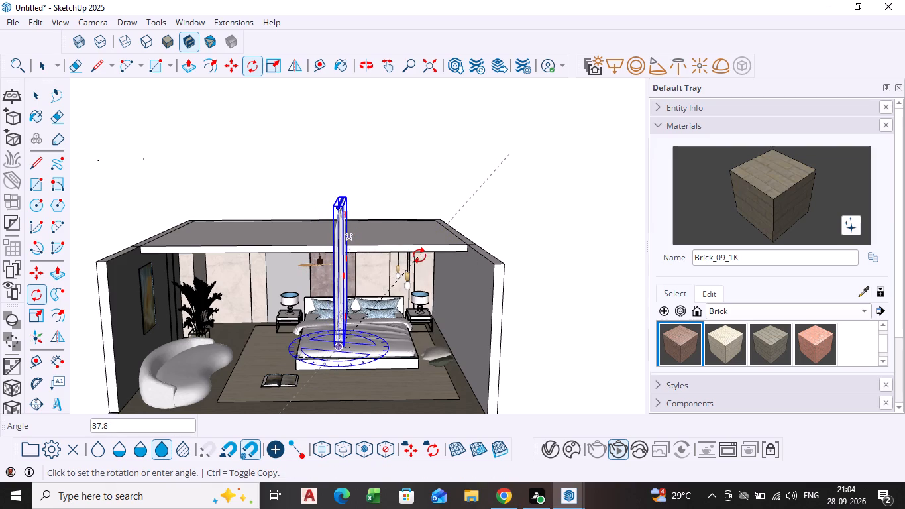
left_click(419, 256)
middle_click_drag(370, 311, 453, 319)
key("space")
Move the rotated curtain about 8' toward the open front end of the side wall by the pendant lights.
left_click(569, 290)
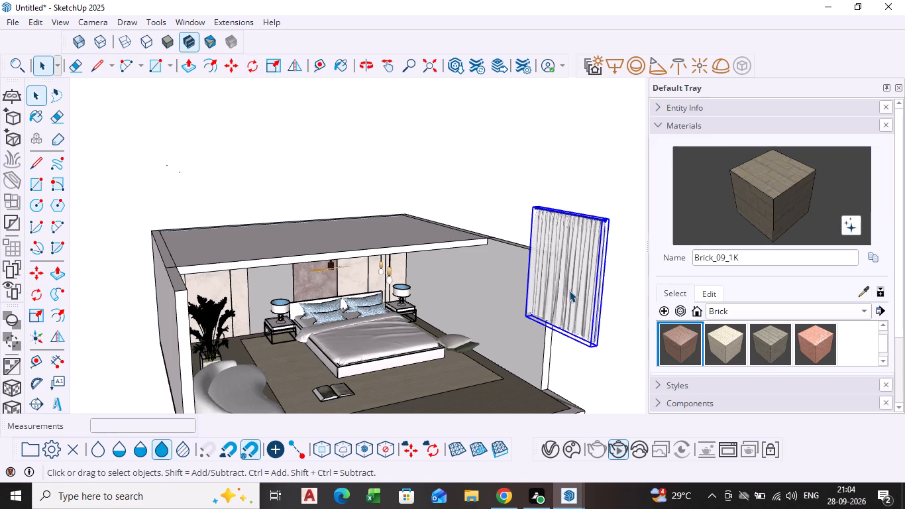
key("m")
left_click(569, 290)
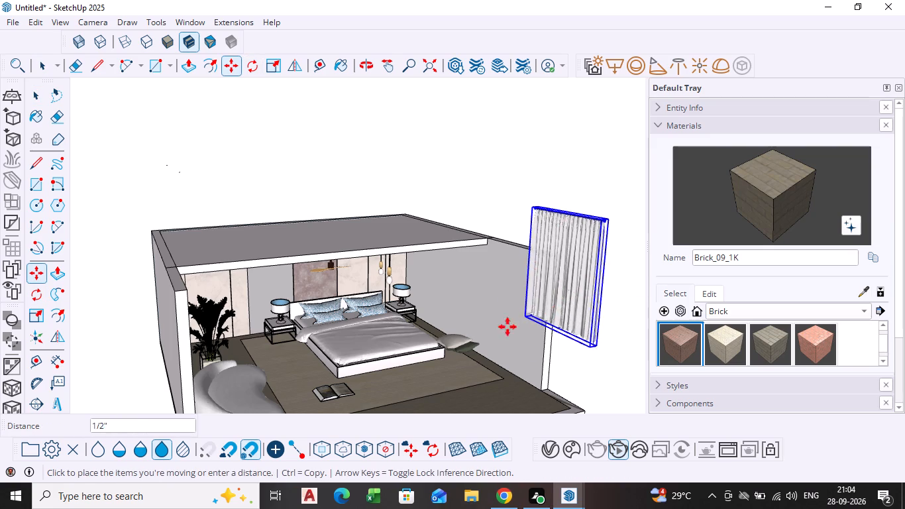
scroll(454, 321, "up", 17)
scroll(457, 329, "up", 6)
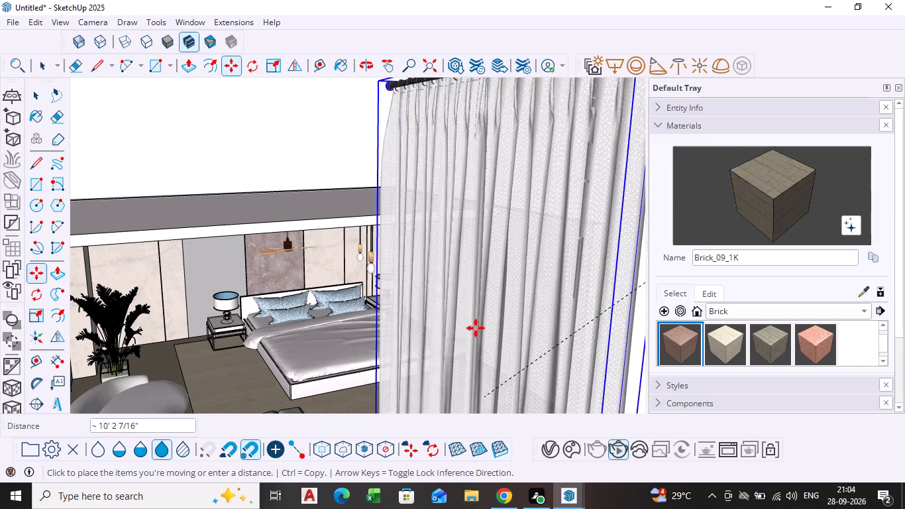
scroll(467, 318, "down", 4)
left_click(466, 317)
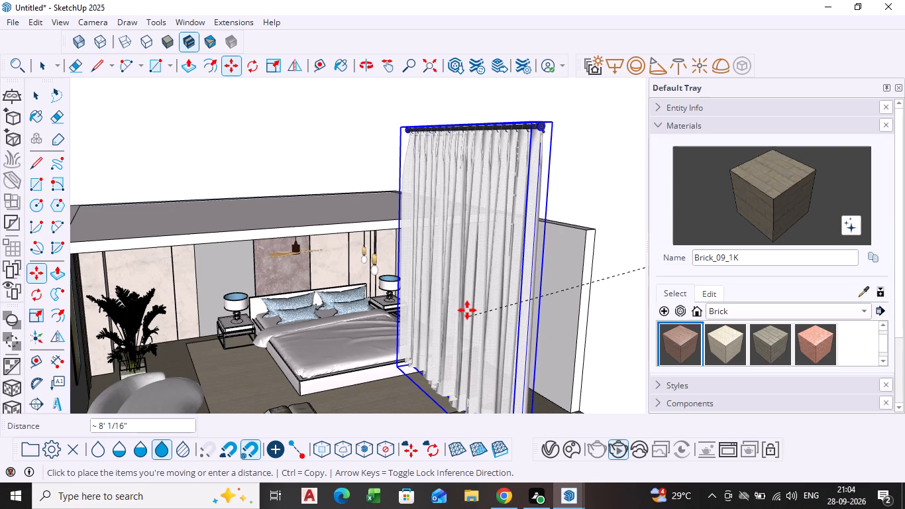
key("space")
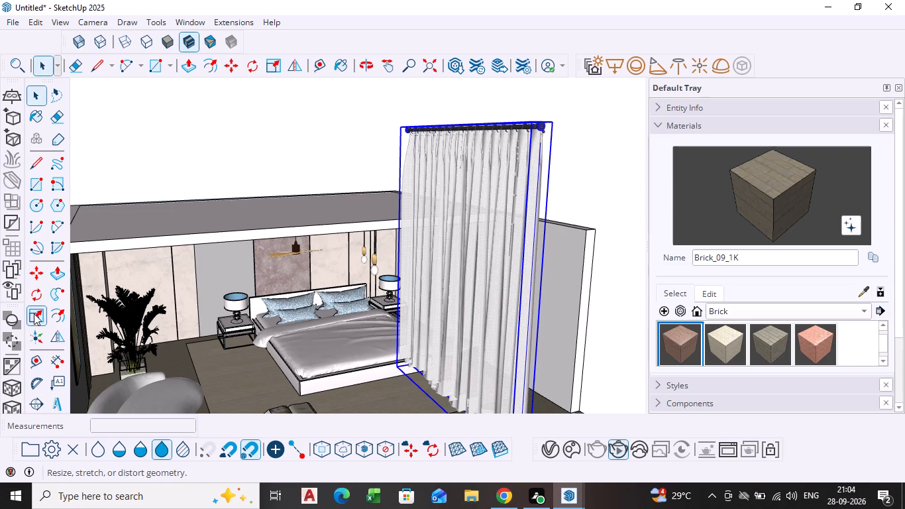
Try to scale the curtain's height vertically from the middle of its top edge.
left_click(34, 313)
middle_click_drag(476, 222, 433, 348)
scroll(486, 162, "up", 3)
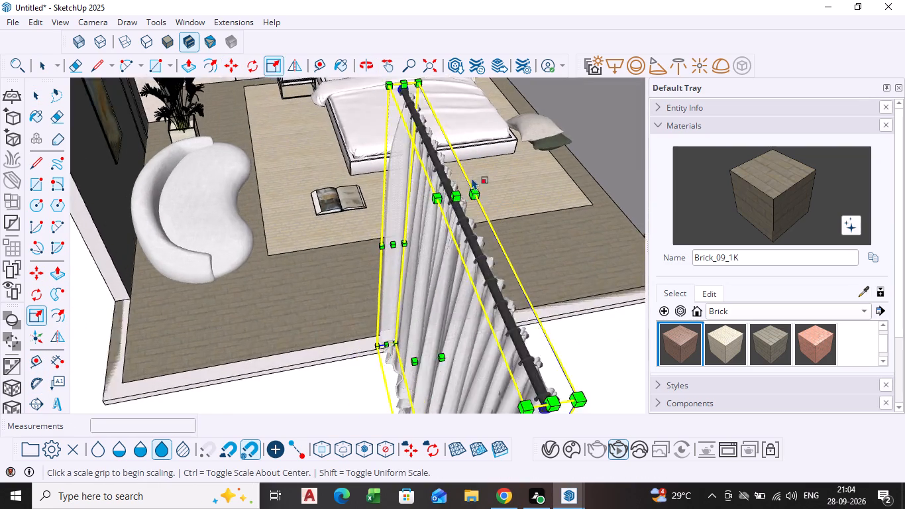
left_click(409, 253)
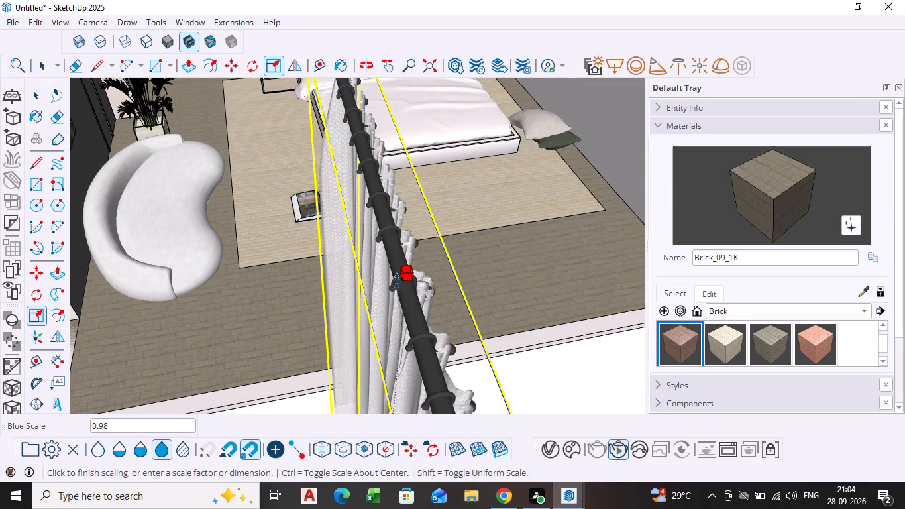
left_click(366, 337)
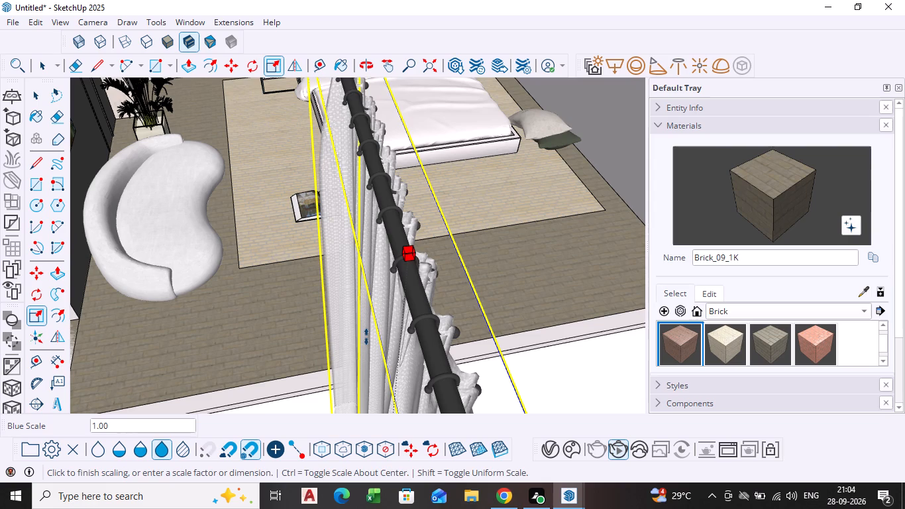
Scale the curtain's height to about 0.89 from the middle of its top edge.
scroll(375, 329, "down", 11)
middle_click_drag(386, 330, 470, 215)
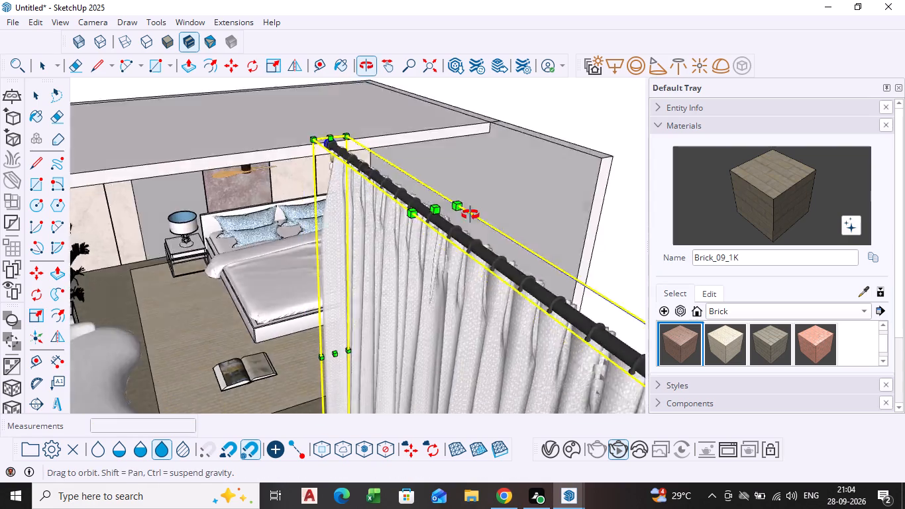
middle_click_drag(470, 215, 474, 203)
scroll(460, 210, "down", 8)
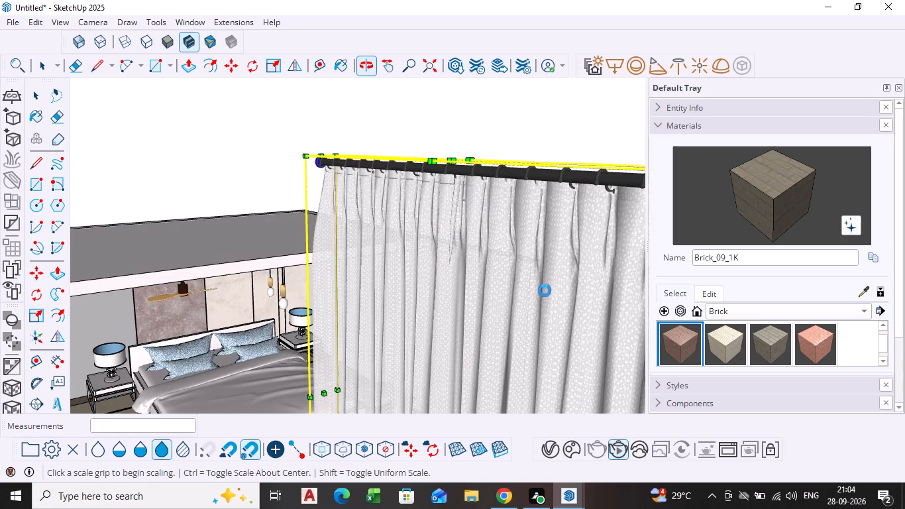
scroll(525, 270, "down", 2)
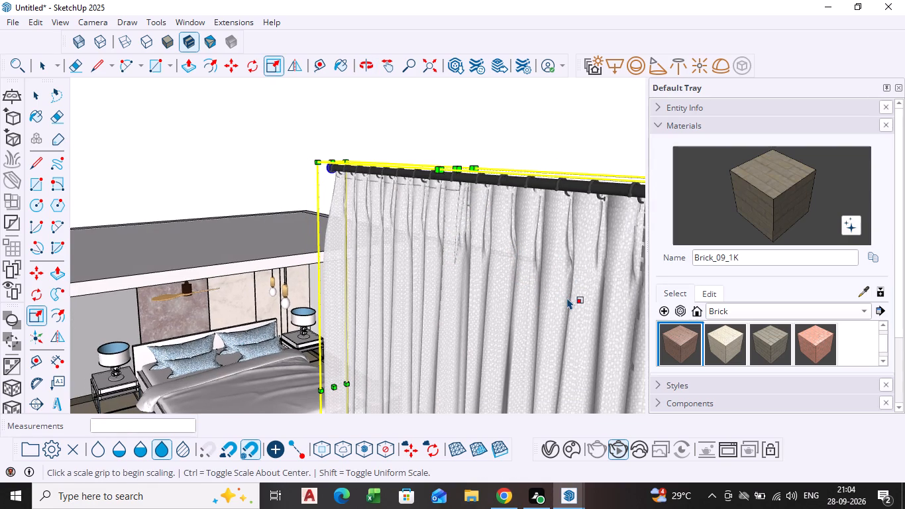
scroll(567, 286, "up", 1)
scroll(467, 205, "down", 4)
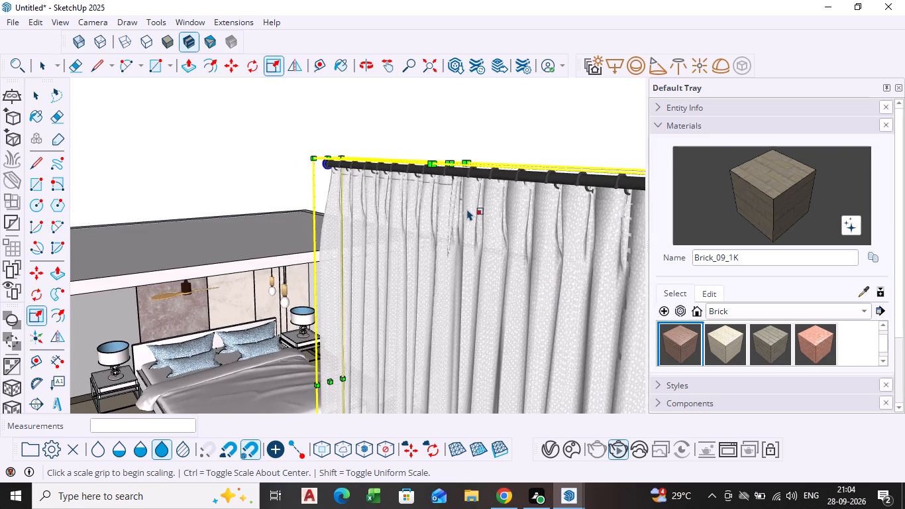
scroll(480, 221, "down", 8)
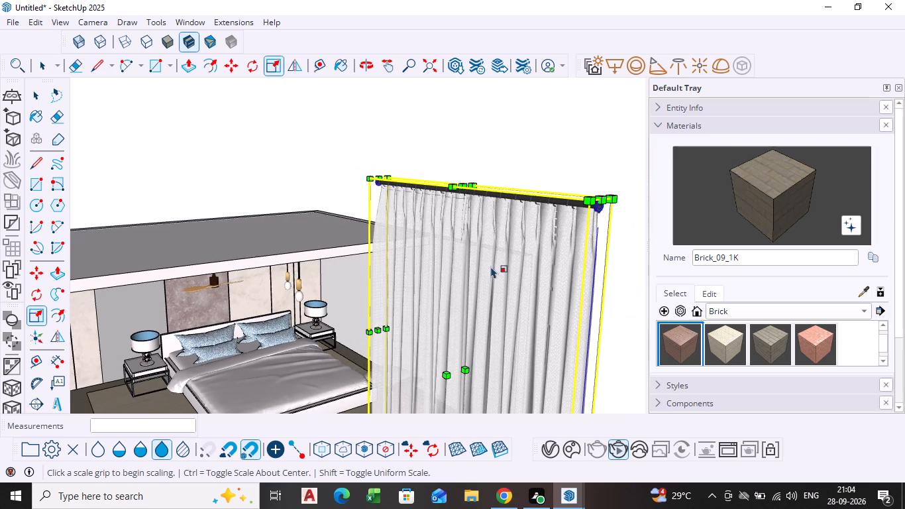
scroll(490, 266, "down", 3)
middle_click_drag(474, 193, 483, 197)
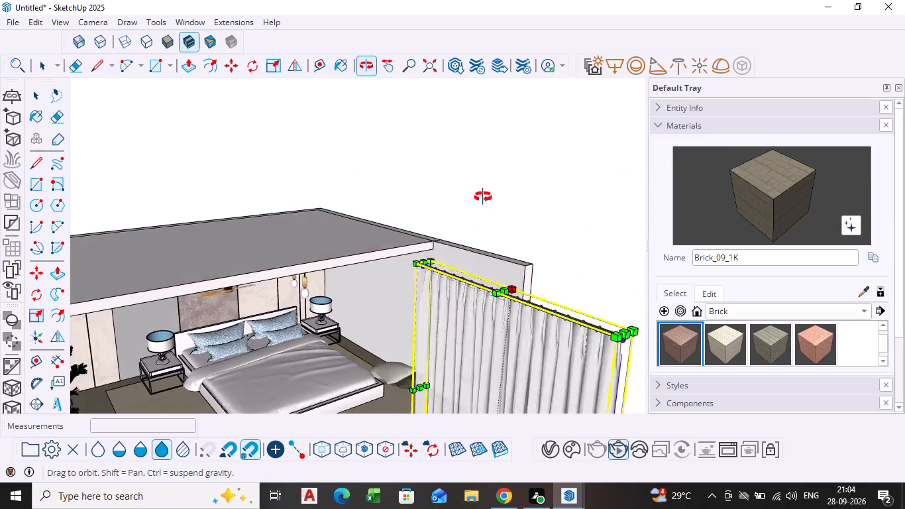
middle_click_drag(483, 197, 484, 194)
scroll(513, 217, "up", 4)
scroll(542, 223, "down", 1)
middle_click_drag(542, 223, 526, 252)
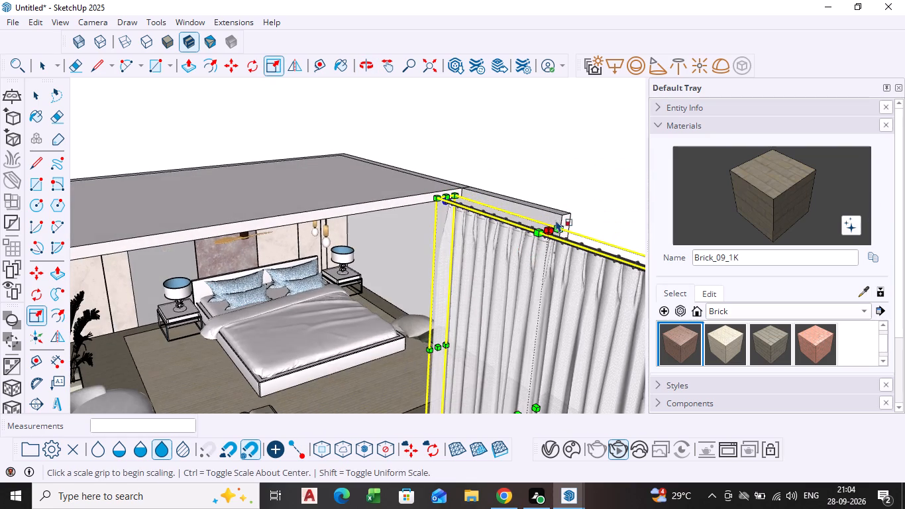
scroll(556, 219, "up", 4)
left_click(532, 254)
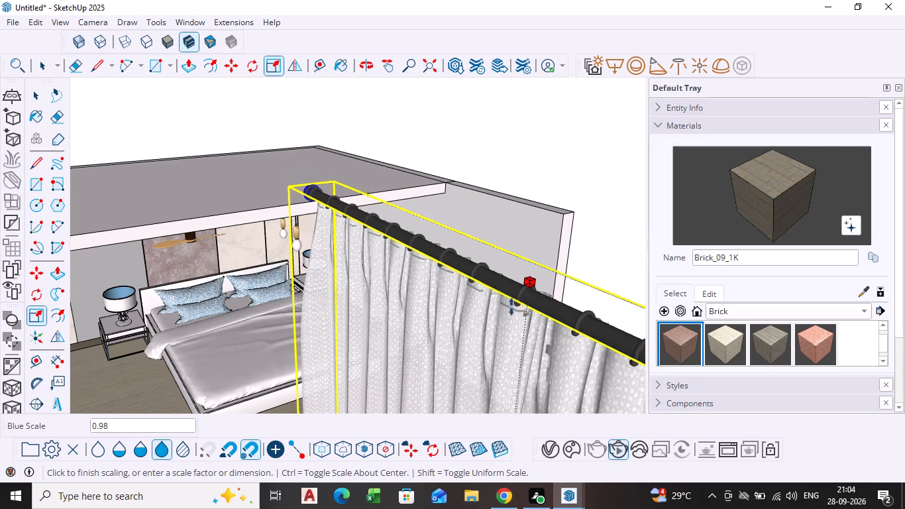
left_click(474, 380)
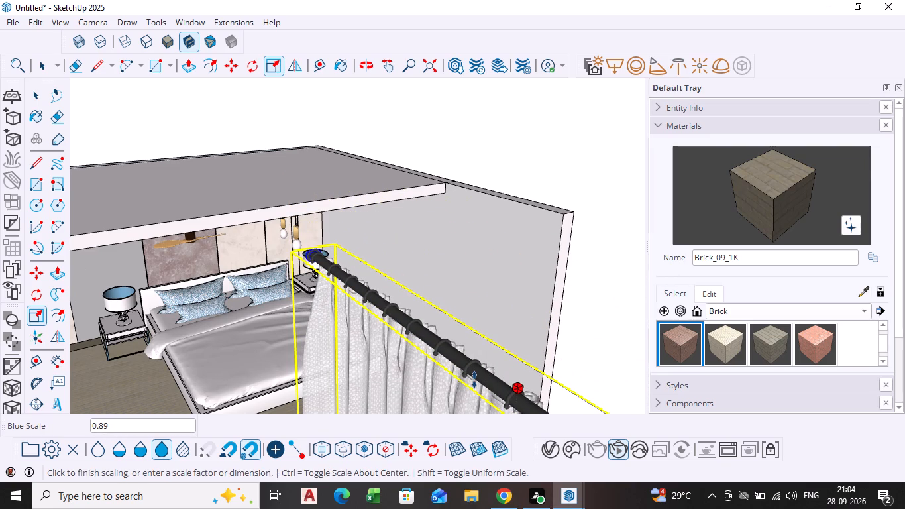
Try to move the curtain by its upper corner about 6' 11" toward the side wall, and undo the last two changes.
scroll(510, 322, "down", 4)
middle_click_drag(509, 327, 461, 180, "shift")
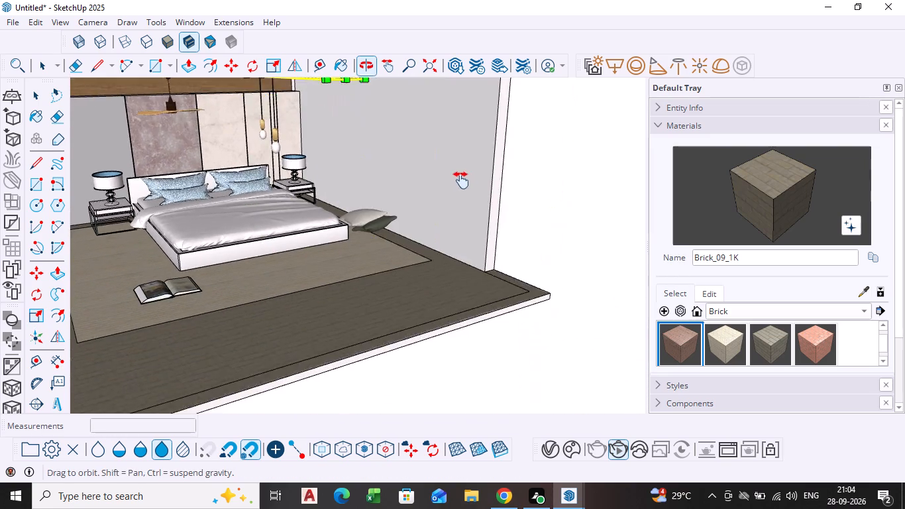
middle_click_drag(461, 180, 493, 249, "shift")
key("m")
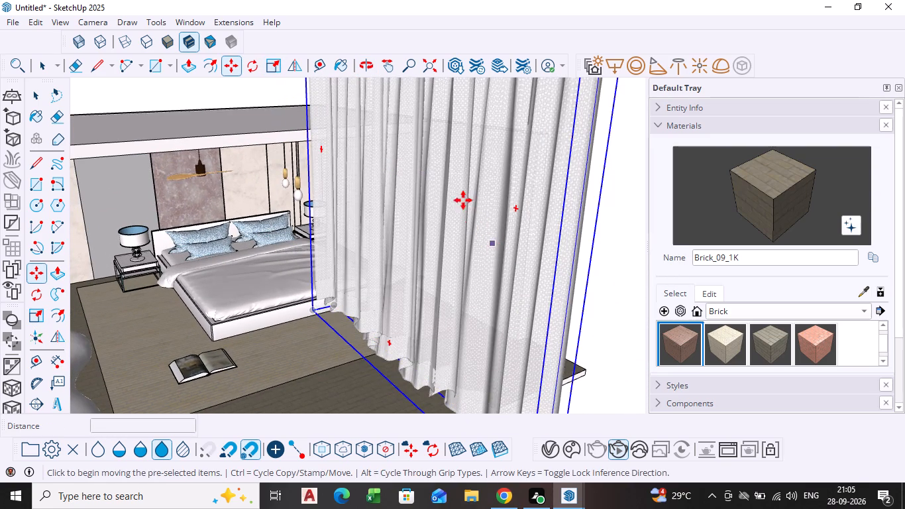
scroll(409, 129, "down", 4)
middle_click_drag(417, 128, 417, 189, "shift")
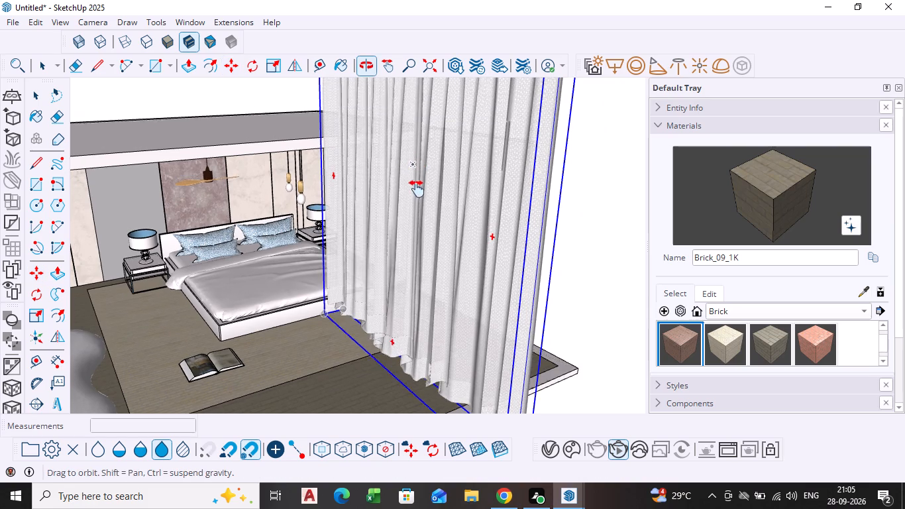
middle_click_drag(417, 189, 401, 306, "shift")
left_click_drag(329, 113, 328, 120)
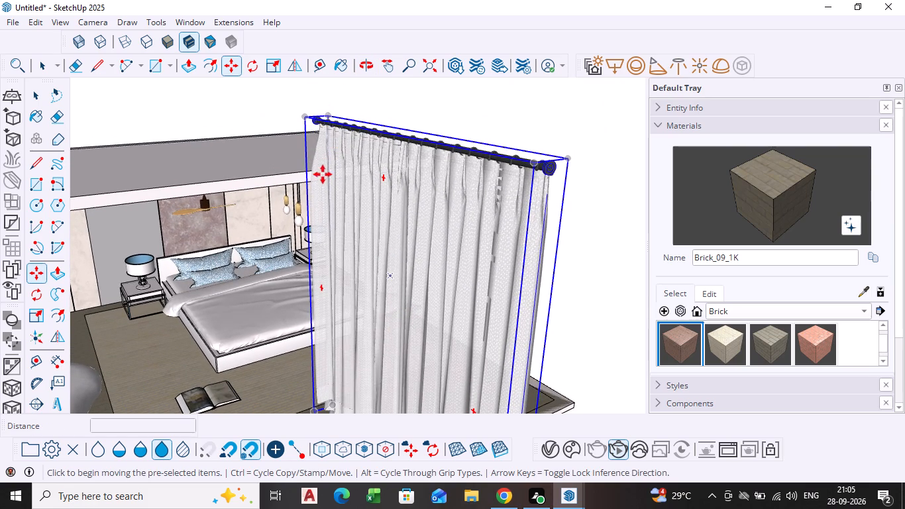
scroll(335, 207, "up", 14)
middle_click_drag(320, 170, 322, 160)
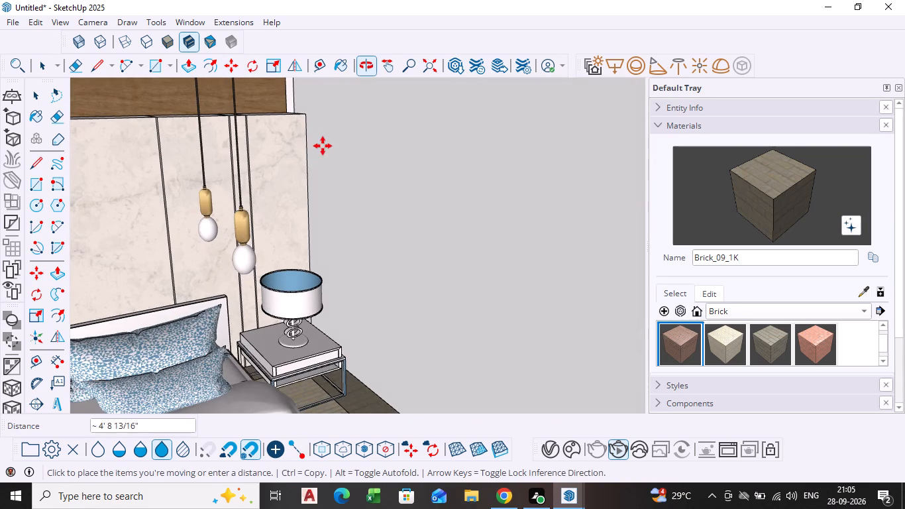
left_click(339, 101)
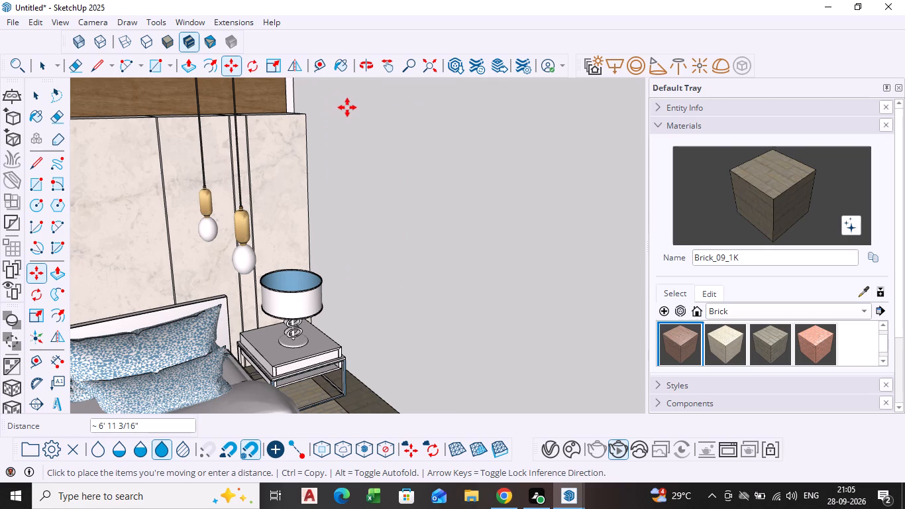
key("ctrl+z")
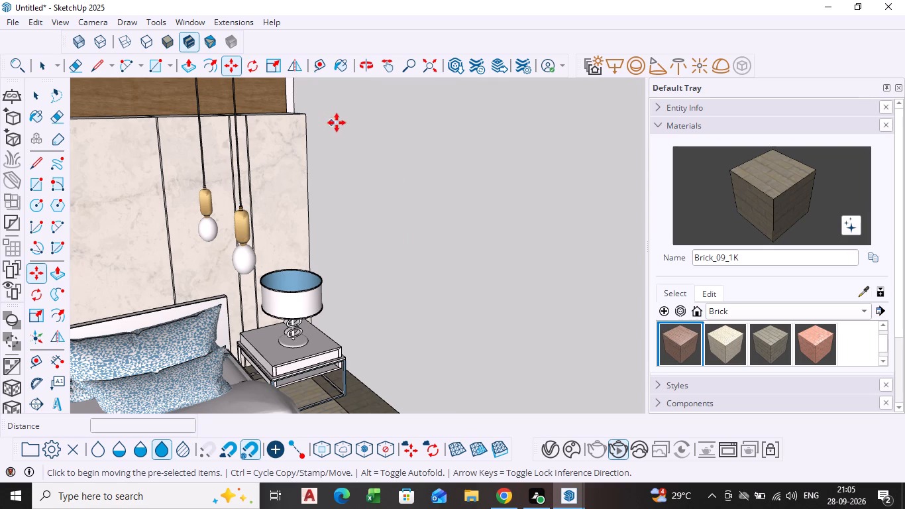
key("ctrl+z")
Move the curtain by its upper corner about 37' 6" to the side wall, just below the ceiling beside the pendant lights.
scroll(348, 167, "down", 4)
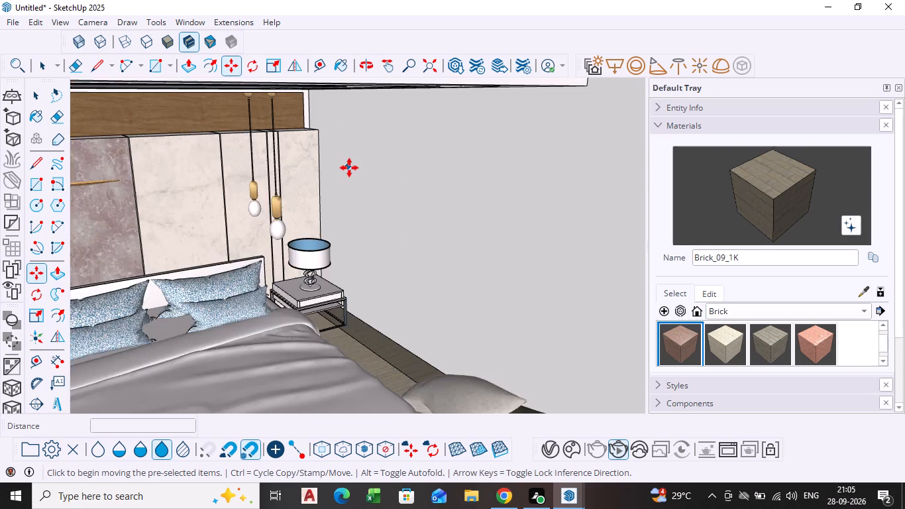
scroll(349, 168, "down", 13)
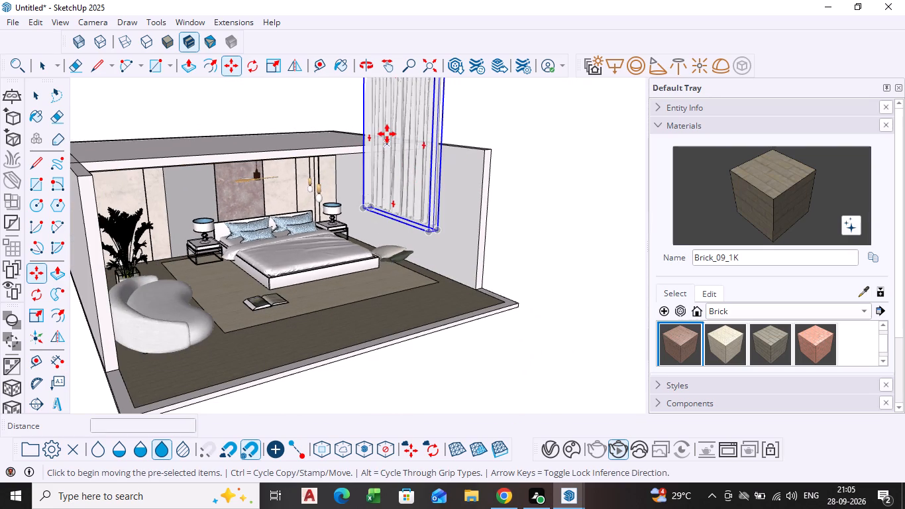
middle_click_drag(386, 134, 368, 225, "shift")
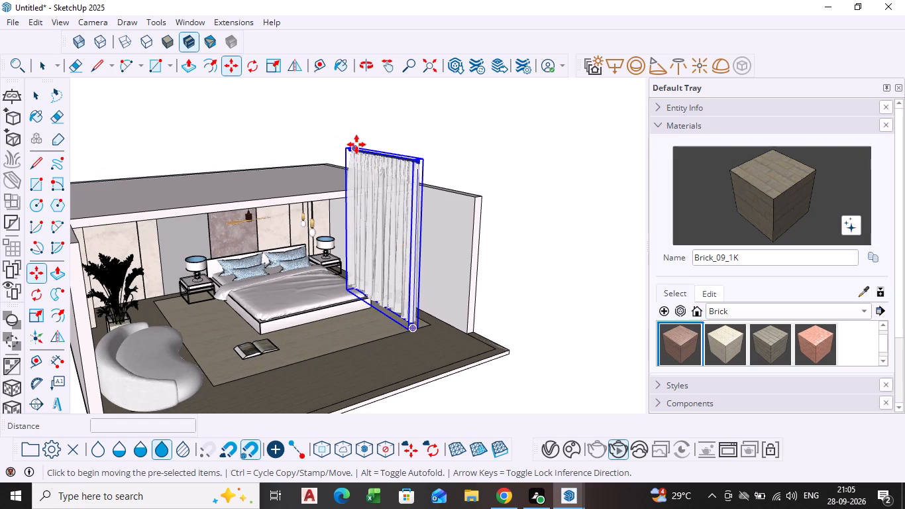
left_click(356, 144)
scroll(354, 207, "up", 8)
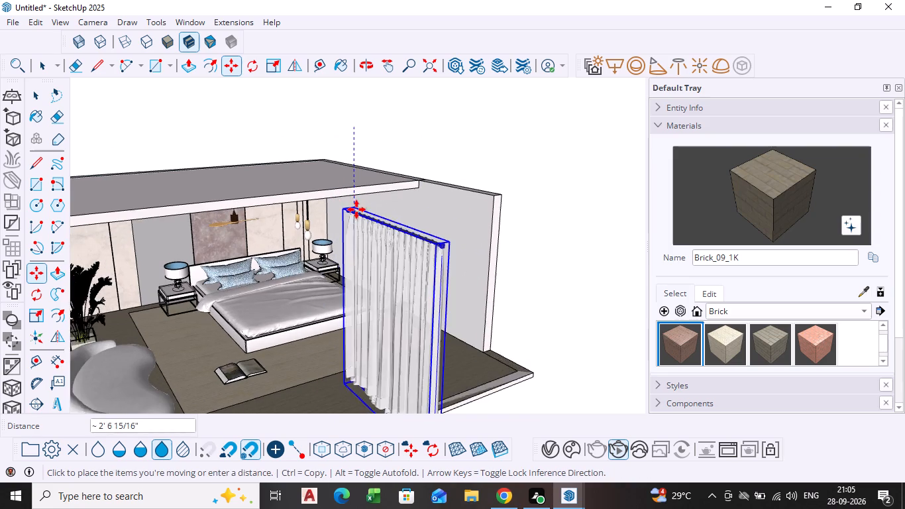
scroll(356, 209, "up", 5)
middle_click_drag(353, 206, 354, 177)
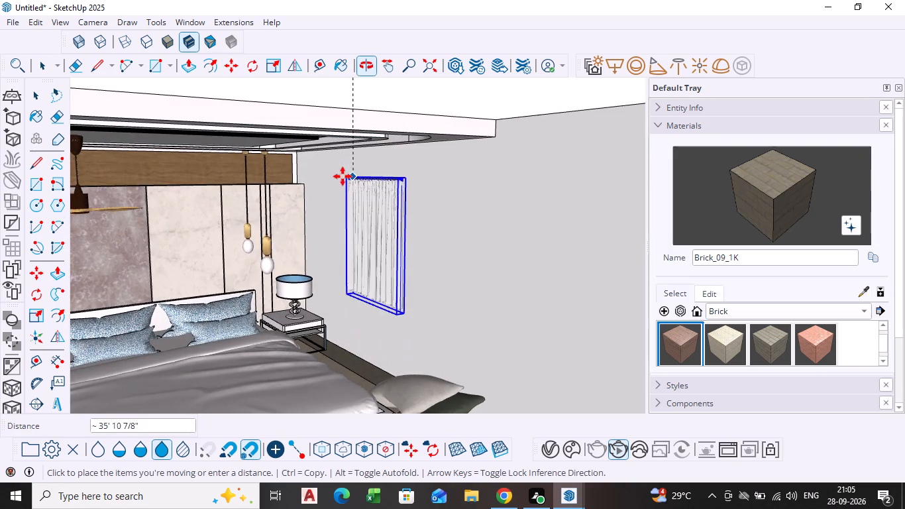
scroll(335, 170, "up", 8)
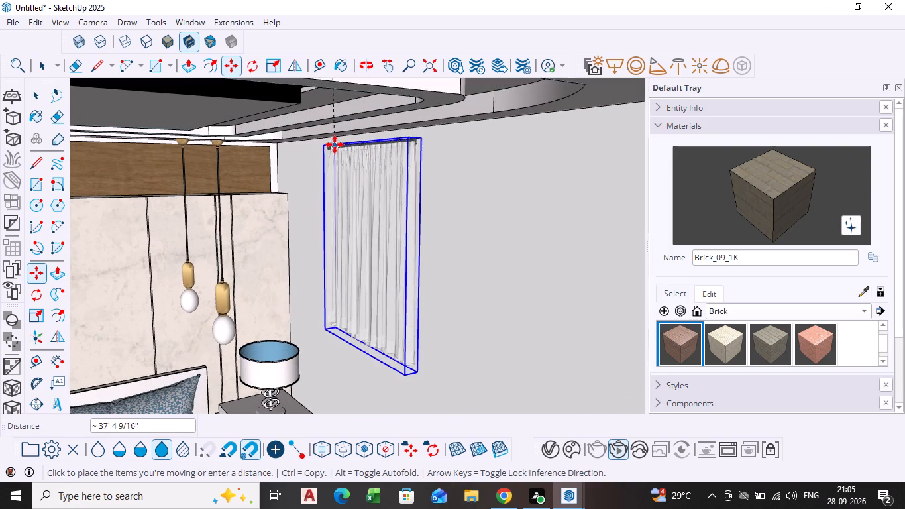
left_click(332, 142)
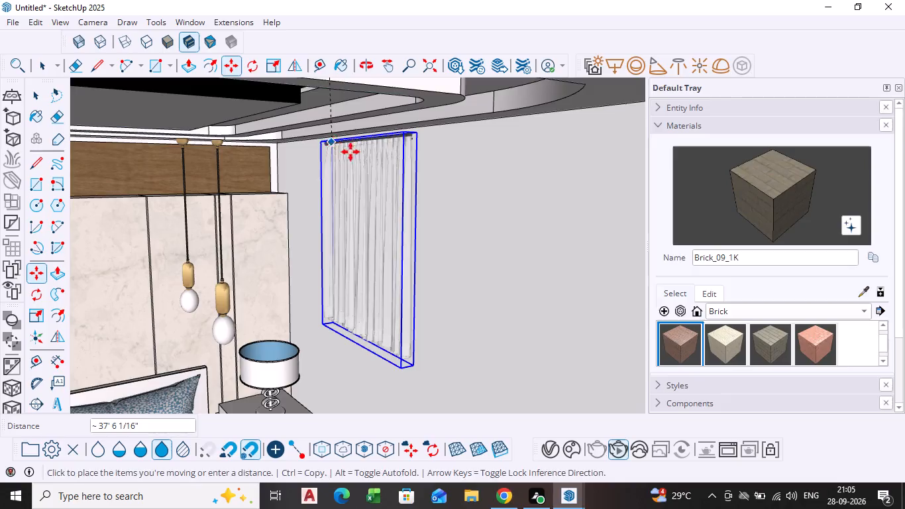
Scale the curtain's width by about 4.37 along the side wall, stretching it toward the room's open front.
middle_click_drag(435, 200, 421, 225)
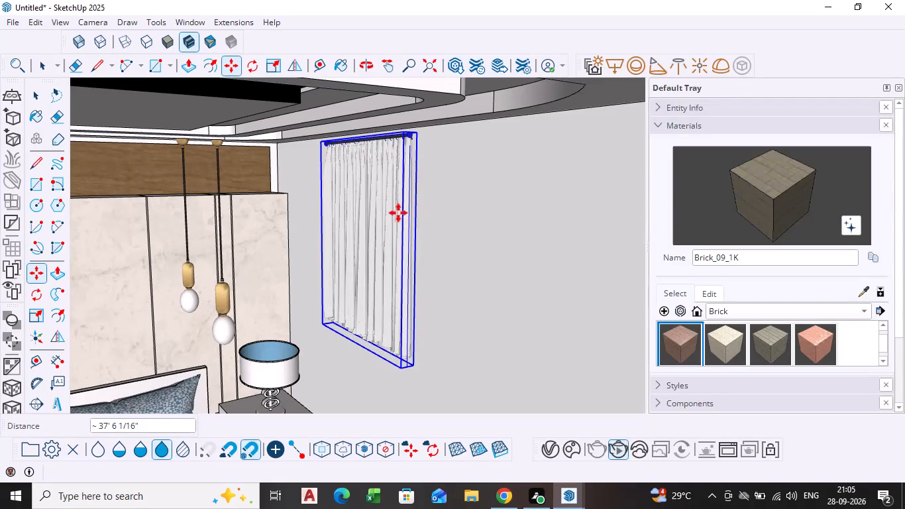
scroll(399, 213, "up", 4)
key("space")
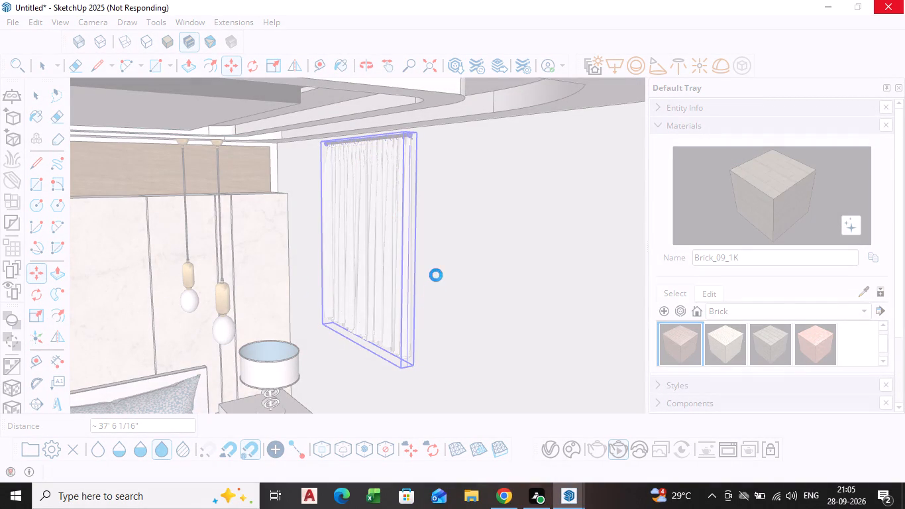
middle_click_drag(363, 266, 370, 223)
left_click(38, 315)
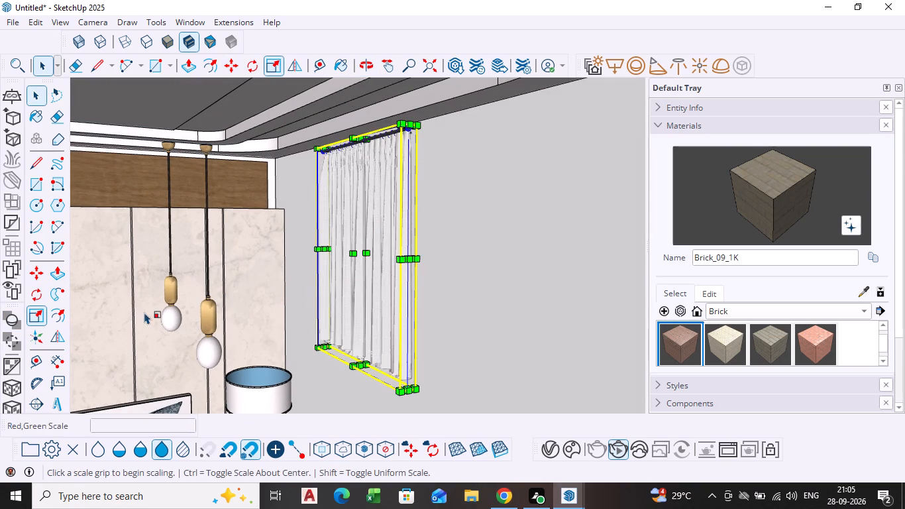
scroll(349, 279, "down", 1)
middle_click_drag(349, 278, 335, 286)
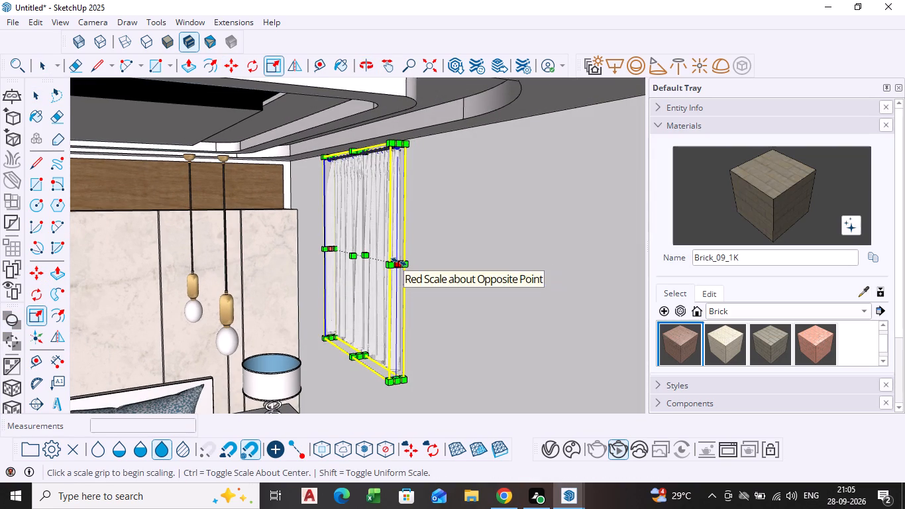
left_click(399, 262)
scroll(527, 305, "down", 9)
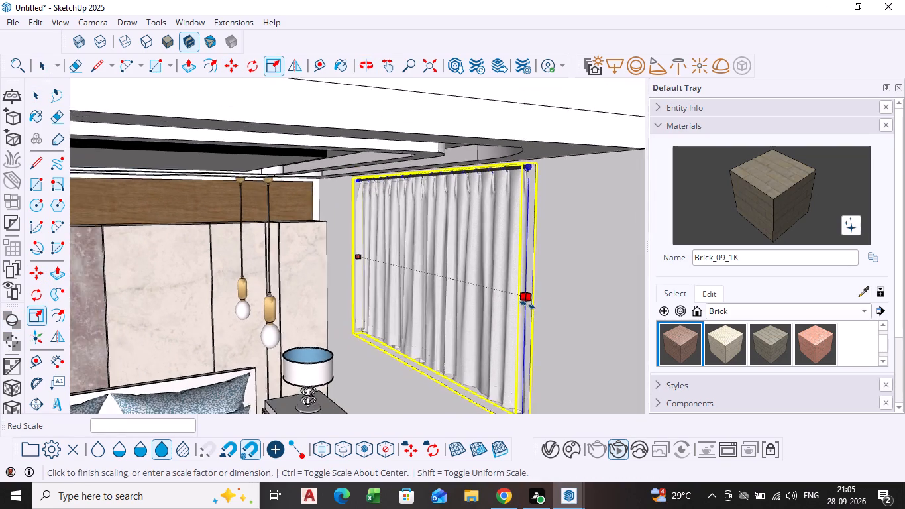
middle_click_drag(531, 304, 430, 274, "shift")
scroll(548, 306, "down", 5)
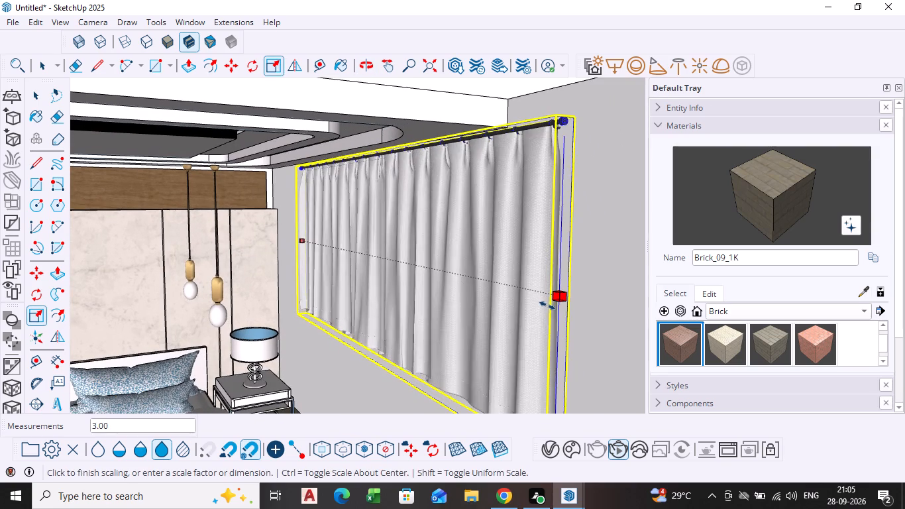
scroll(546, 304, "down", 4)
middle_click_drag(541, 302, 394, 244, "shift")
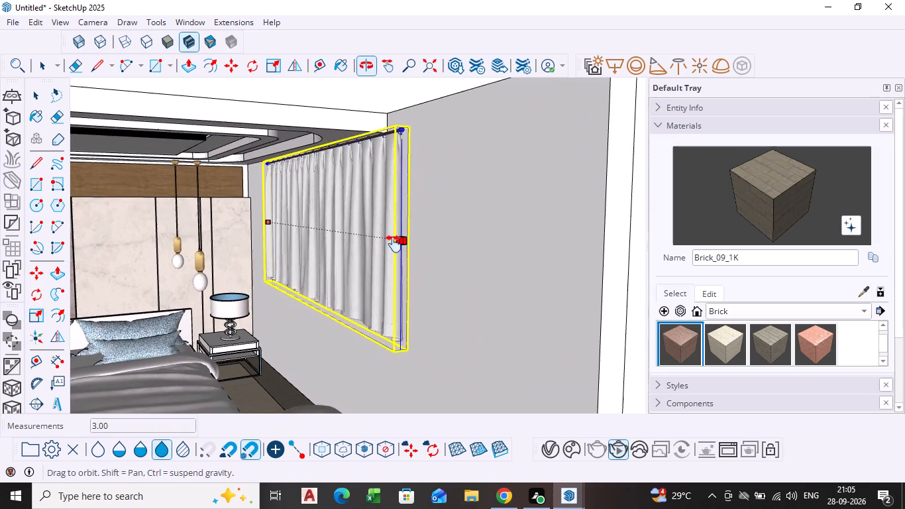
middle_click_drag(394, 244, 393, 241, "shift")
left_click(590, 282)
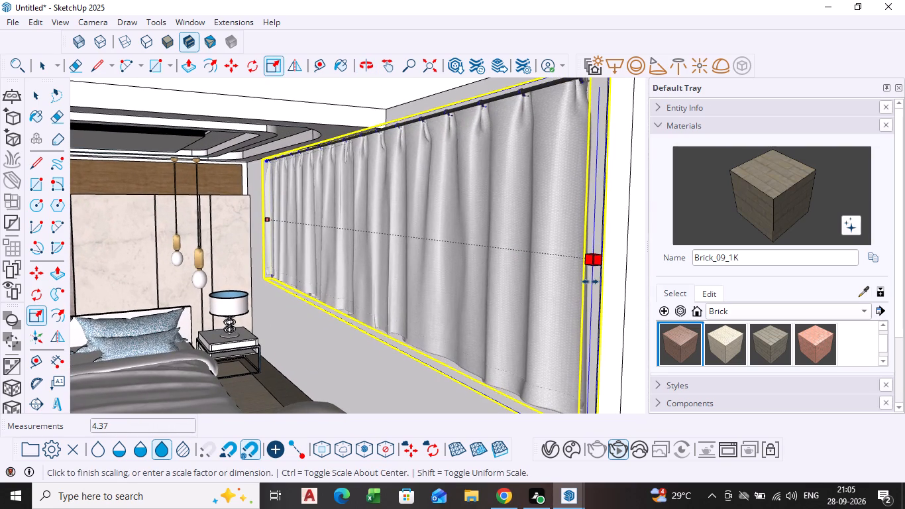
Scale the curtain's width by about 1.08 from its end beside the pendant lights, stretching it toward the headboard wall.
middle_click_drag(348, 283, 488, 281)
scroll(475, 325, "down", 1)
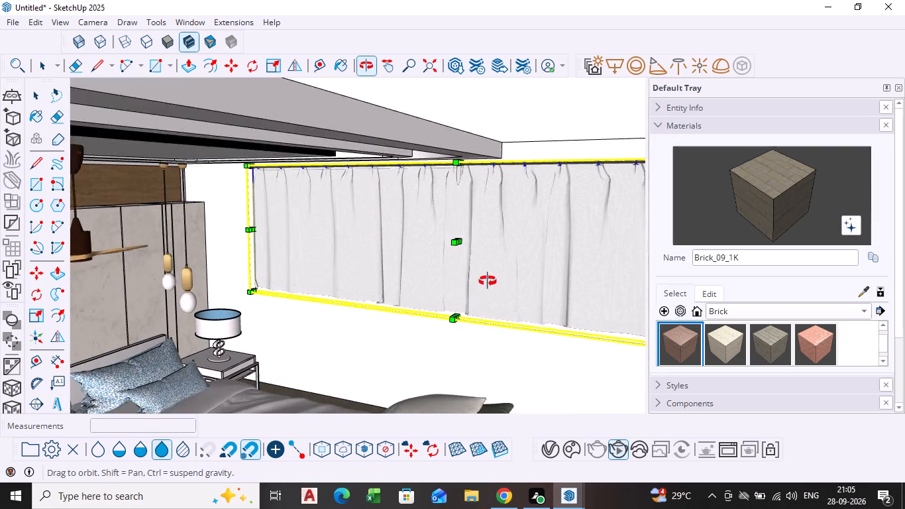
middle_click_drag(488, 281, 484, 278)
middle_click_drag(278, 274, 345, 266)
scroll(263, 260, "up", 3)
middle_click_drag(256, 251, 303, 253)
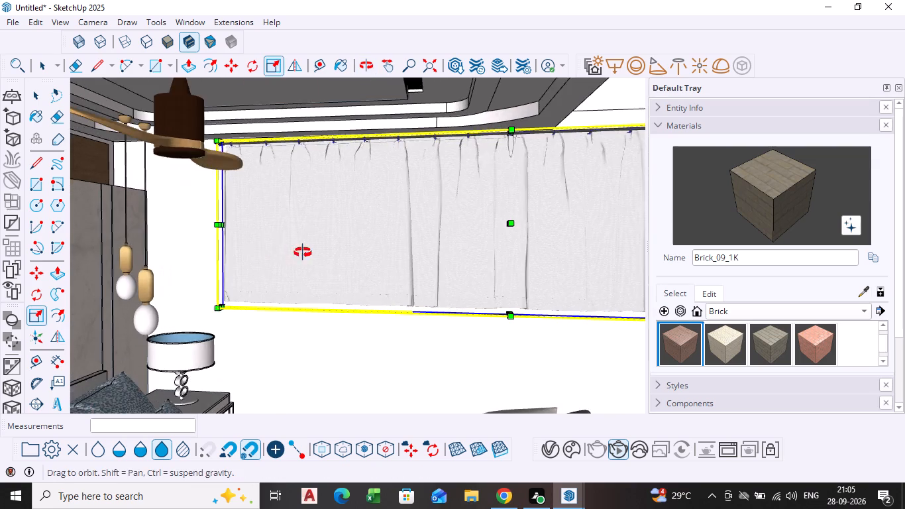
middle_click_drag(303, 253, 382, 274)
middle_click_drag(150, 233, 182, 272)
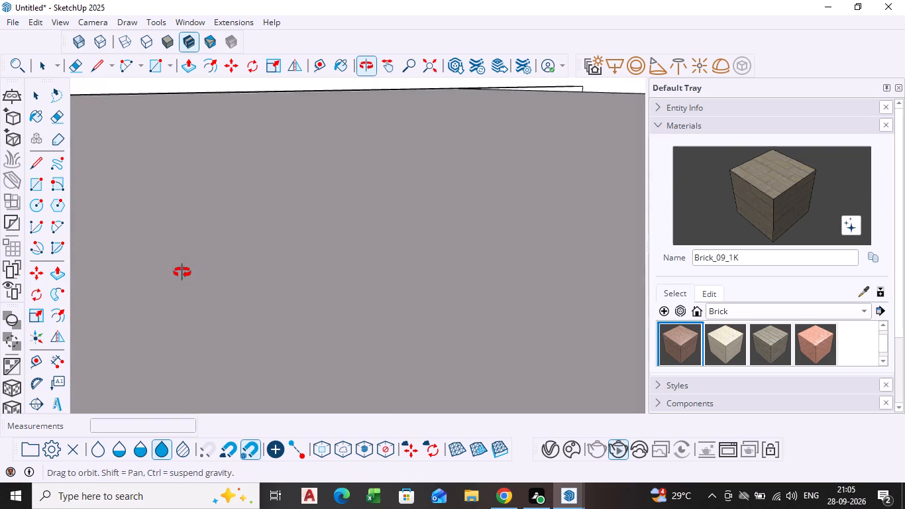
middle_click_drag(182, 272, 95, 245)
scroll(169, 215, "up", 4)
middle_click_drag(158, 223, 201, 238)
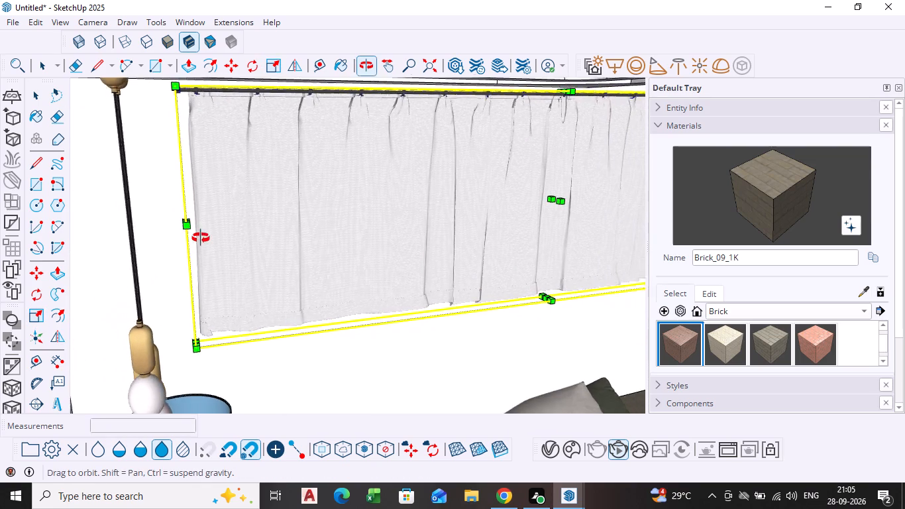
middle_click_drag(201, 238, 246, 245)
scroll(127, 249, "up", 4)
middle_click_drag(155, 239, 156, 239)
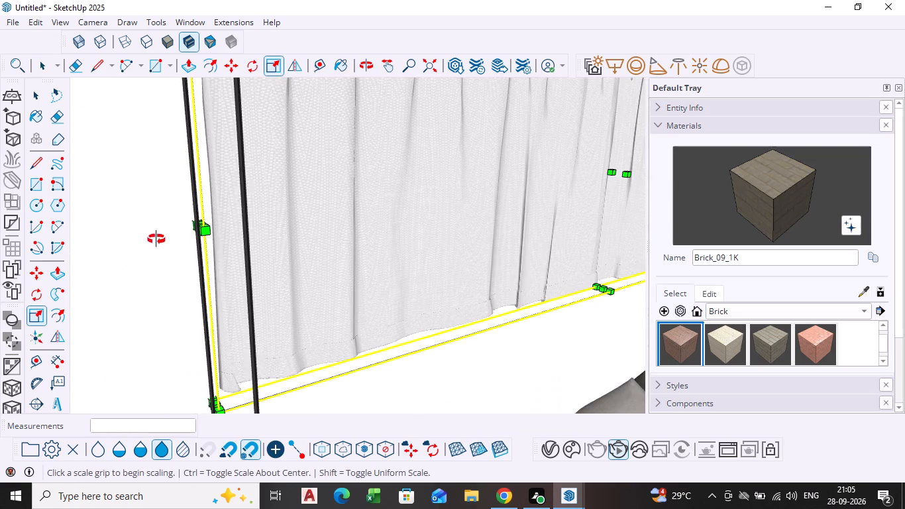
middle_click_drag(156, 239, 182, 249)
scroll(211, 243, "up", 3)
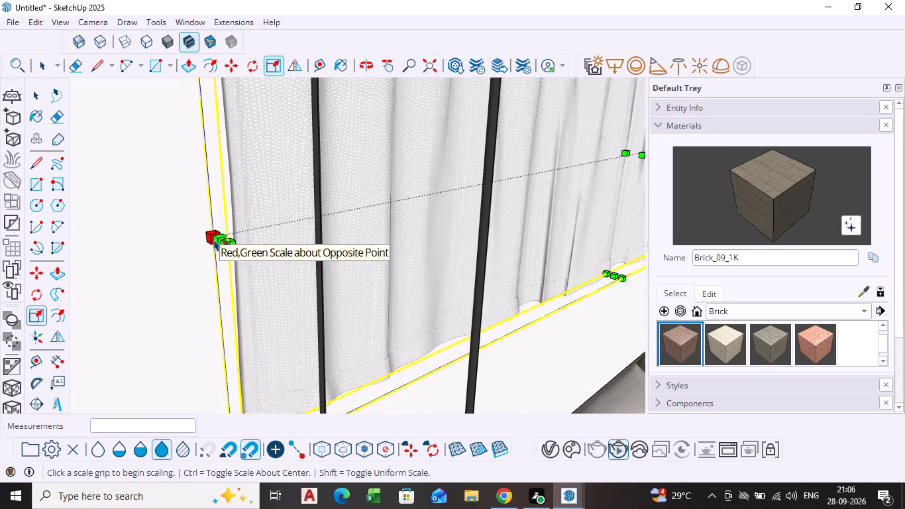
left_click(215, 240)
scroll(55, 274, "down", 5)
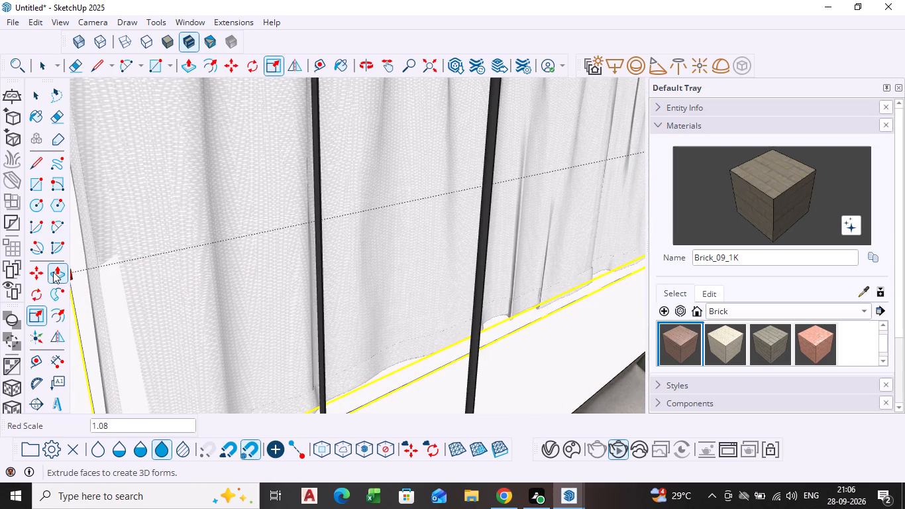
left_click(73, 280)
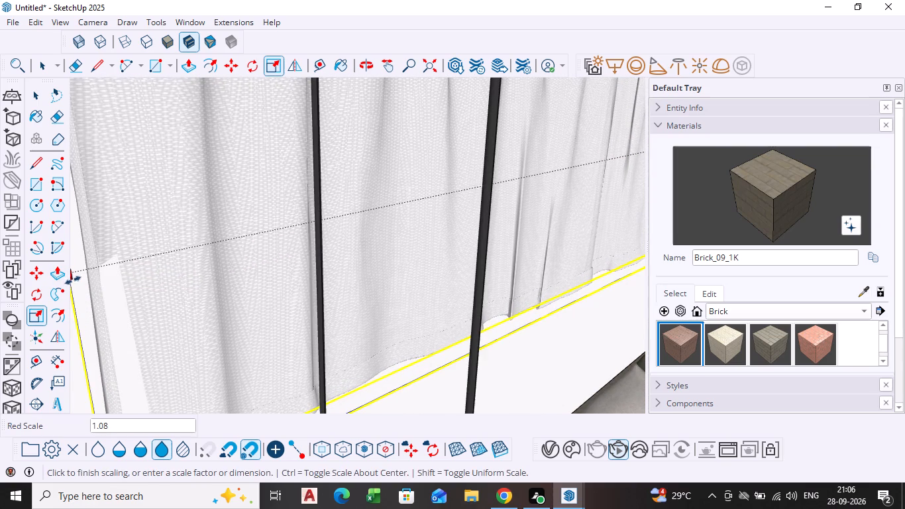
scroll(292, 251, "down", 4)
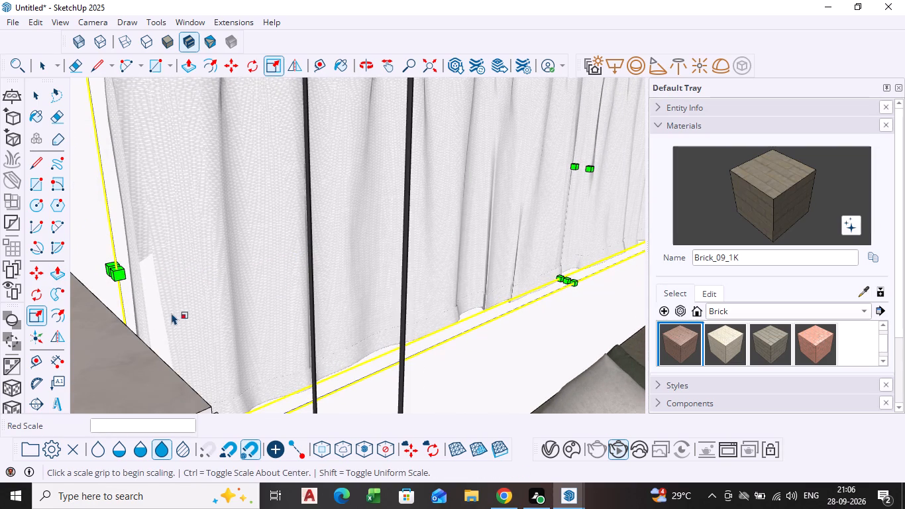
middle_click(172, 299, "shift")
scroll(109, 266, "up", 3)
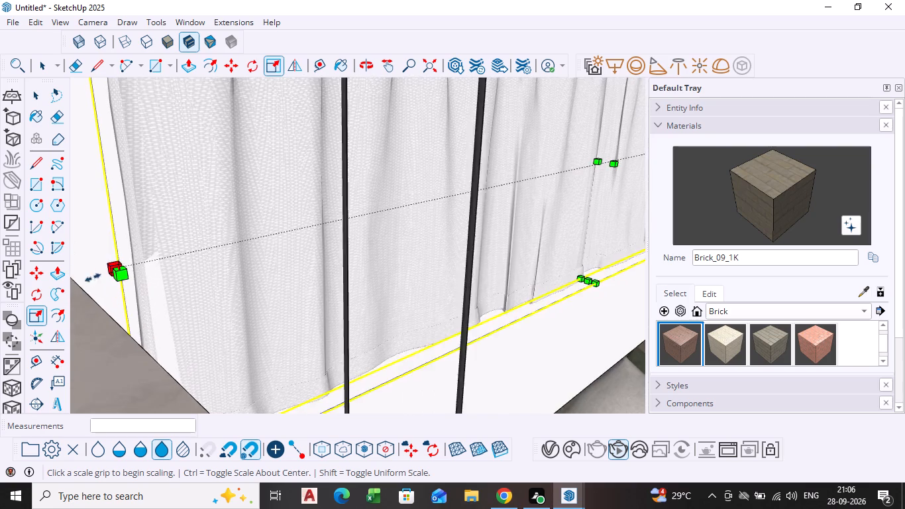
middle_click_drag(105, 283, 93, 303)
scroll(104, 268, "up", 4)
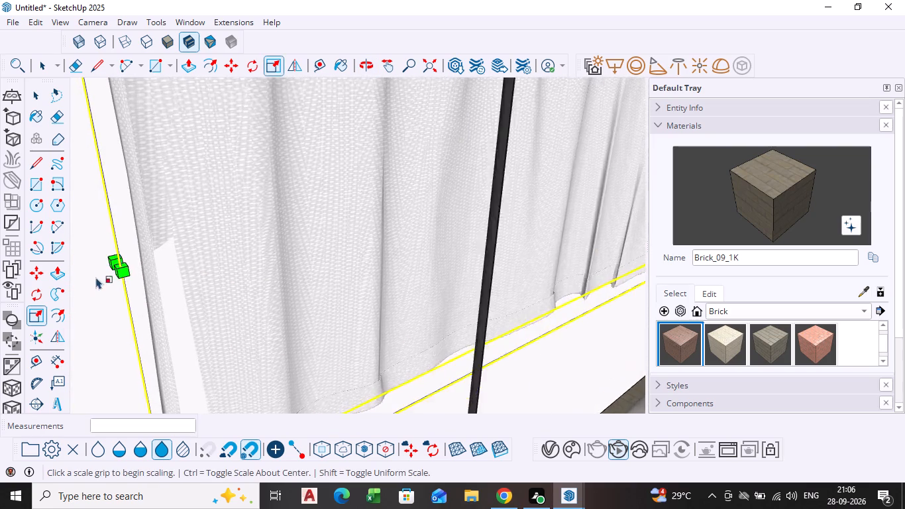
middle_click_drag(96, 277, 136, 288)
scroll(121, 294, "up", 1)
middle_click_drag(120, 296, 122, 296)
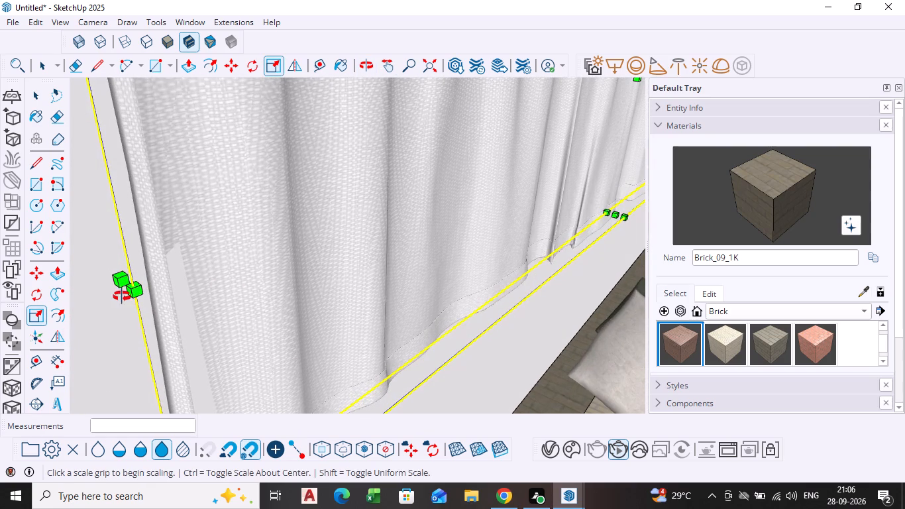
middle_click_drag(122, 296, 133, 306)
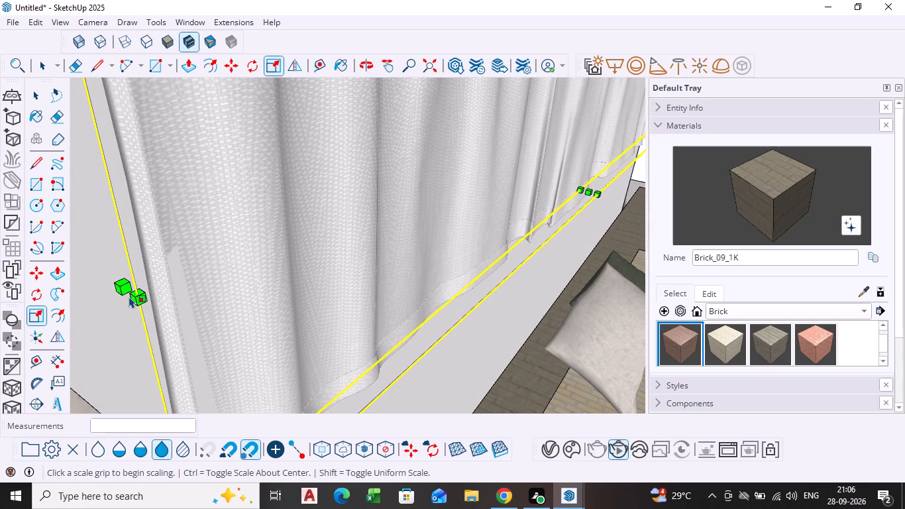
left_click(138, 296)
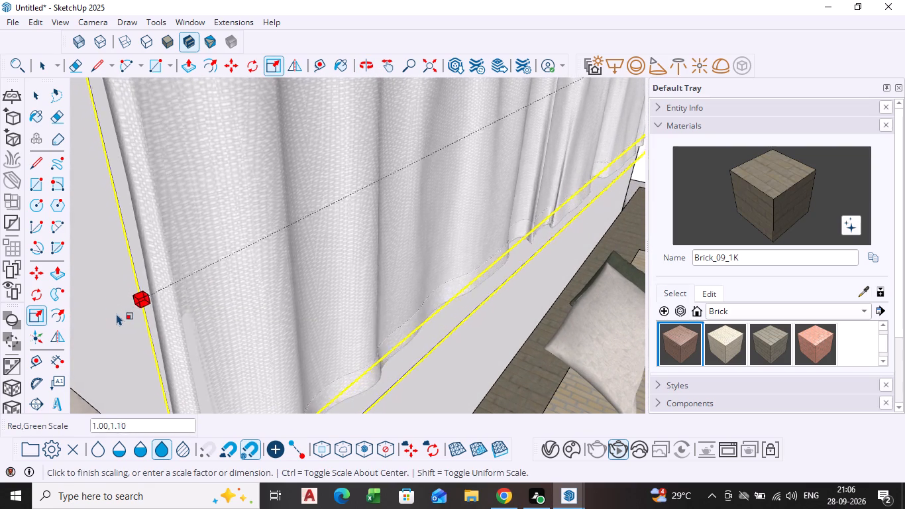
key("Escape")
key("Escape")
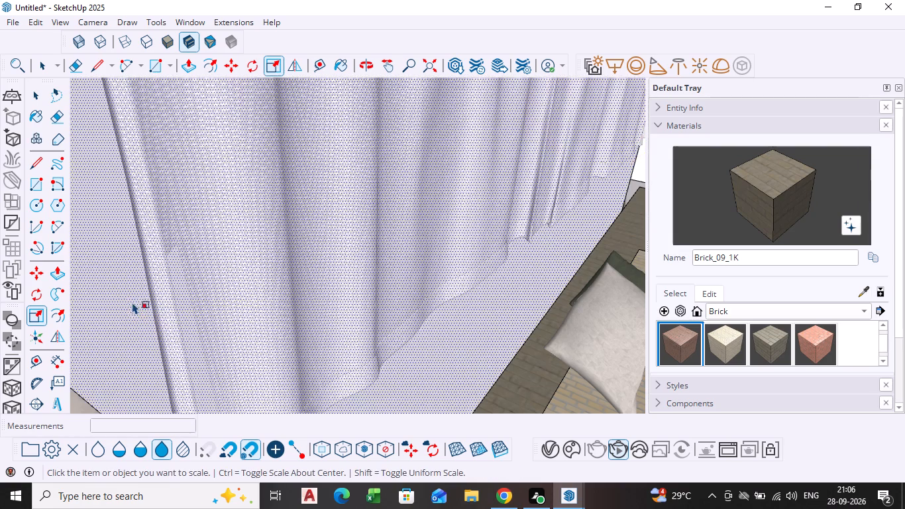
Scale the curtain's height by about 1.77 from the middle of its bottom edge, extending it down to the floor.
scroll(236, 297, "down", 4)
scroll(458, 263, "down", 4)
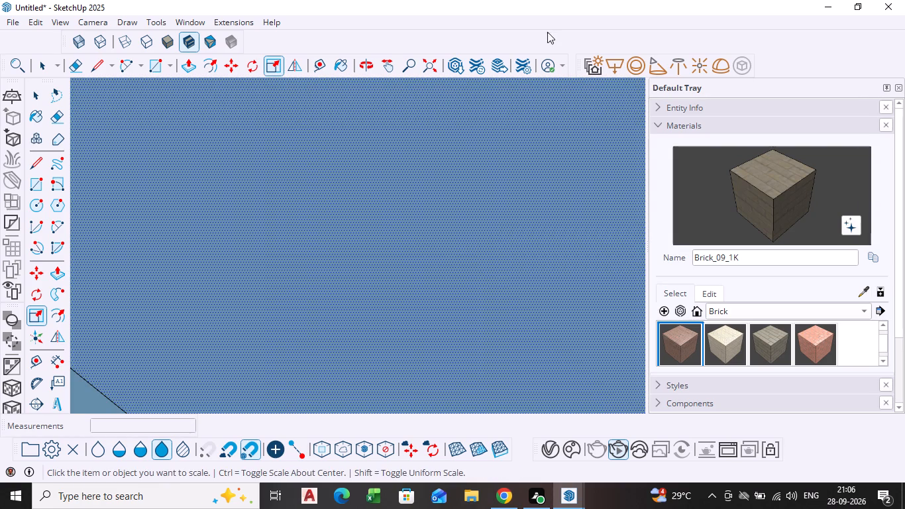
left_click(431, 70)
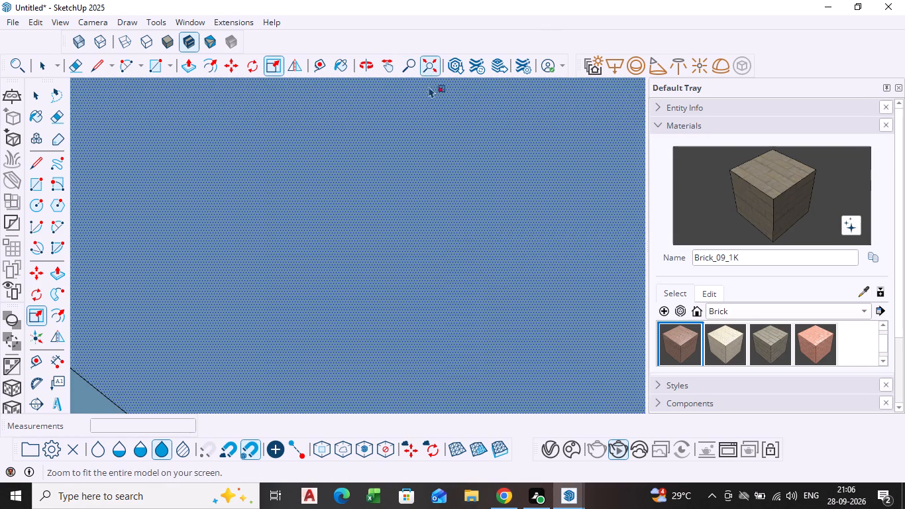
scroll(427, 189, "down", 1)
middle_click_drag(427, 190, 160, 240)
middle_click_drag(484, 247, 478, 247)
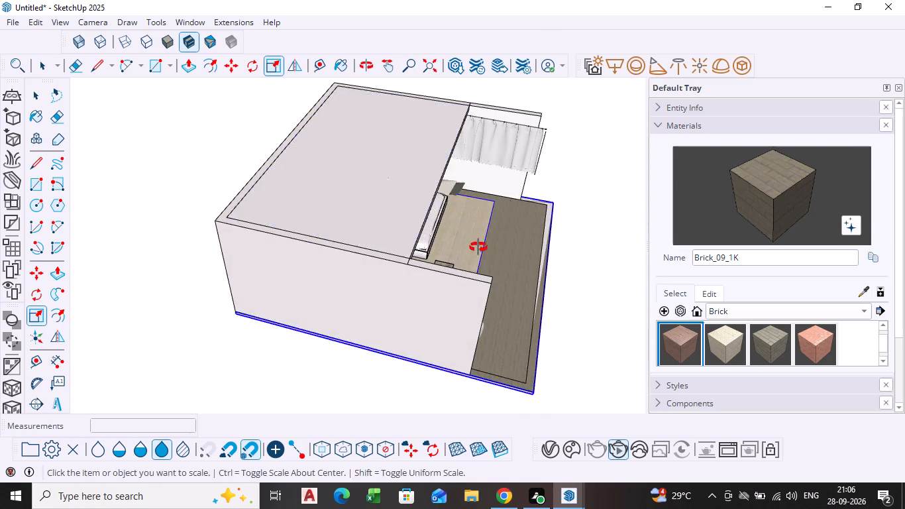
middle_click_drag(478, 247, 262, 150)
scroll(262, 154, "down", 1)
scroll(570, 205, "up", 4)
scroll(513, 249, "up", 3)
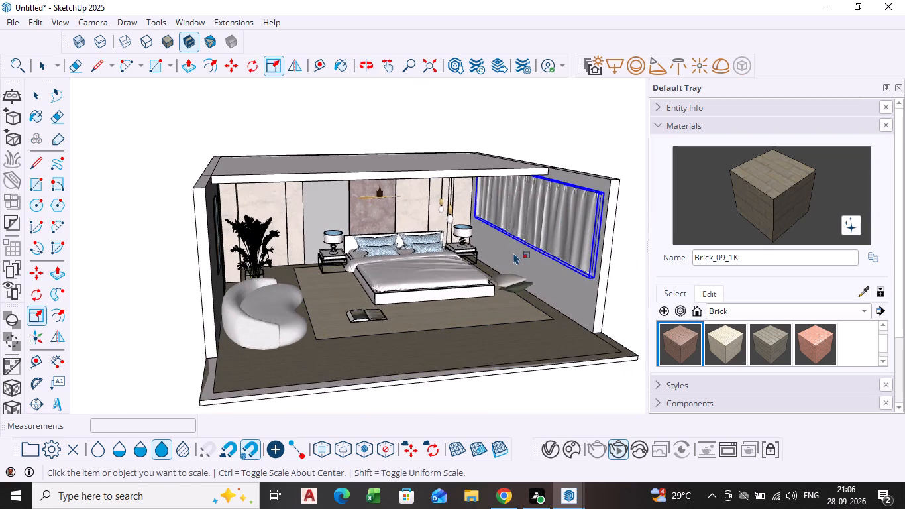
middle_click_drag(513, 253, 521, 229)
scroll(540, 203, "up", 4)
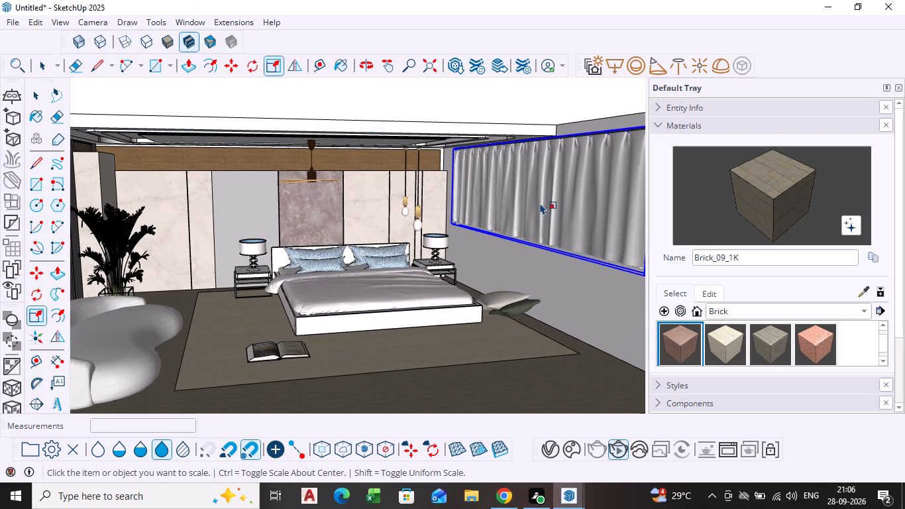
left_click(540, 203)
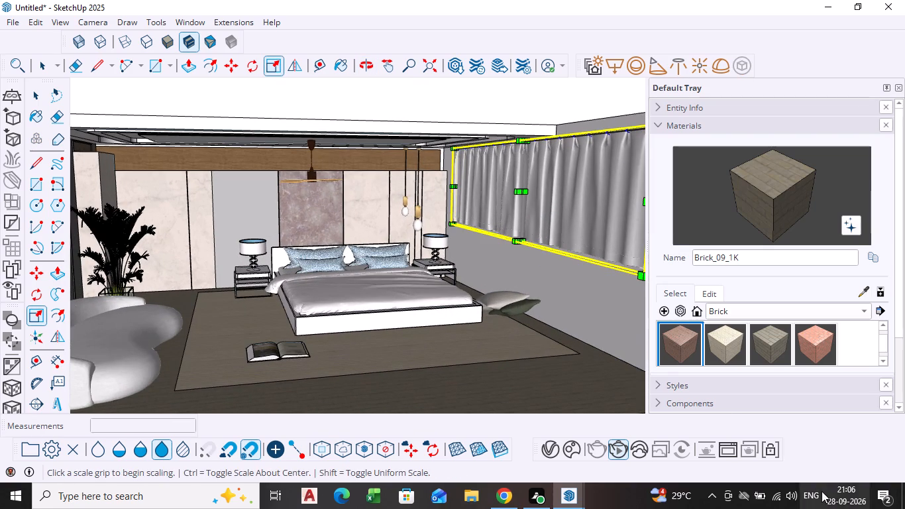
middle_click_drag(780, 449, 612, 365, "shift")
scroll(584, 294, "down", 1)
middle_click_drag(580, 294, 478, 288, "shift")
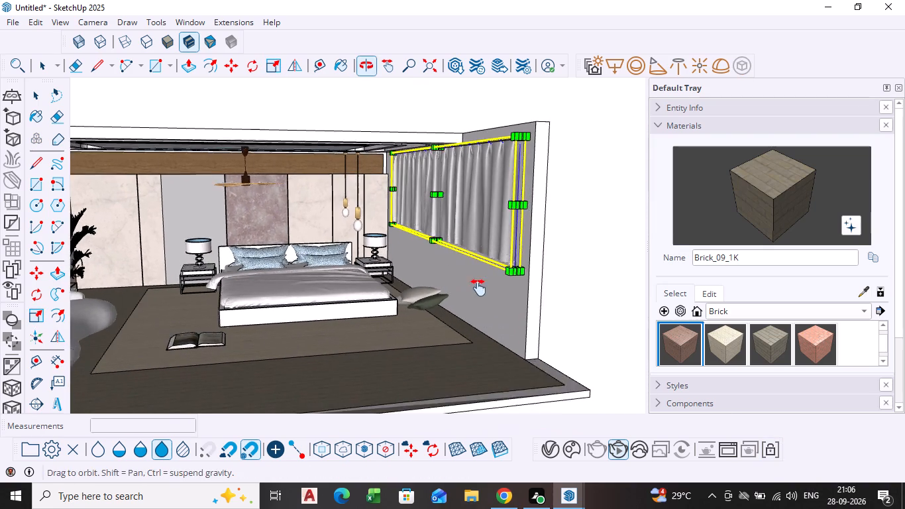
middle_click_drag(478, 288, 474, 276, "shift")
scroll(415, 202, "up", 3)
middle_click_drag(409, 233, 435, 215)
scroll(436, 241, "up", 5)
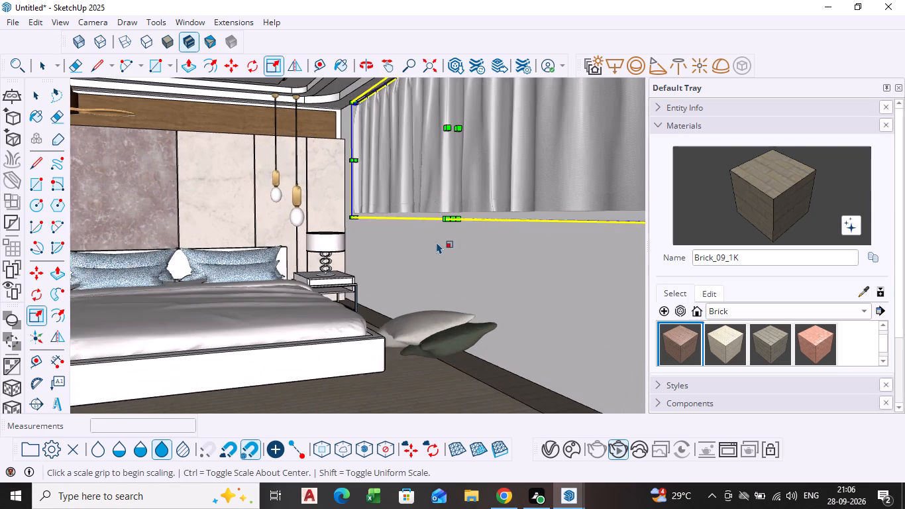
middle_click_drag(441, 233, 434, 200)
scroll(435, 192, "up", 8)
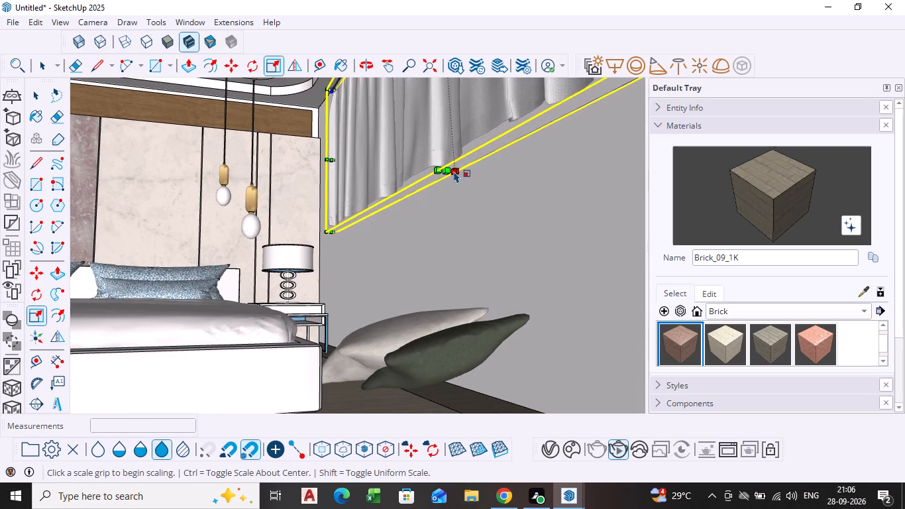
left_click(451, 172)
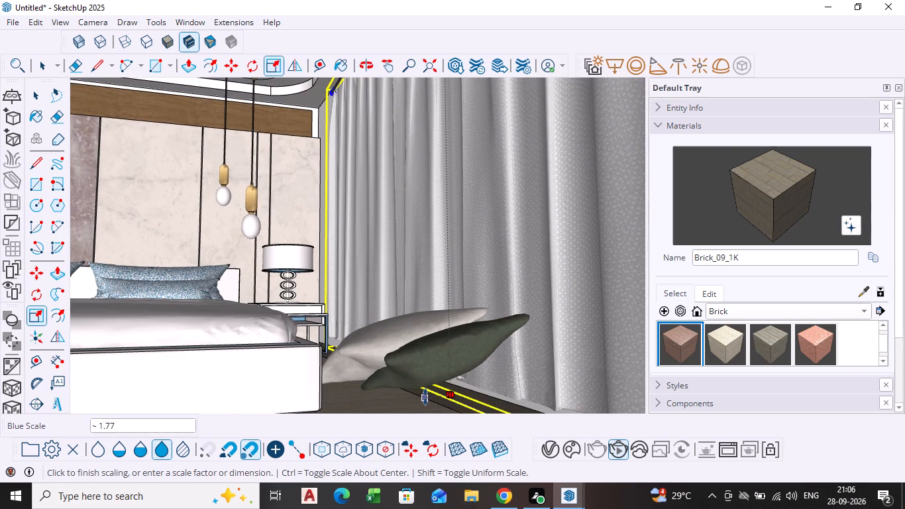
left_click(421, 407)
scroll(468, 278, "down", 4)
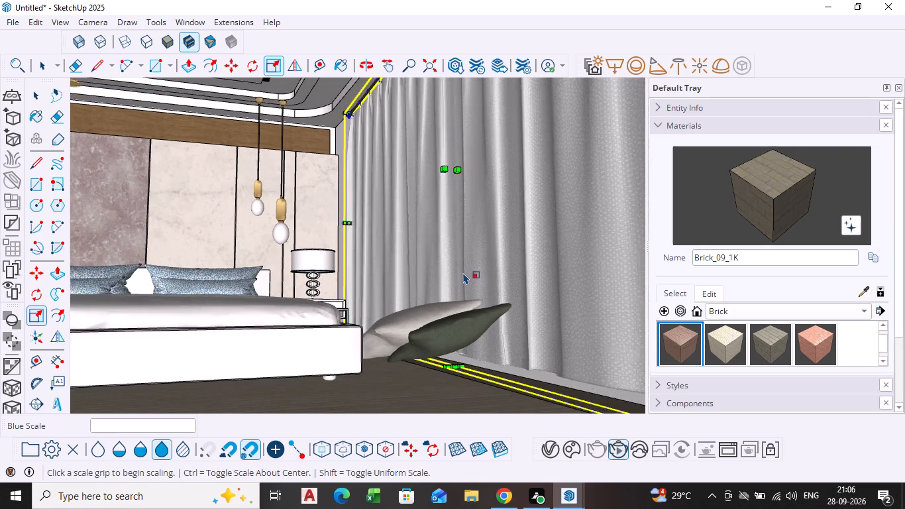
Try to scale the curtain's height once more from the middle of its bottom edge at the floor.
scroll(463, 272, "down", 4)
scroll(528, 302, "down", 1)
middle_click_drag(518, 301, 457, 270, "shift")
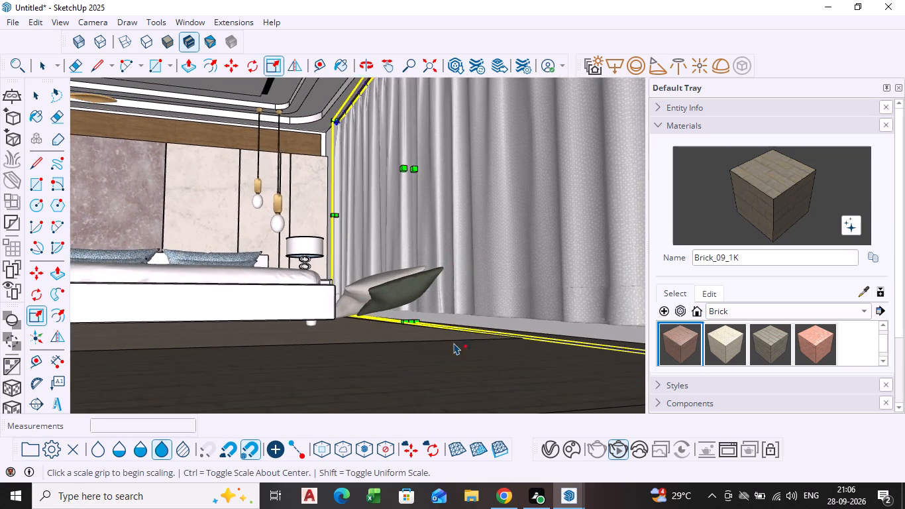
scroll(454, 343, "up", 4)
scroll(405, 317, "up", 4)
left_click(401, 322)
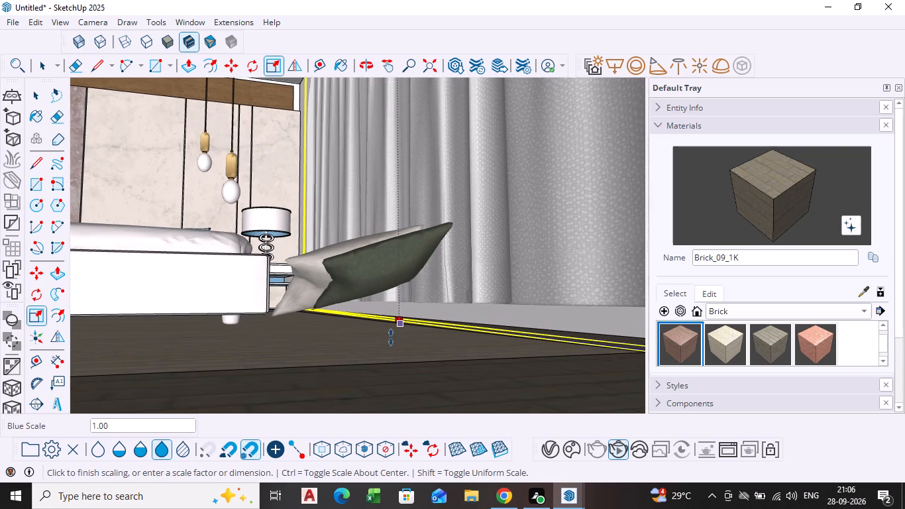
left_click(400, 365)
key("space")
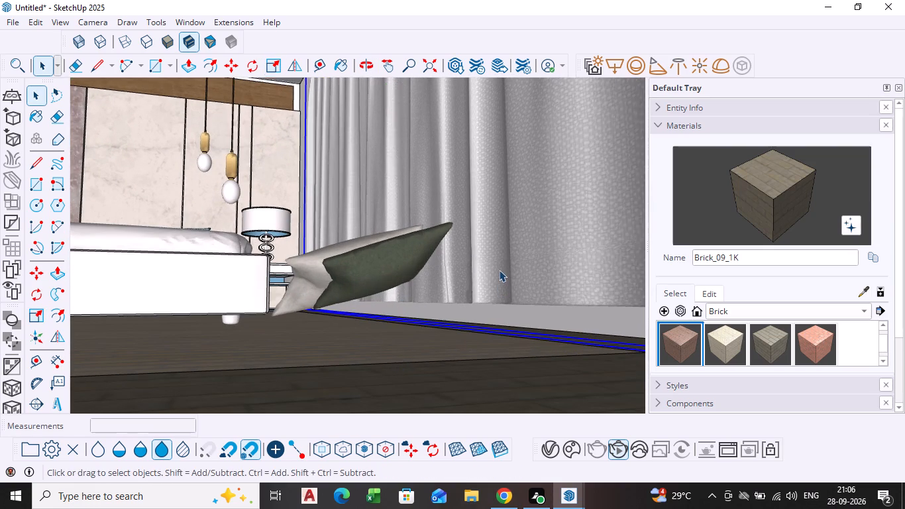
Scale the curtain by about 1.00 in width and 1.03 in height from its upper edge at the room's open front.
scroll(499, 267, "down", 8)
middle_click_drag(524, 237, 462, 346)
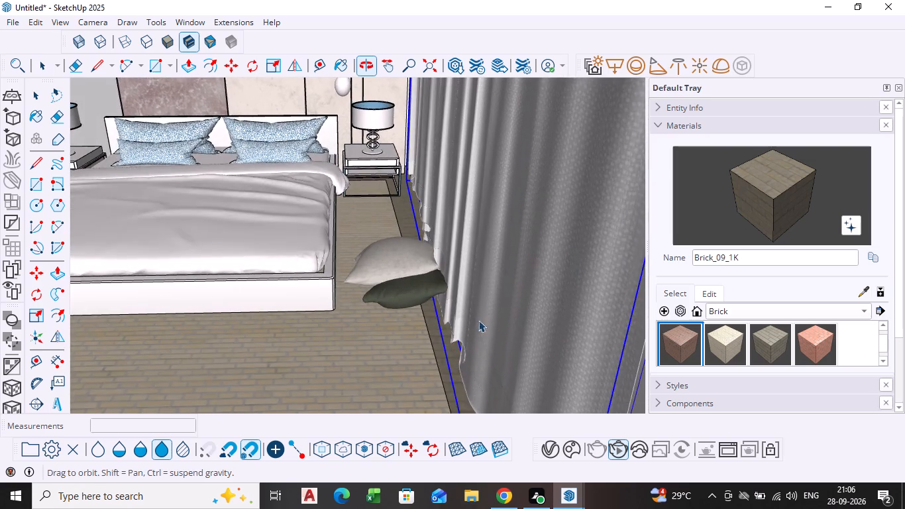
scroll(509, 252, "down", 19)
scroll(528, 202, "down", 3)
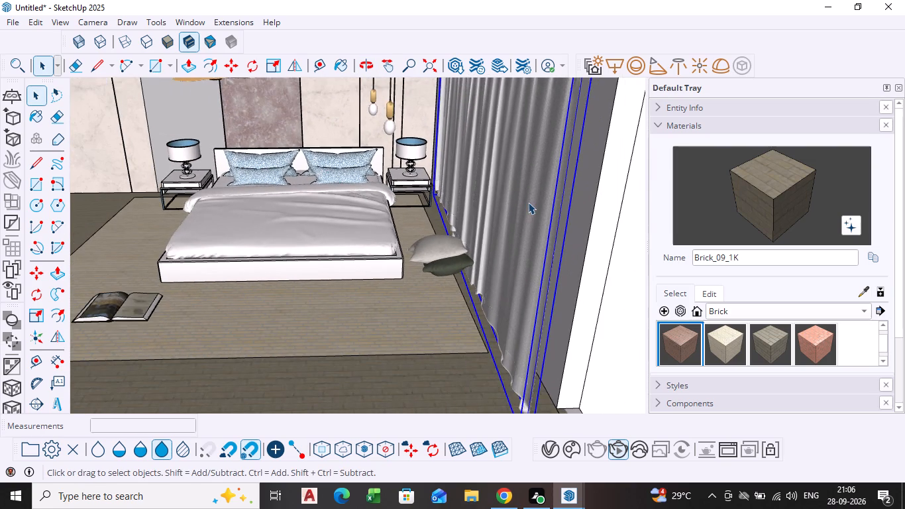
scroll(528, 202, "down", 1)
scroll(530, 193, "down", 1, "shift")
middle_click_drag(529, 193, 489, 261, "shift")
scroll(500, 168, "up", 3)
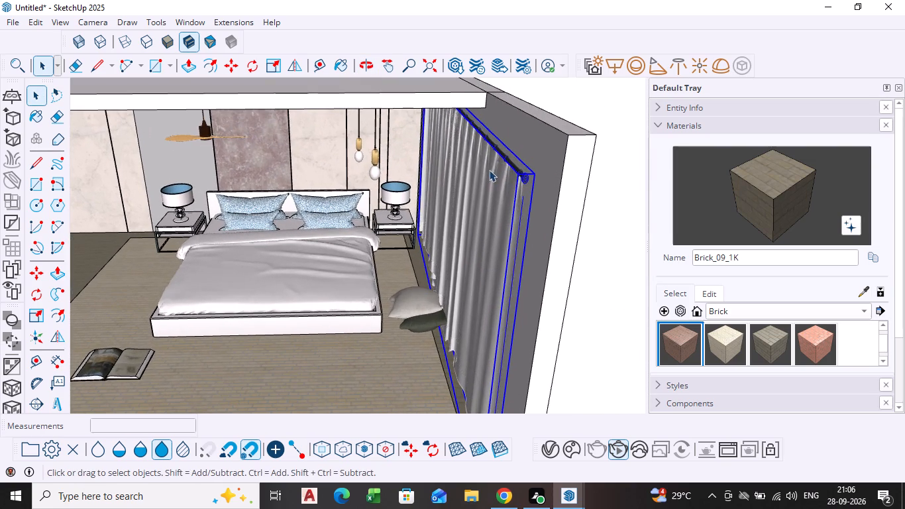
middle_click_drag(496, 150, 482, 207)
left_click_drag(37, 319, 40, 313)
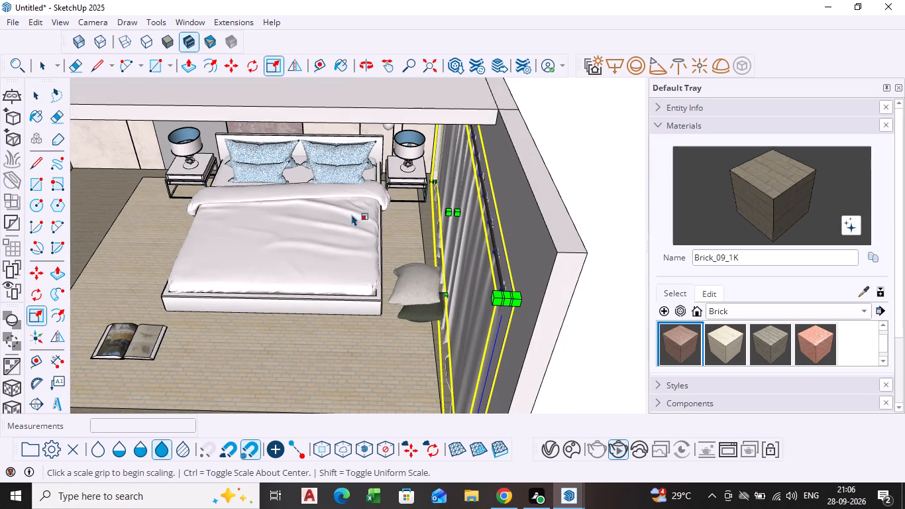
left_click(509, 299)
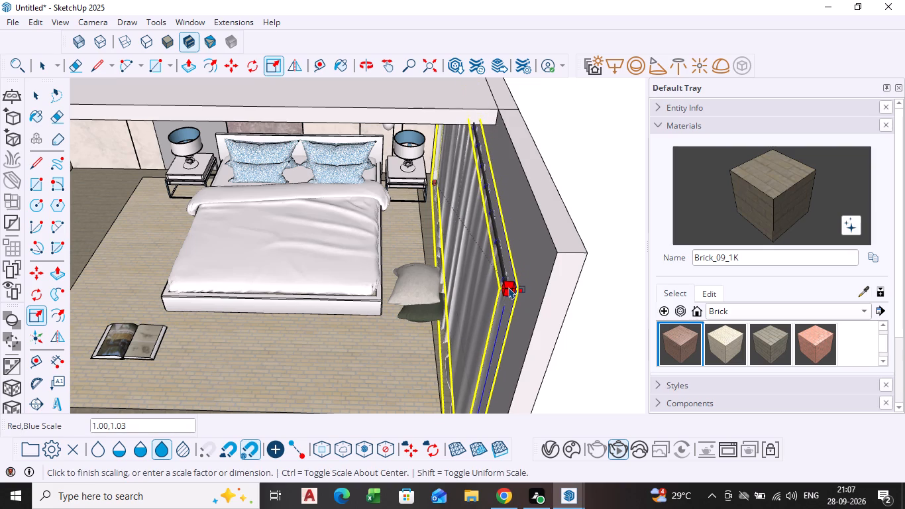
left_click(509, 287)
key("space")
left_click(584, 149)
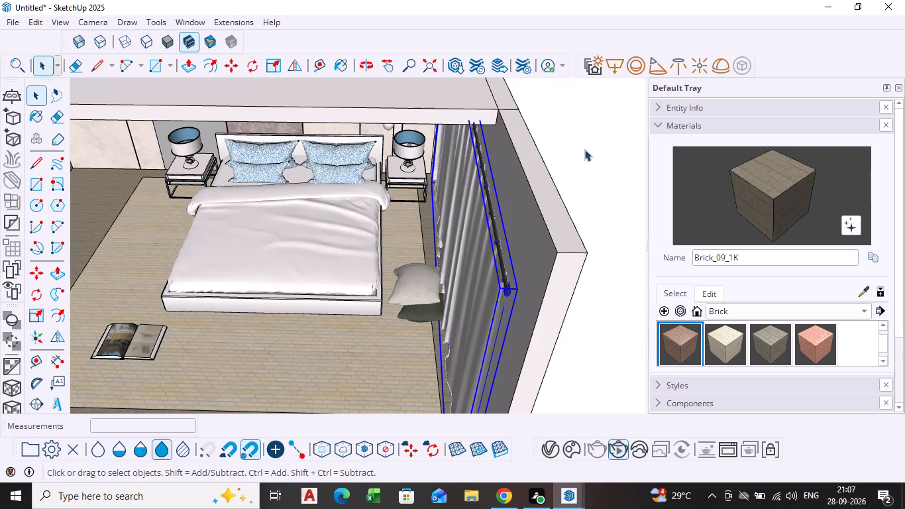
Scale the curtain by about 1.03 in width and 0.99 in height from its upper edge at the room's open front.
middle_click_drag(400, 347, 437, 290)
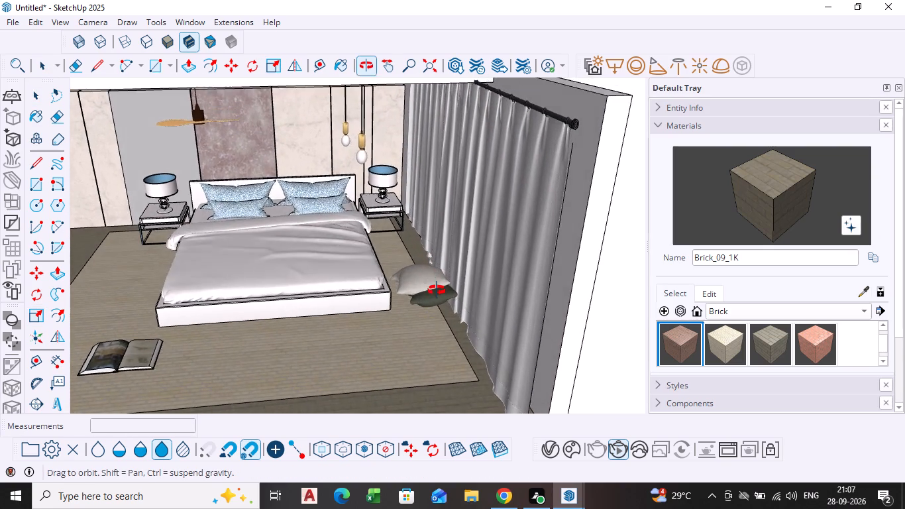
middle_click_drag(437, 290, 437, 282)
scroll(568, 98, "up", 3)
left_click(573, 107)
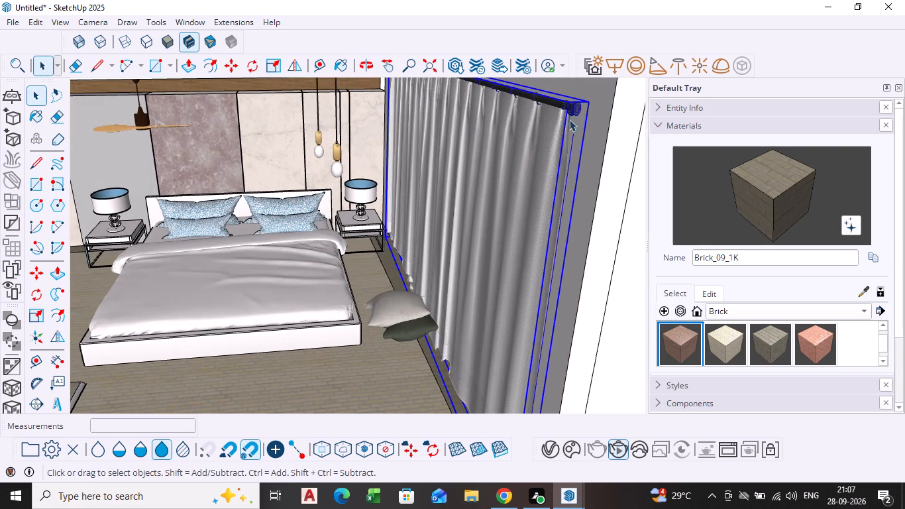
left_click(36, 311)
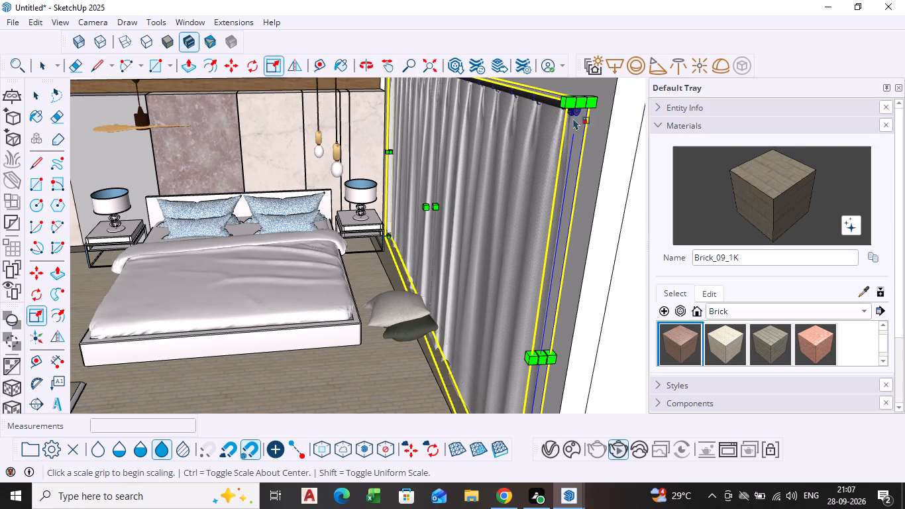
left_click(580, 99)
left_click(594, 112)
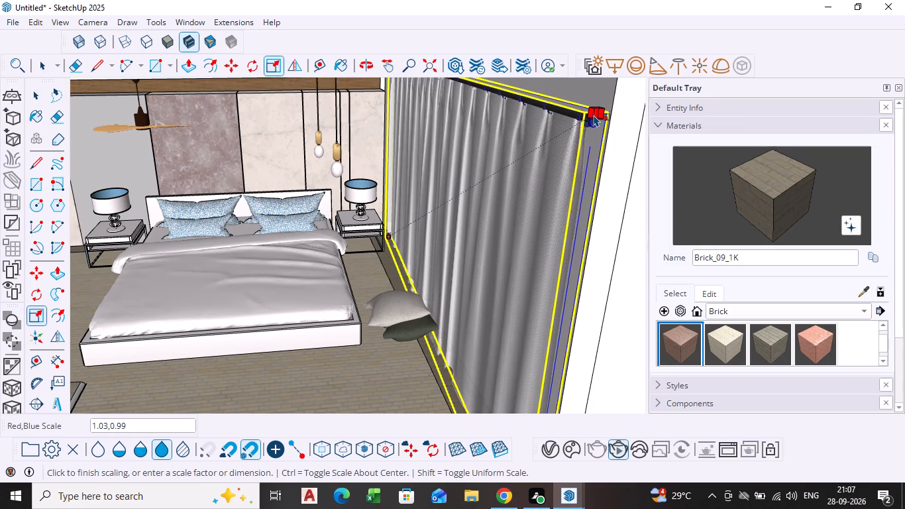
key("space")
scroll(480, 301, "down", 4)
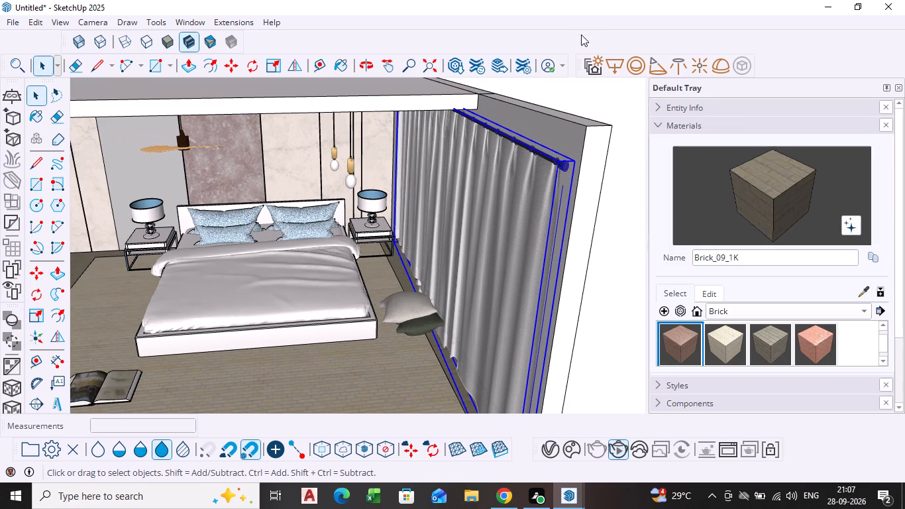
left_click(593, 99)
Examine the curtain's fit against the side wall, ceiling and floor, and select the wall face behind it.
scroll(348, 286, "down", 1)
middle_click_drag(347, 280, 333, 220)
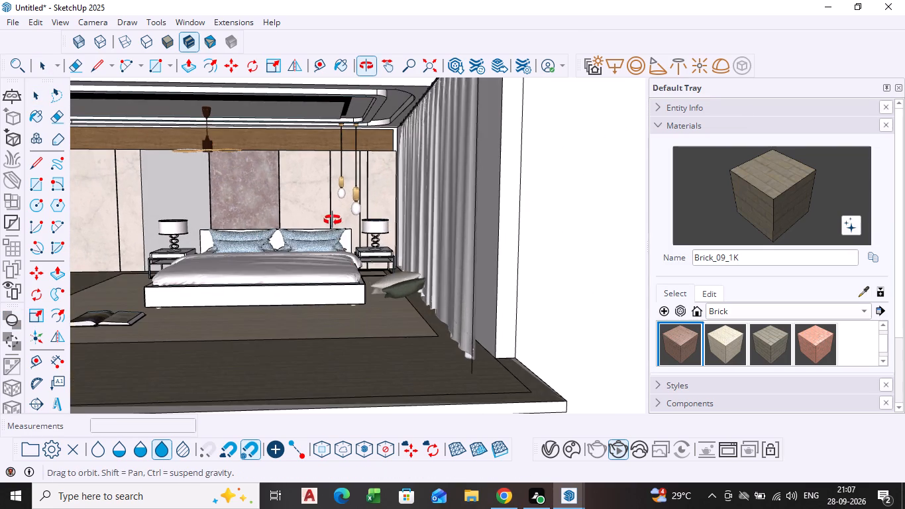
middle_click_drag(333, 220, 355, 240)
middle_click_drag(284, 231, 307, 216, "shift")
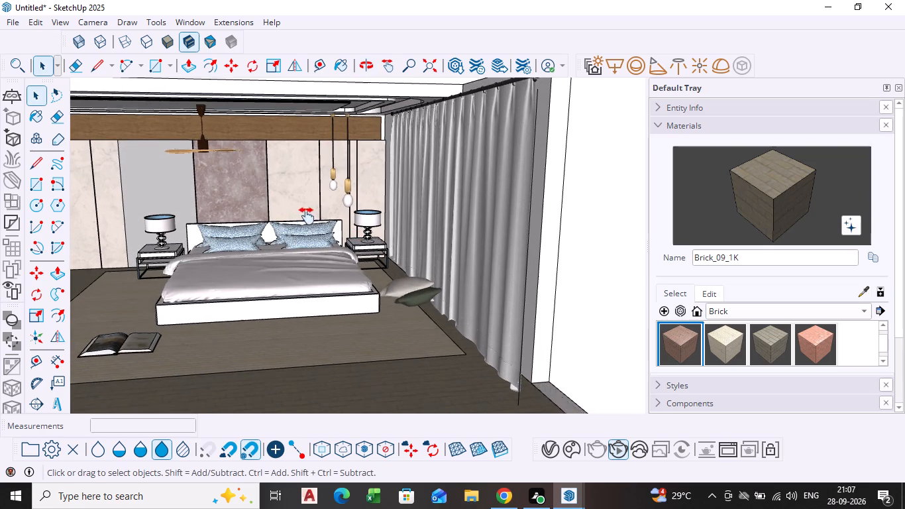
middle_click_drag(307, 216, 342, 219, "shift")
scroll(341, 219, "down", 3)
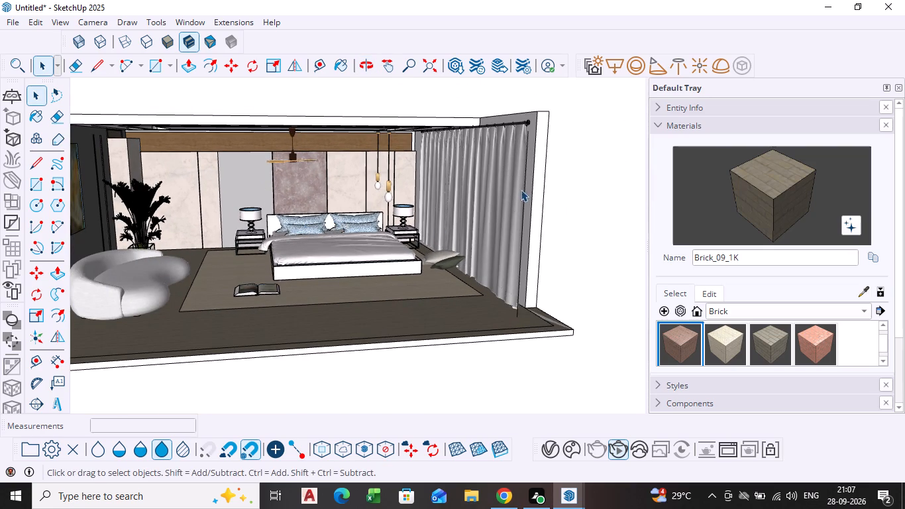
middle_click_drag(521, 184, 543, 240)
scroll(521, 186, "down", 1)
scroll(539, 180, "up", 4)
left_click(537, 176)
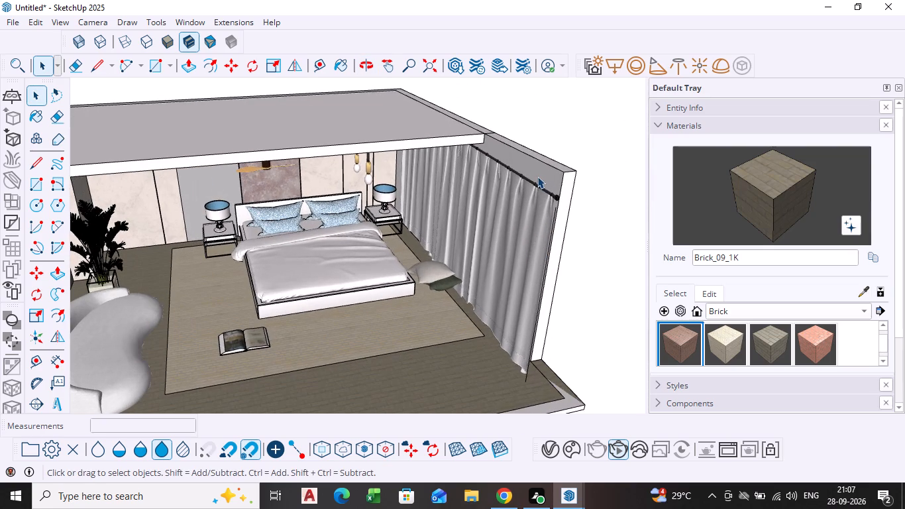
left_click(545, 168)
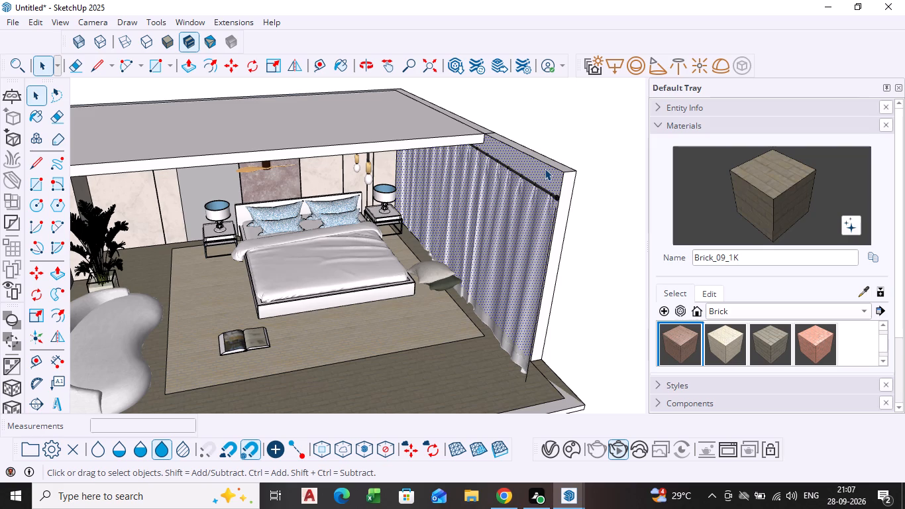
scroll(545, 170, "up", 3)
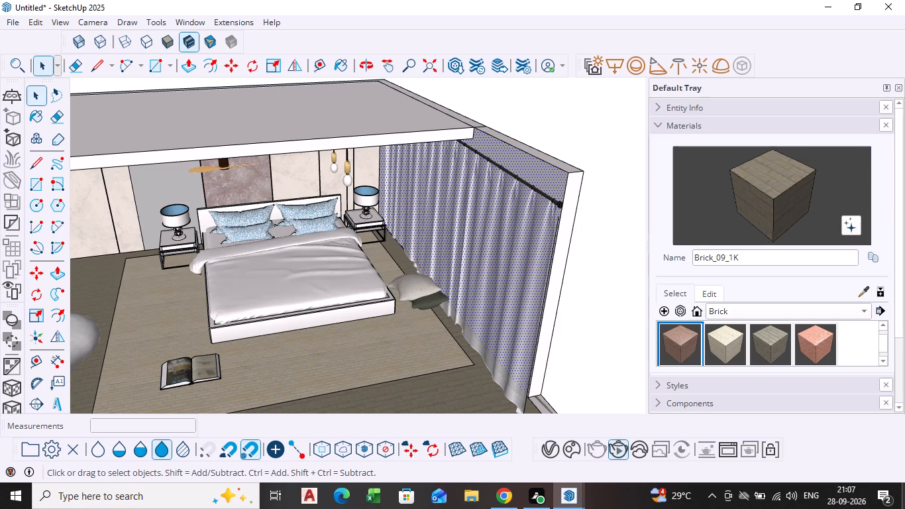
scroll(870, 458, "up", 1)
Frame an eye-level interior view facing the headboard wall, taking in the bed, sofa, painting, ceiling, pendant lights and curtain.
middle_click_drag(392, 383, 392, 378)
middle_click_drag(392, 378, 367, 253)
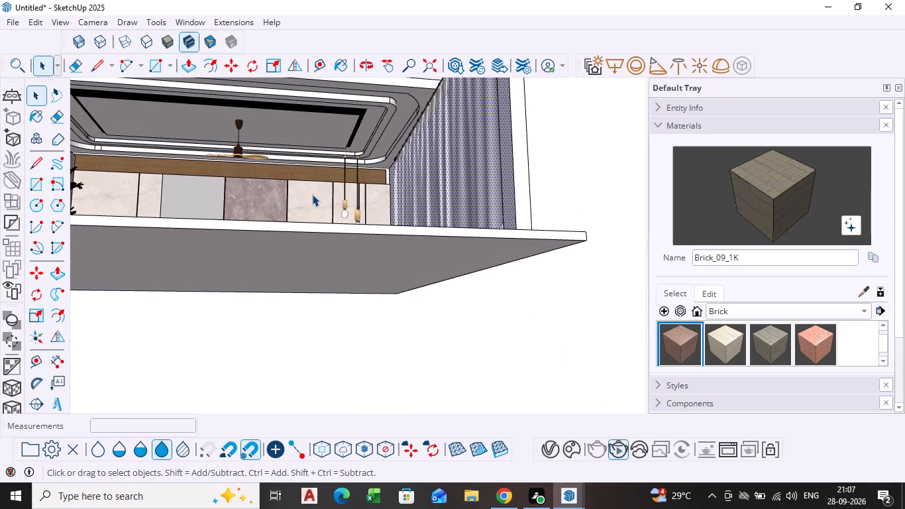
scroll(311, 194, "up", 1)
middle_click_drag(361, 209, 529, 256, "shift")
scroll(361, 209, "down", 1, "shift")
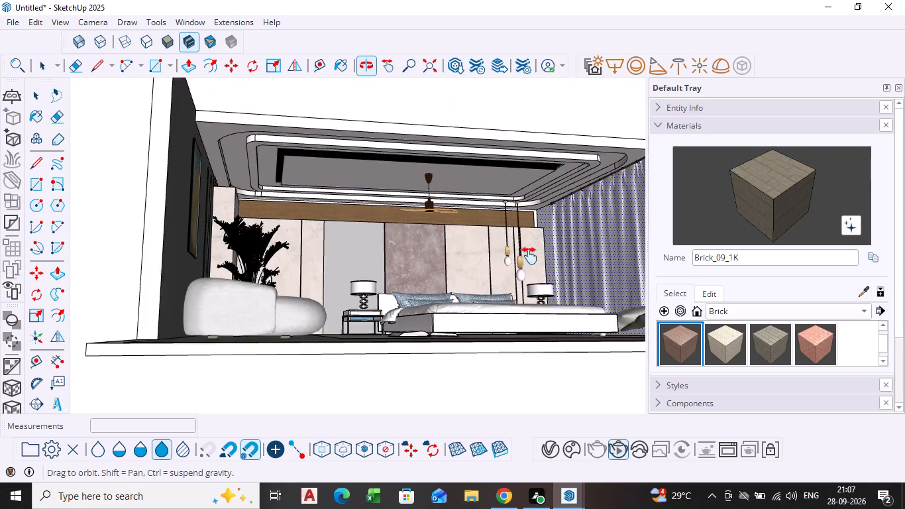
middle_click_drag(529, 256, 447, 232, "shift")
middle_click_drag(441, 231, 433, 266)
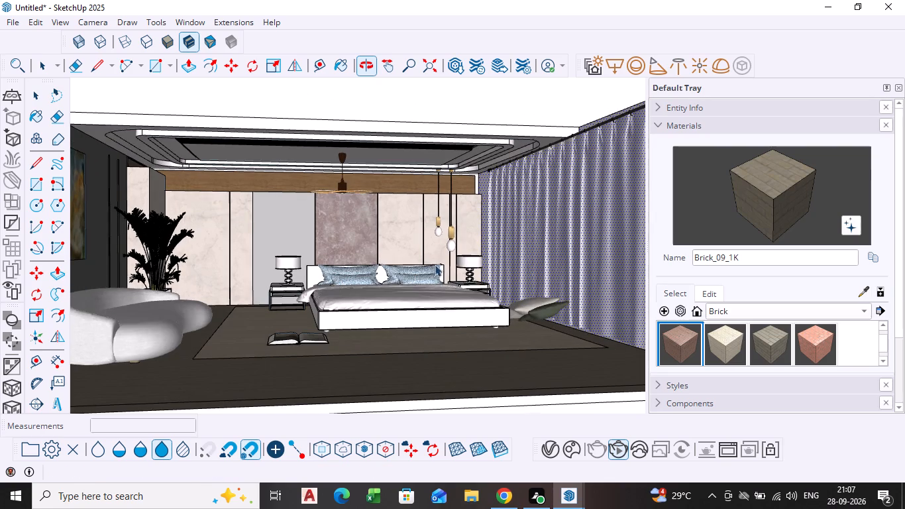
scroll(445, 247, "up", 2)
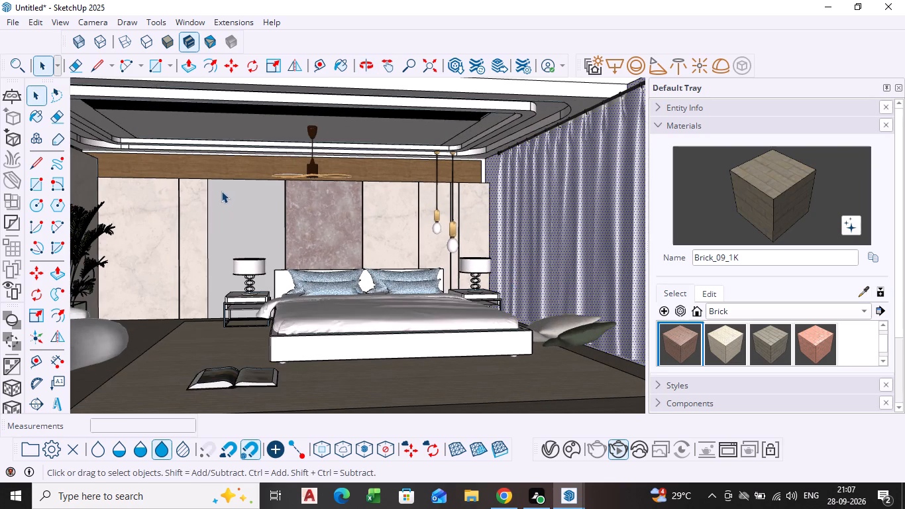
scroll(223, 192, "down", 3)
middle_click_drag(256, 190, 330, 191, "shift")
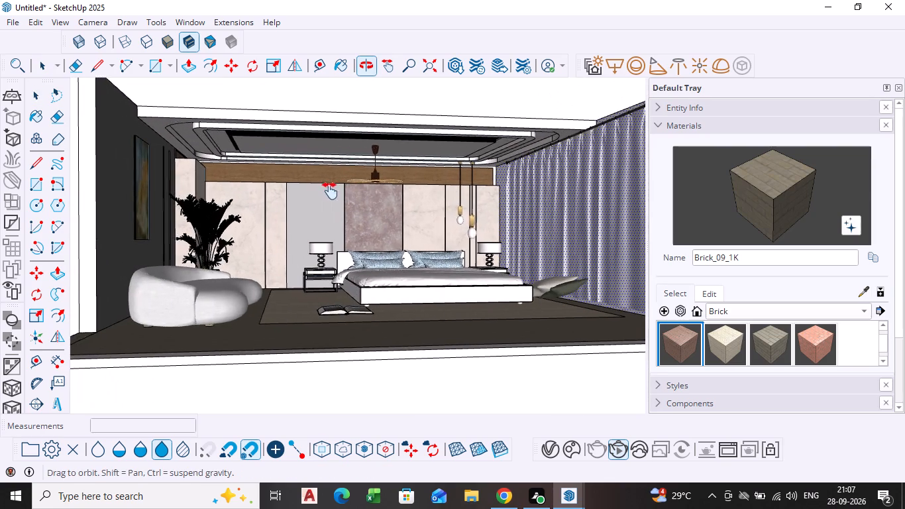
middle_click_drag(330, 191, 315, 190, "shift")
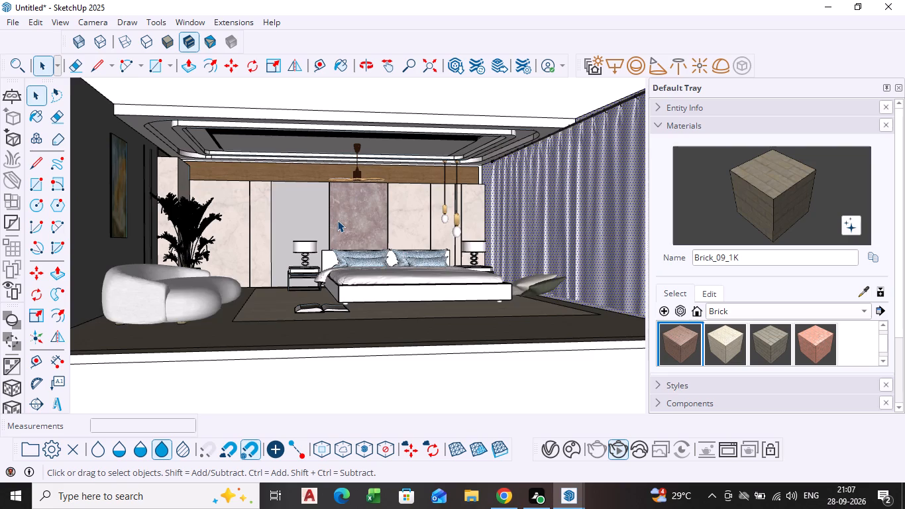
scroll(337, 220, "up", 1)
middle_click_drag(405, 274, 418, 245, "shift")
scroll(421, 253, "down", 1)
middle_click_drag(421, 254, 371, 273)
scroll(323, 253, "up", 1)
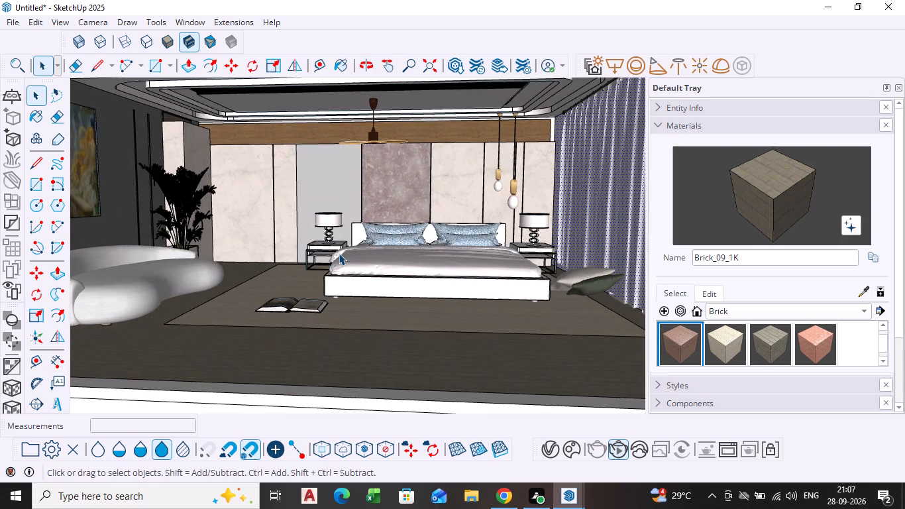
scroll(339, 253, "down", 1)
middle_click(339, 253)
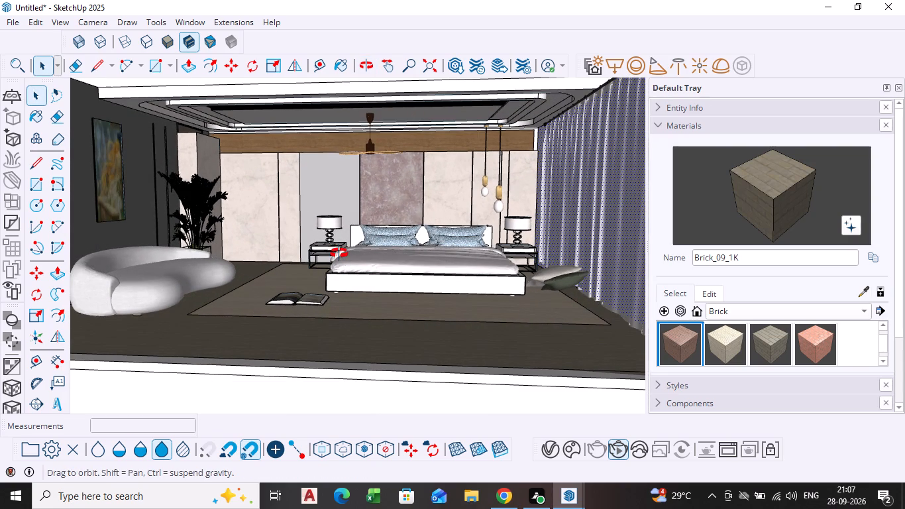
scroll(341, 252, "up", 1)
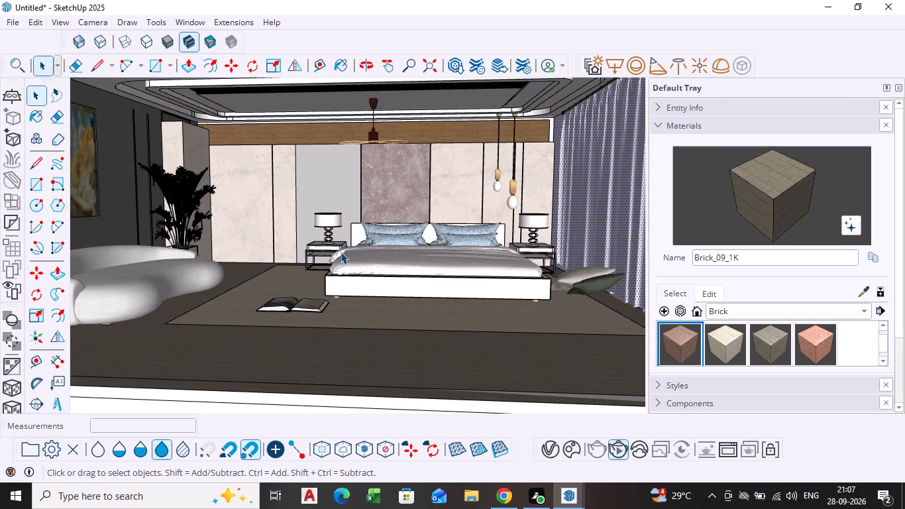
middle_click_drag(341, 252, 342, 245)
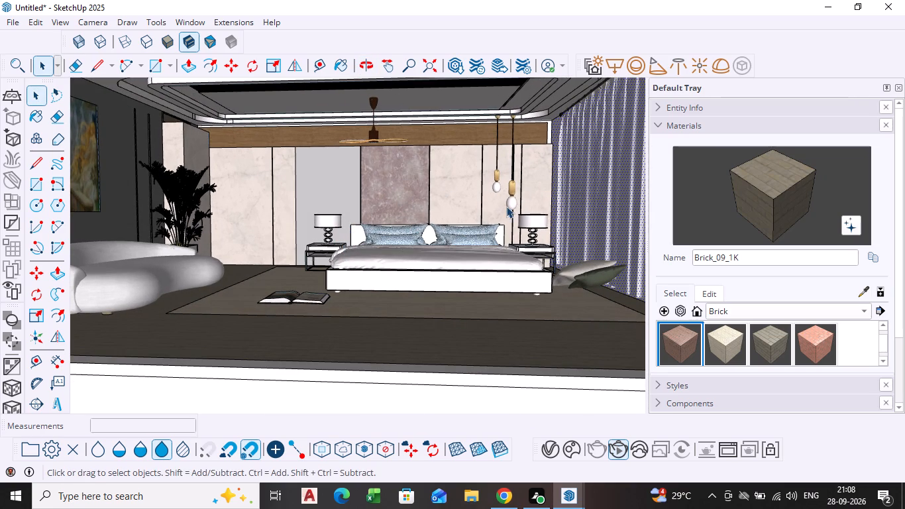
scroll(356, 318, "down", 1)
scroll(354, 328, "up", 1)
middle_click(372, 304)
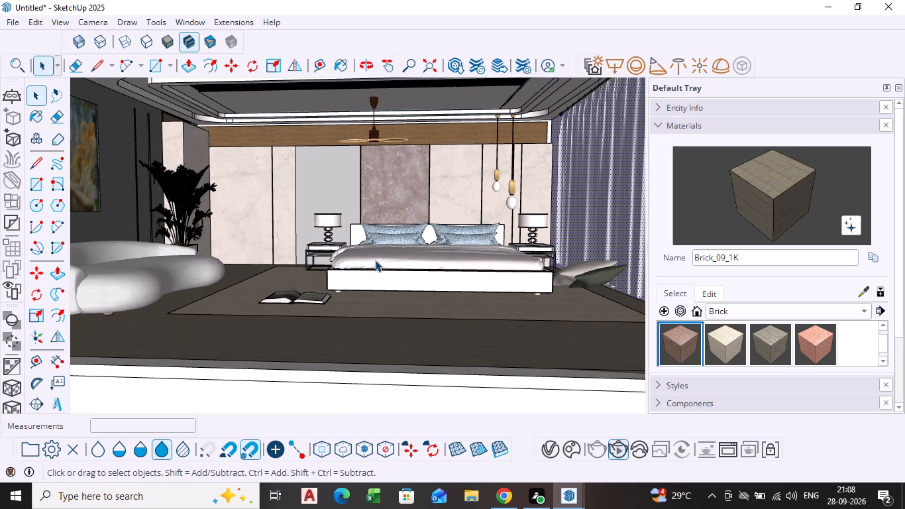
middle_click_drag(375, 246, 368, 262, "shift")
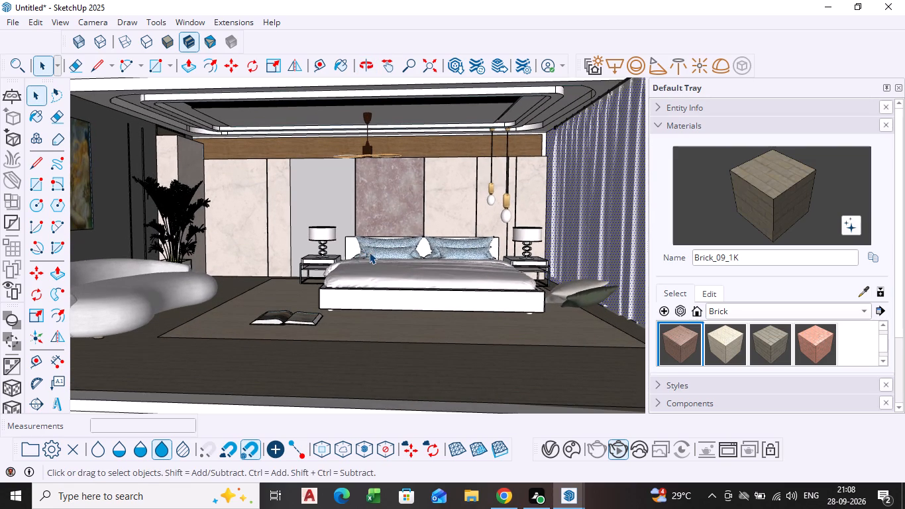
middle_click_drag(369, 252, 372, 242)
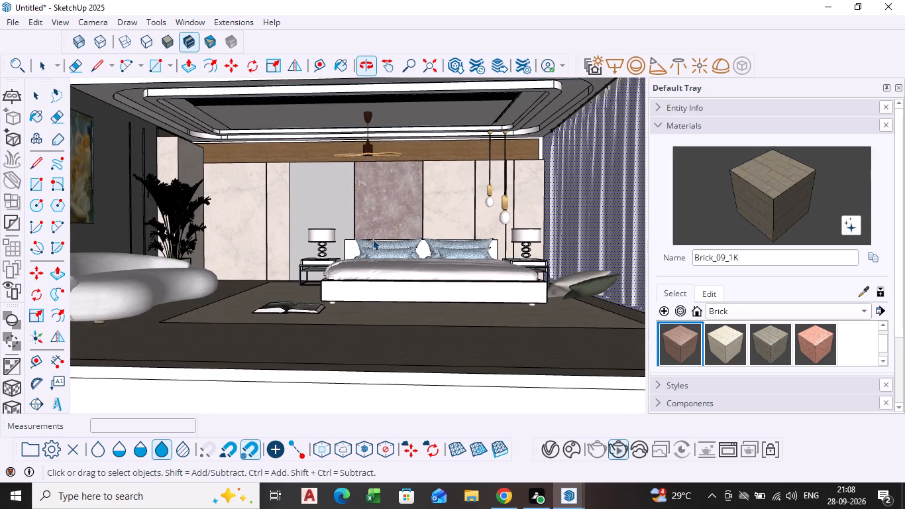
scroll(372, 233, "up", 1)
scroll(372, 233, "down", 1)
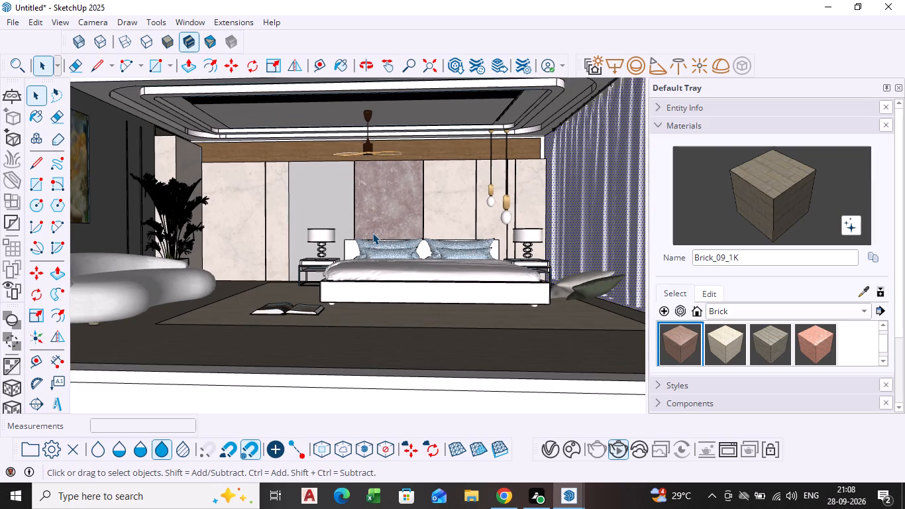
scroll(372, 233, "down", 1)
scroll(372, 231, "up", 1)
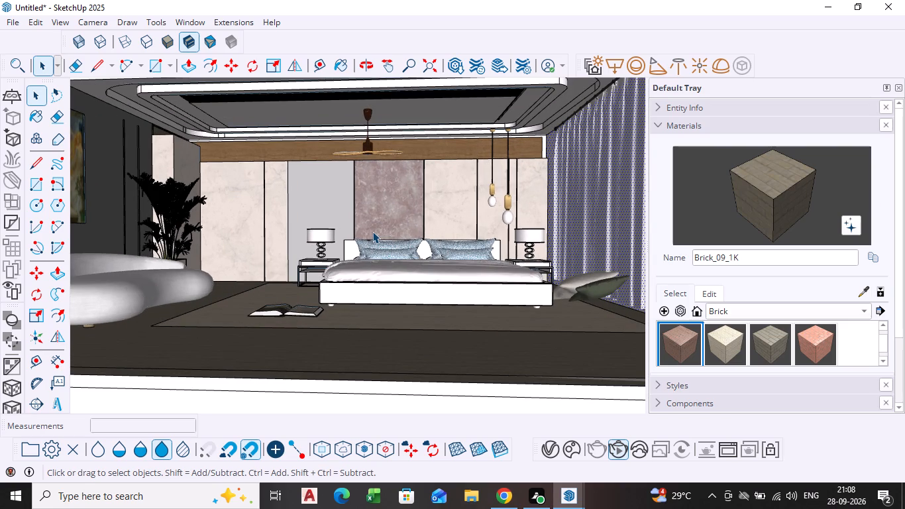
middle_click_drag(372, 231, 390, 237, "shift")
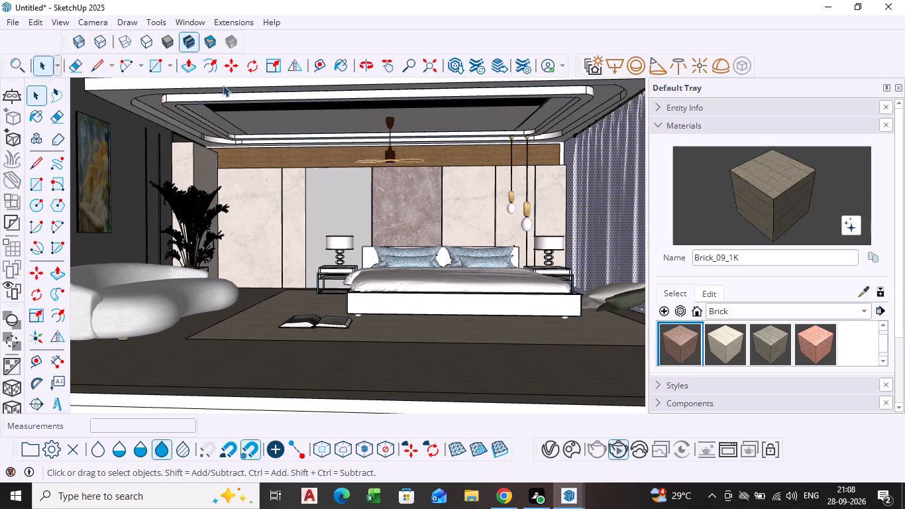
Stop the running V-Ray interactive render and start a non-interactive render of the framed bedroom view.
left_click(594, 446)
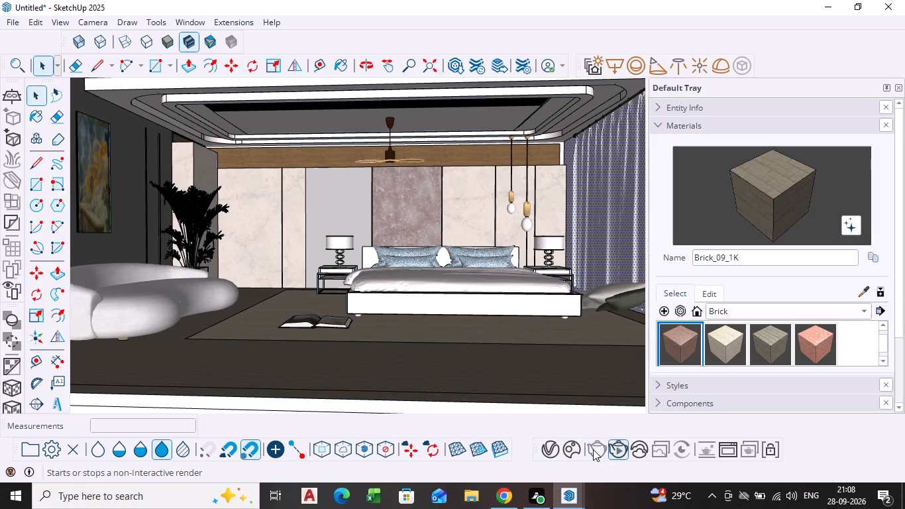
left_click(614, 453)
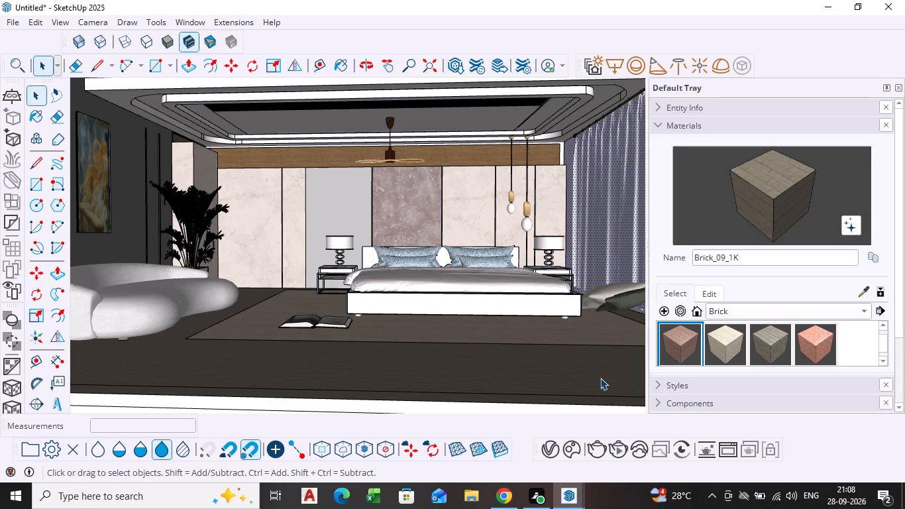
left_click(596, 454)
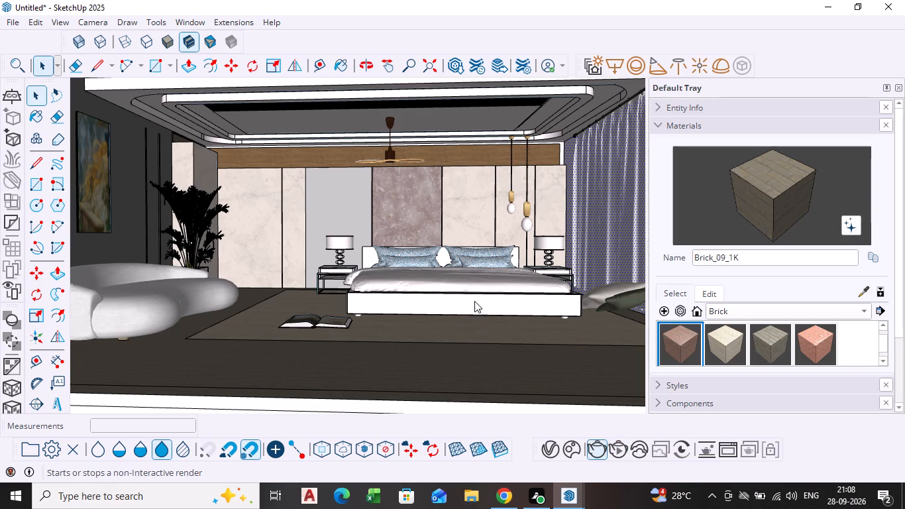
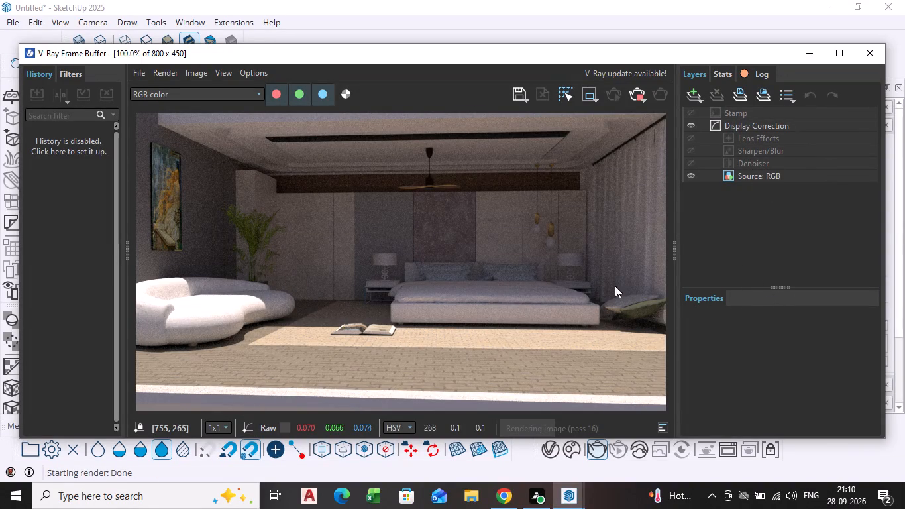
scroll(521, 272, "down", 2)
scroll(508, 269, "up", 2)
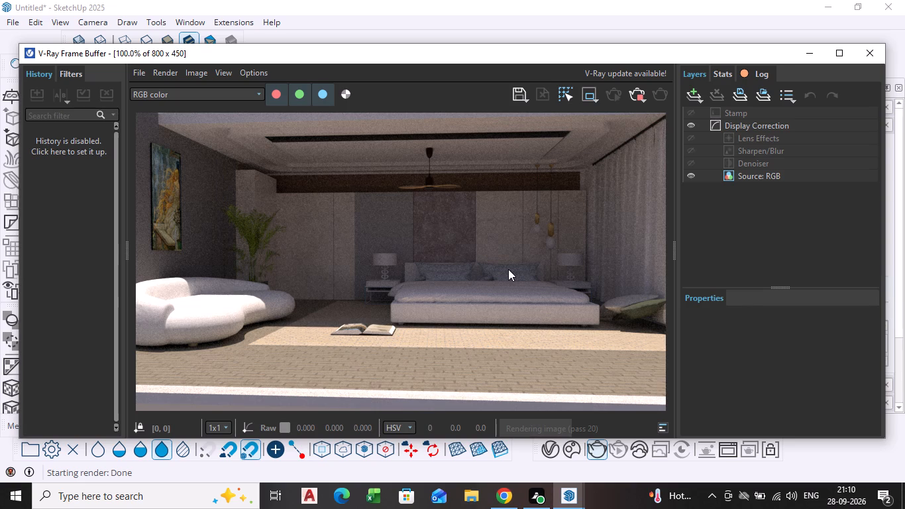
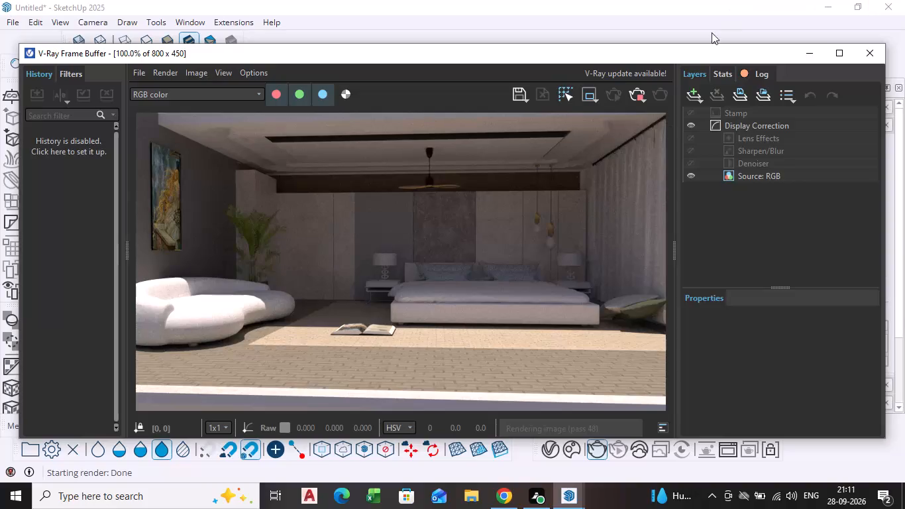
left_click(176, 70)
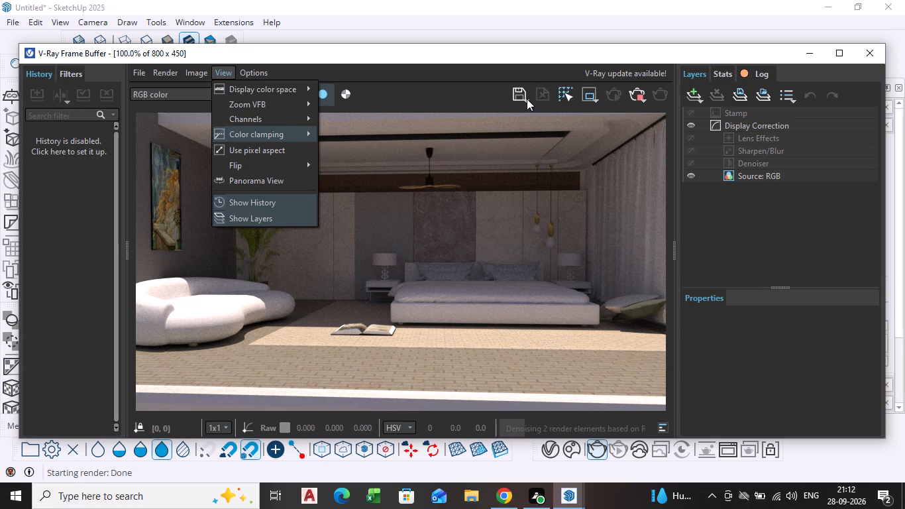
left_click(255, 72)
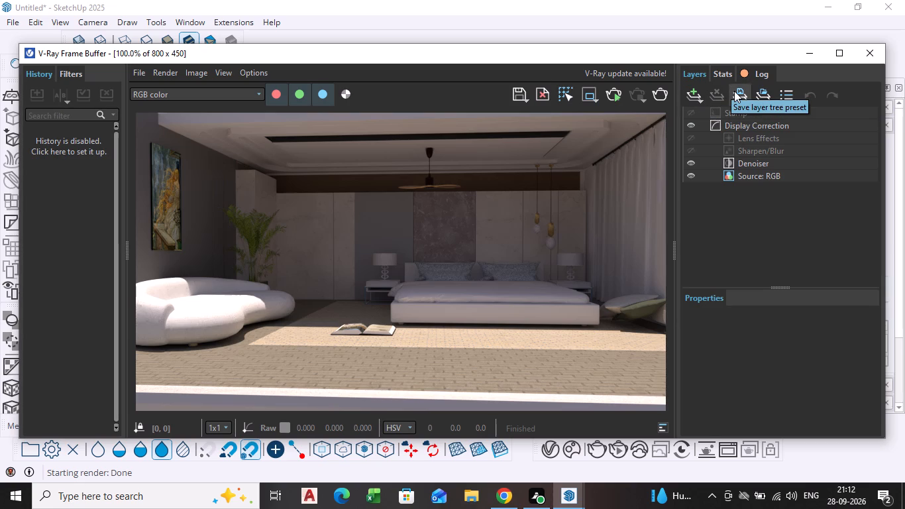
Save the finished render to the Desktop as a PNG named "bed room render" and close the frame buffer.
left_click(520, 103)
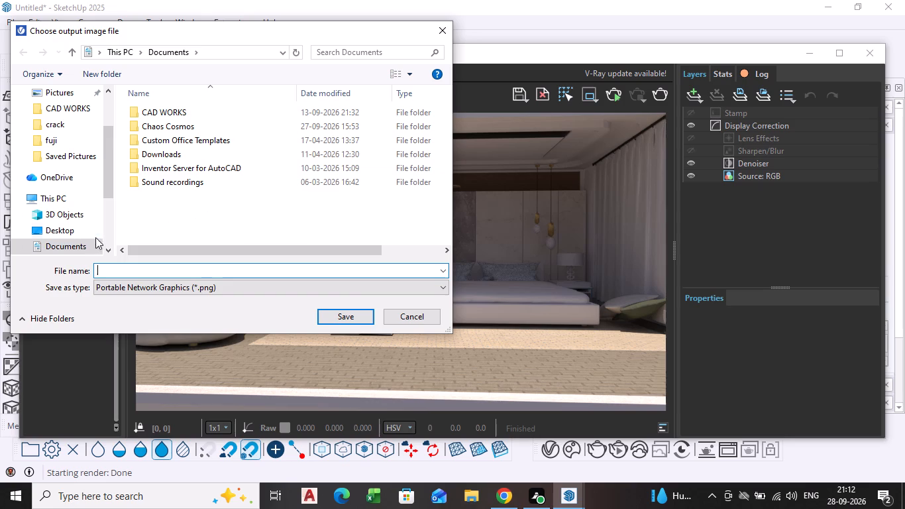
left_click(58, 223)
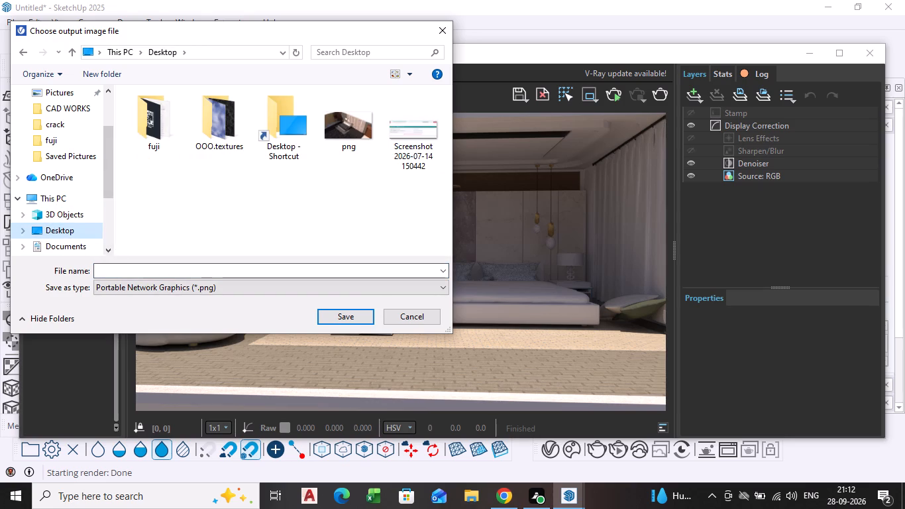
left_click(123, 267)
key("b")
key("e")
key("d")
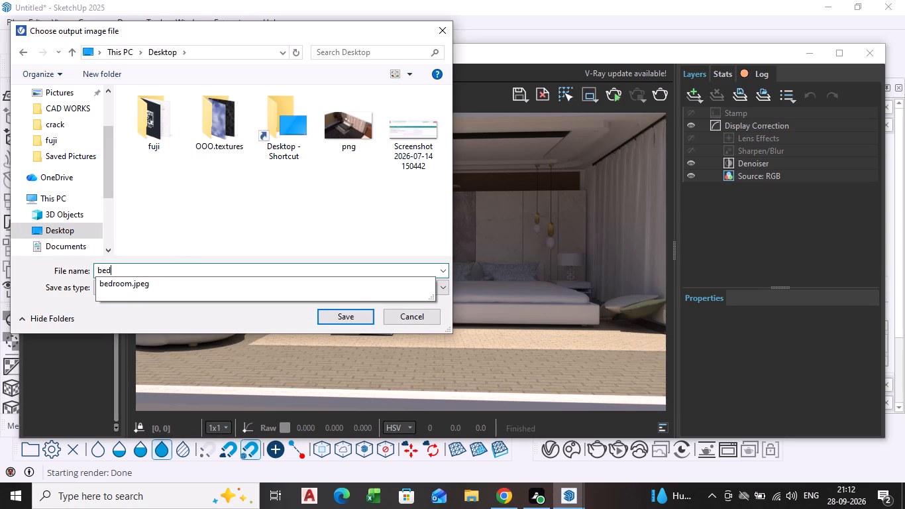
key("space")
type("r")
type("oom")
key("space")
key("1")
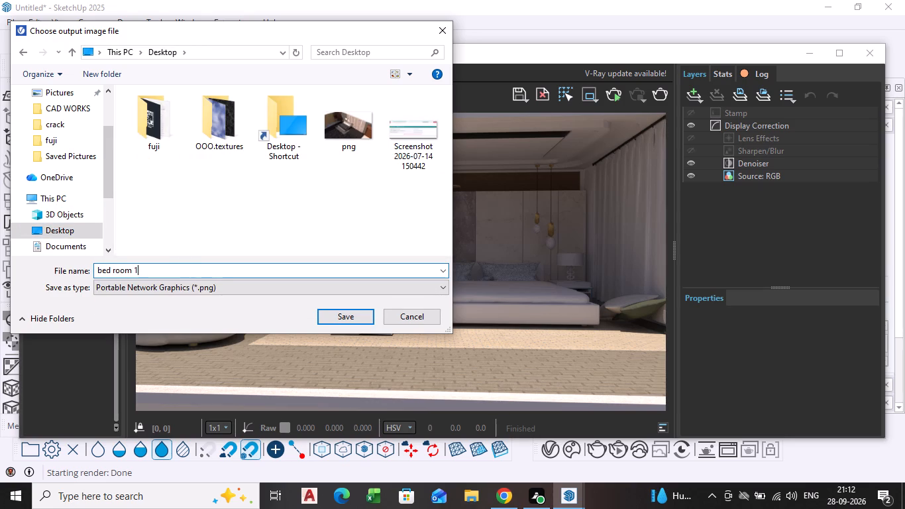
key("BackSpace")
type("render")
left_click(350, 316)
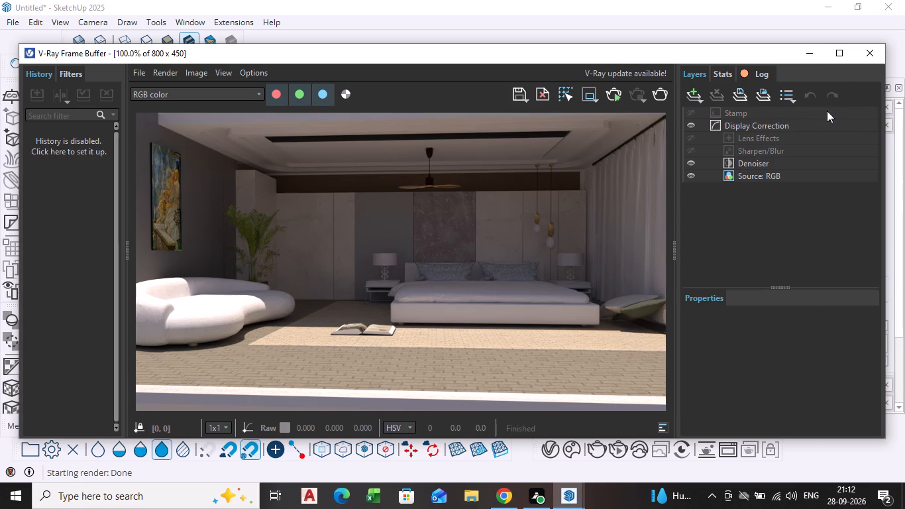
left_click(863, 62)
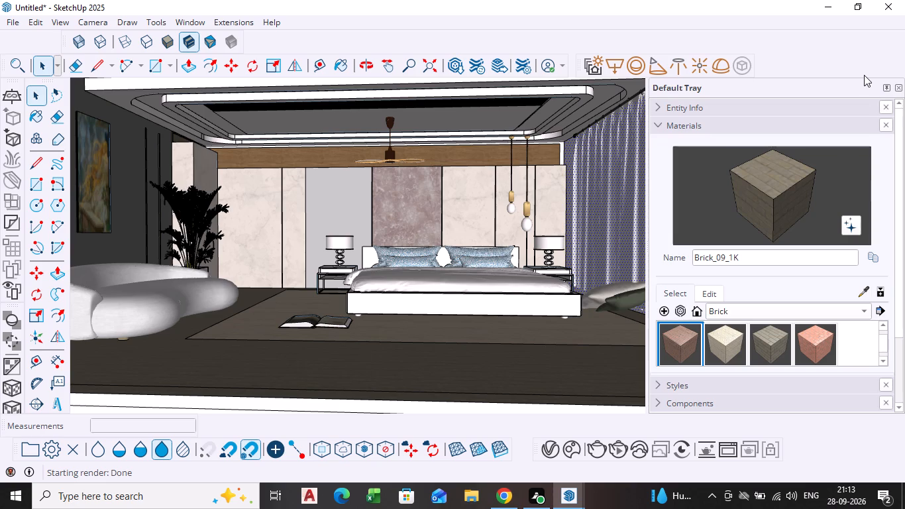
Paint the recessed ceiling's central panel and its surrounding border with Roofing_04_1K from the Roofing materials.
left_click(482, 123)
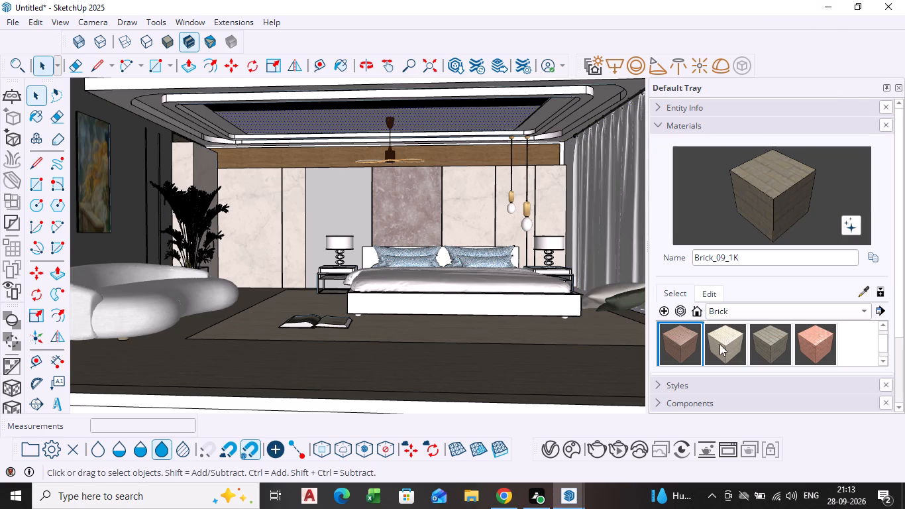
left_click(731, 315)
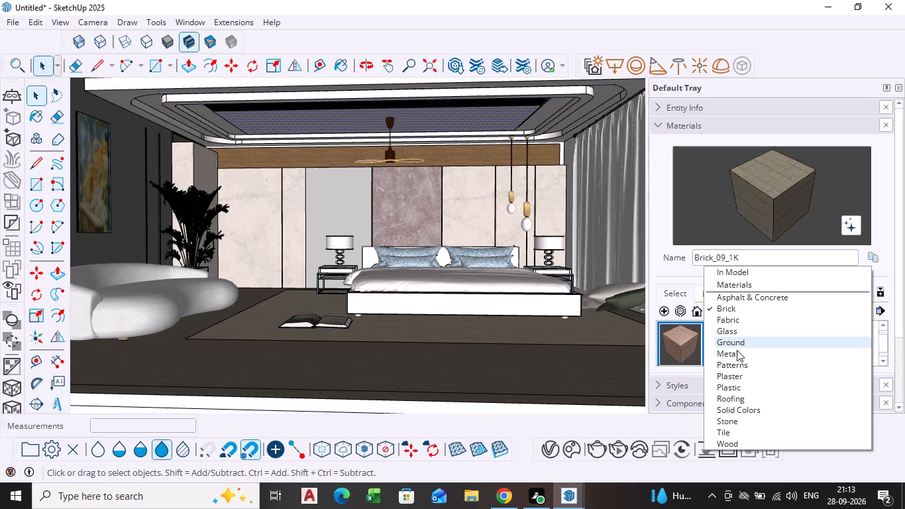
left_click(737, 394)
scroll(727, 367, "down", 1)
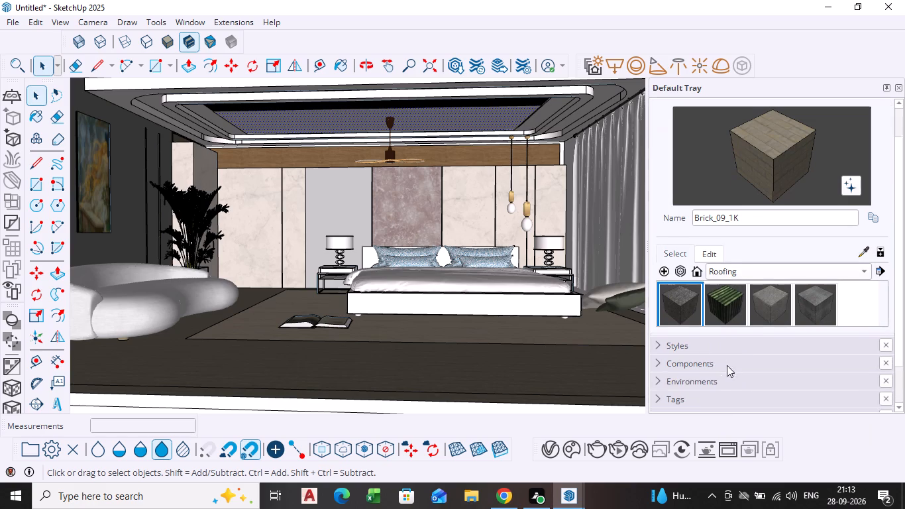
left_click(764, 304)
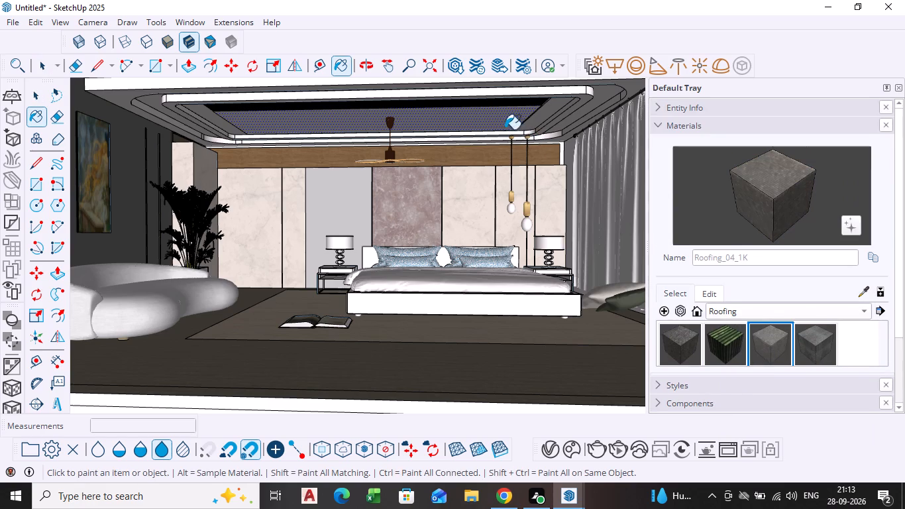
left_click(502, 125)
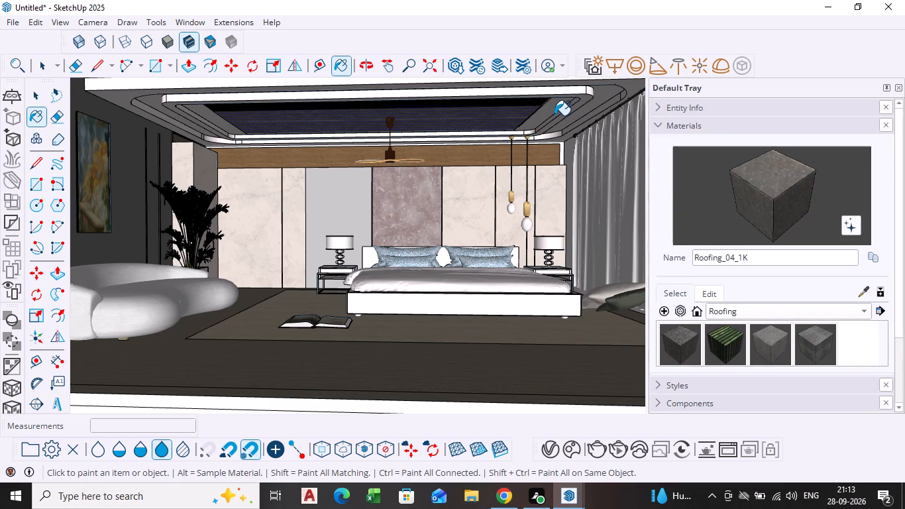
left_click(555, 115)
left_click(549, 113)
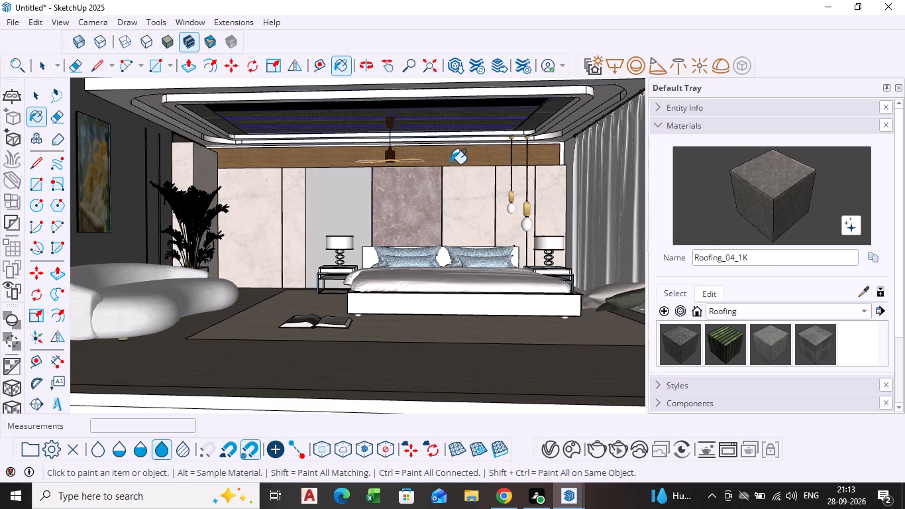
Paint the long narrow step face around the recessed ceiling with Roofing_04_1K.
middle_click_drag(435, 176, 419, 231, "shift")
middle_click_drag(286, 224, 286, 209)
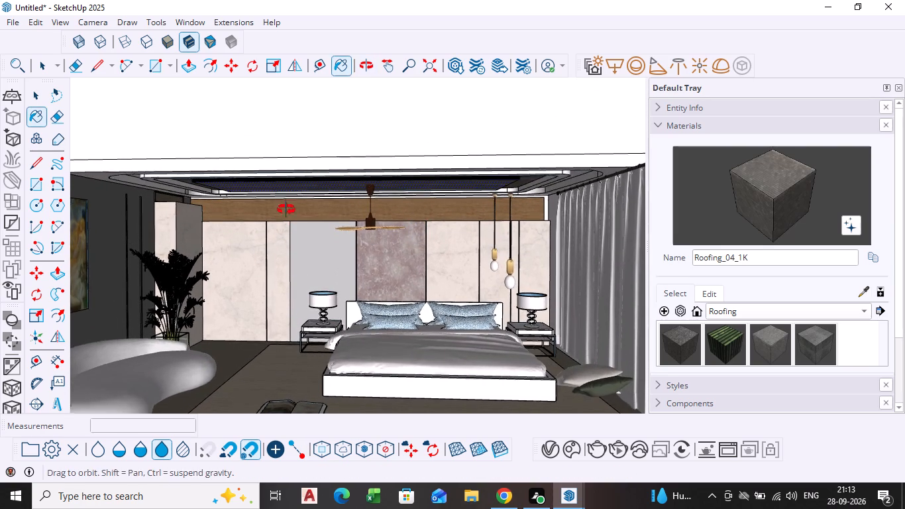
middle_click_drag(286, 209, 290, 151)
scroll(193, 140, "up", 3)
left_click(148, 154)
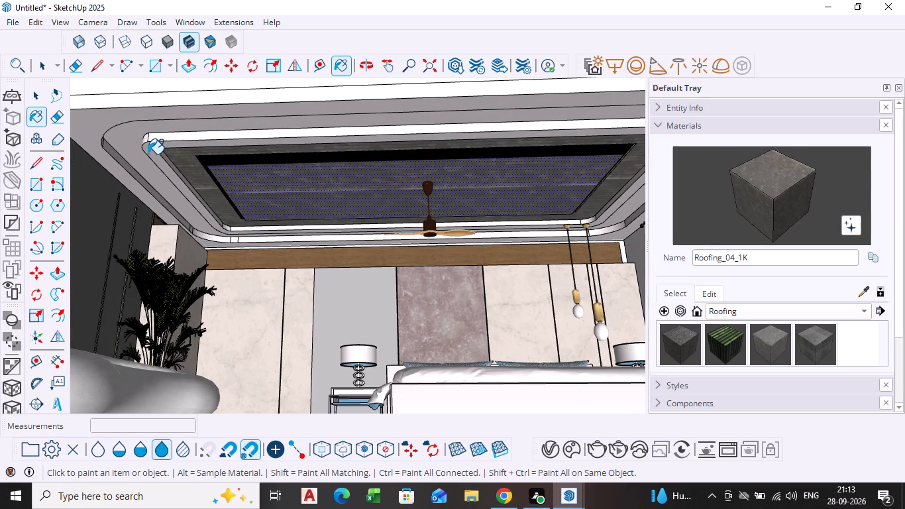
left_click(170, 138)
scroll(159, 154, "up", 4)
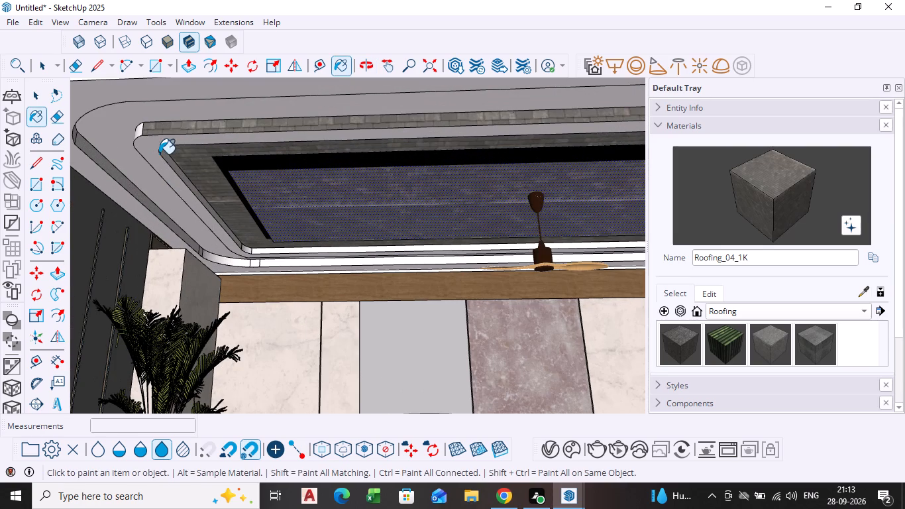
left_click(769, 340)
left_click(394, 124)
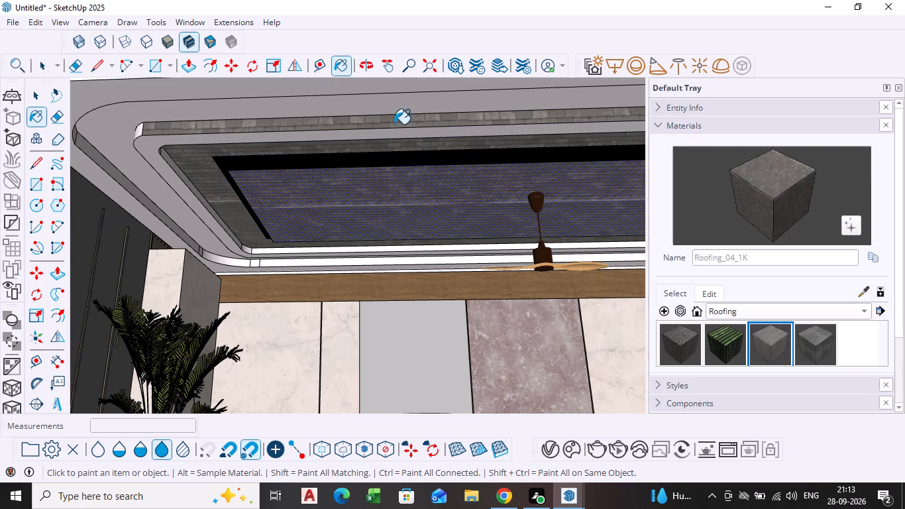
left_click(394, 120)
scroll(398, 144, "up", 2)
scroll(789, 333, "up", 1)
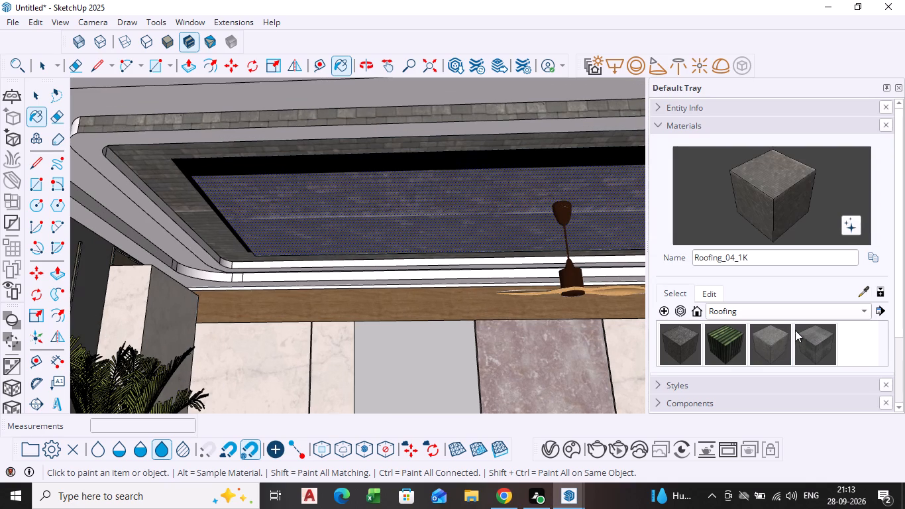
Paint the long narrow step face of the recessed ceiling with Roofing_07_1K.
left_click(812, 325)
scroll(806, 328, "down", 4)
double_click(825, 260)
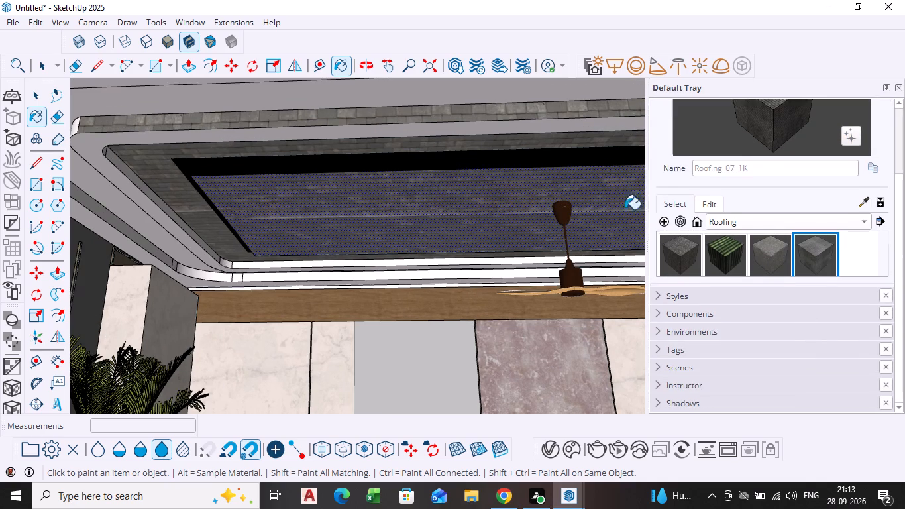
left_click(422, 109)
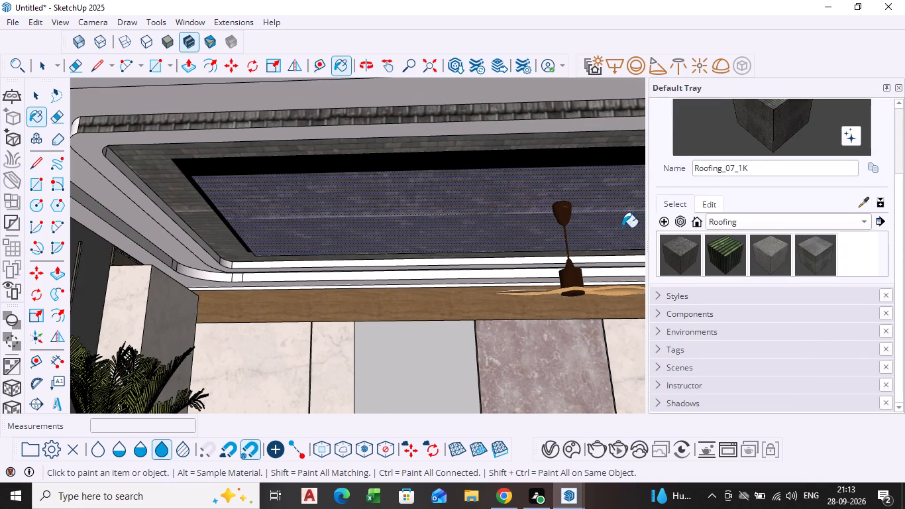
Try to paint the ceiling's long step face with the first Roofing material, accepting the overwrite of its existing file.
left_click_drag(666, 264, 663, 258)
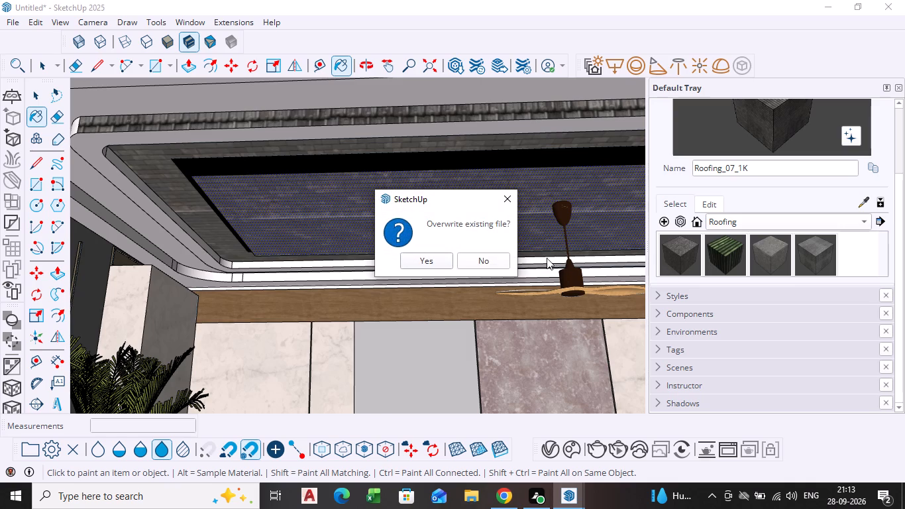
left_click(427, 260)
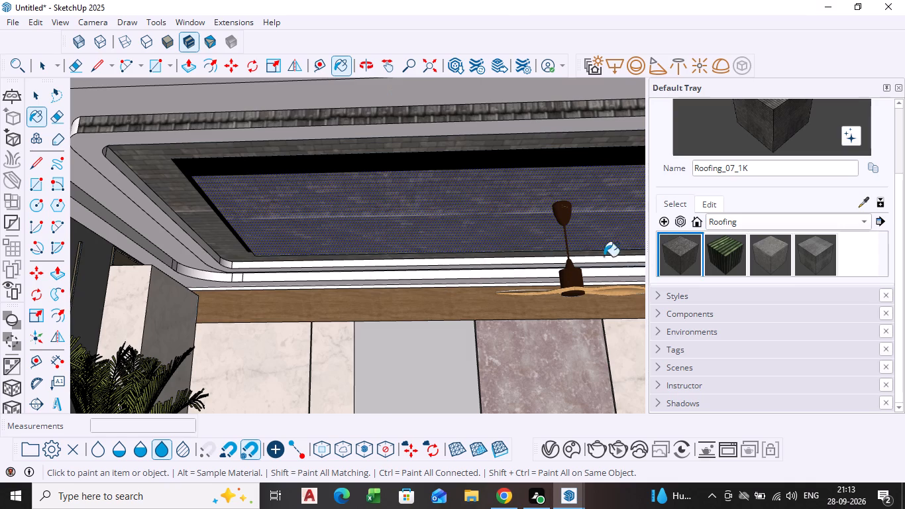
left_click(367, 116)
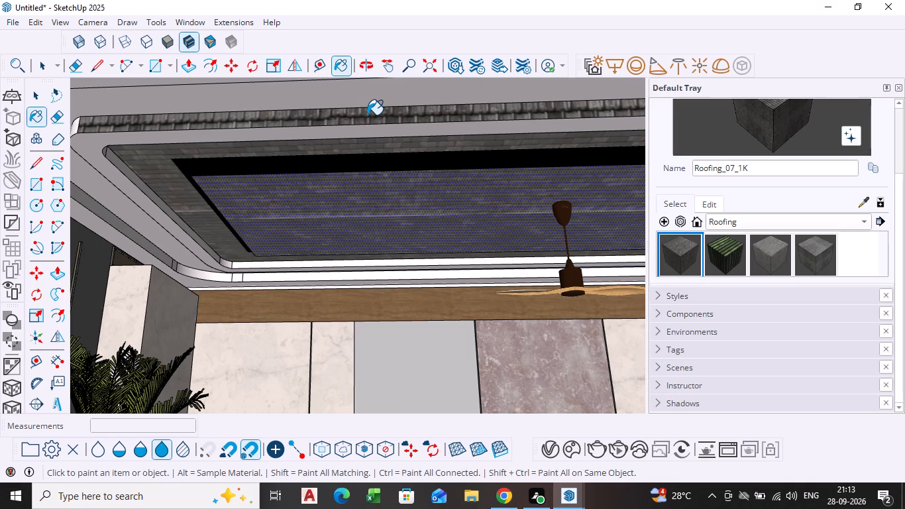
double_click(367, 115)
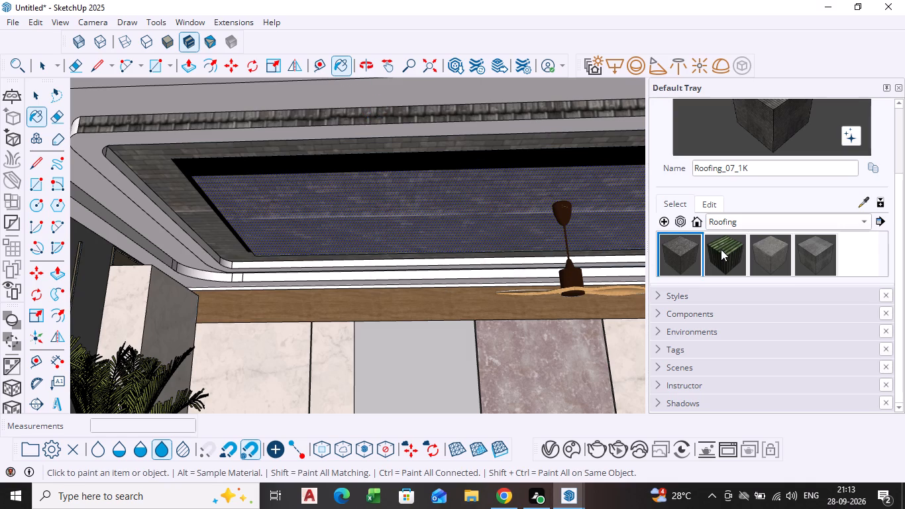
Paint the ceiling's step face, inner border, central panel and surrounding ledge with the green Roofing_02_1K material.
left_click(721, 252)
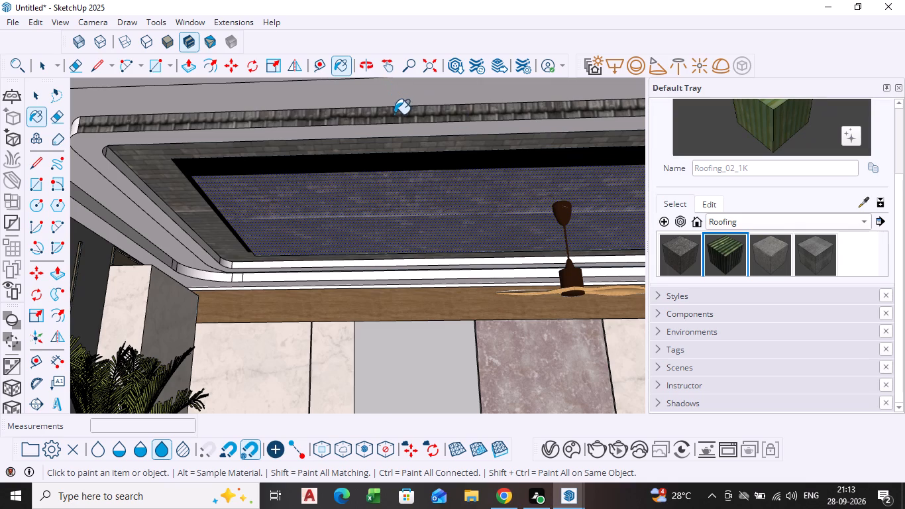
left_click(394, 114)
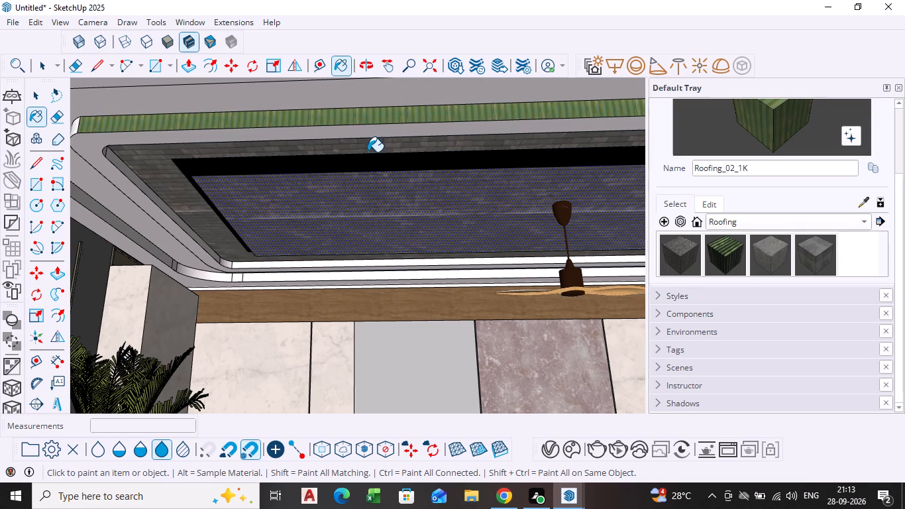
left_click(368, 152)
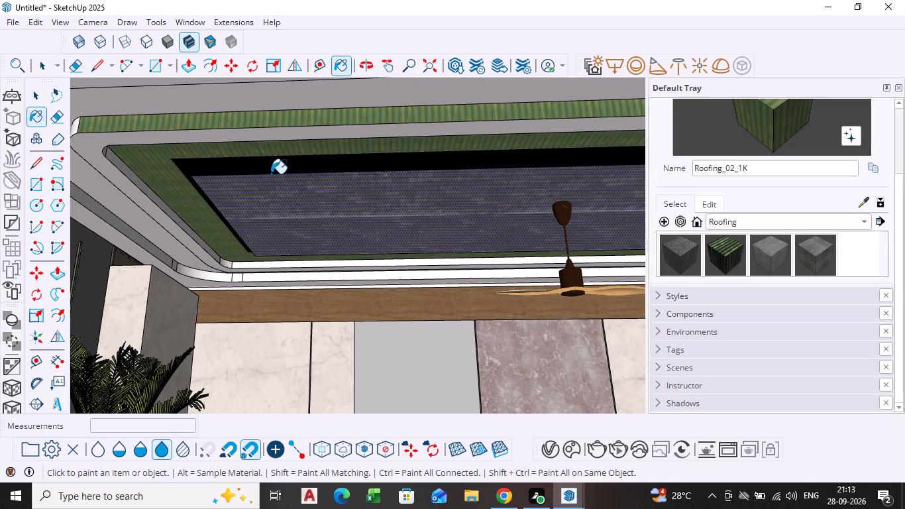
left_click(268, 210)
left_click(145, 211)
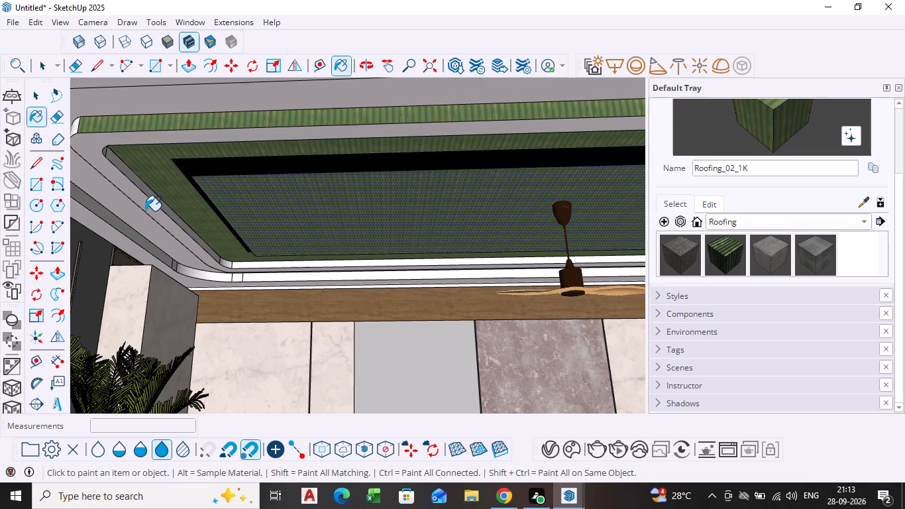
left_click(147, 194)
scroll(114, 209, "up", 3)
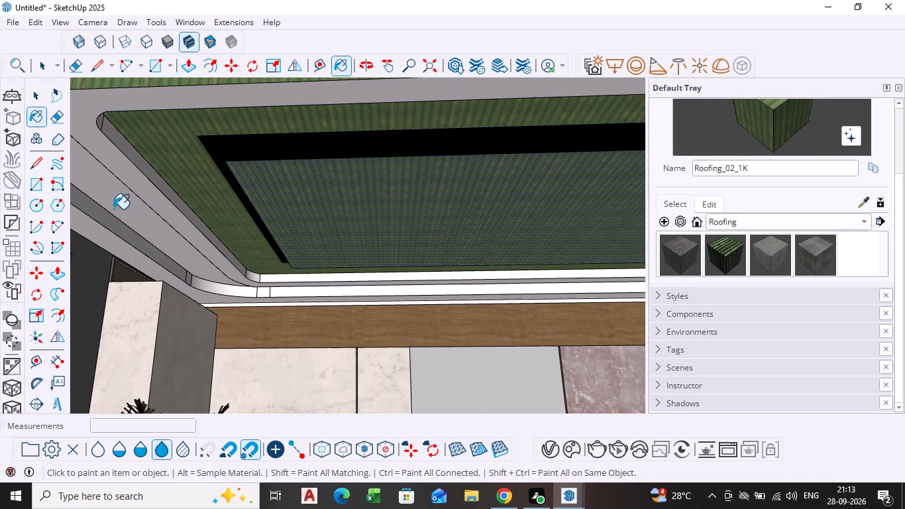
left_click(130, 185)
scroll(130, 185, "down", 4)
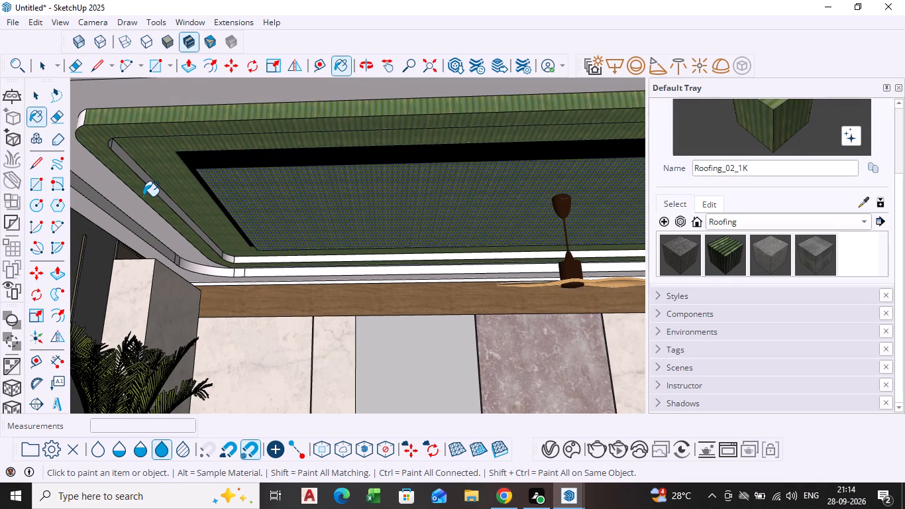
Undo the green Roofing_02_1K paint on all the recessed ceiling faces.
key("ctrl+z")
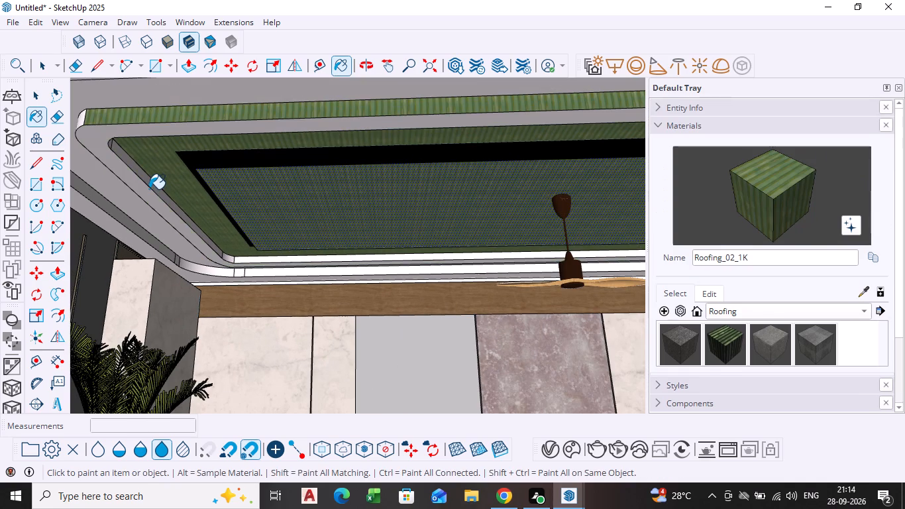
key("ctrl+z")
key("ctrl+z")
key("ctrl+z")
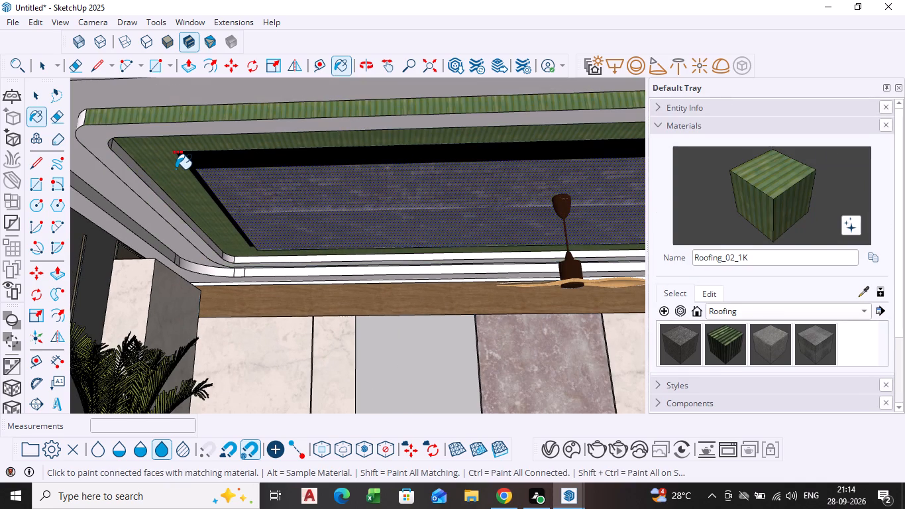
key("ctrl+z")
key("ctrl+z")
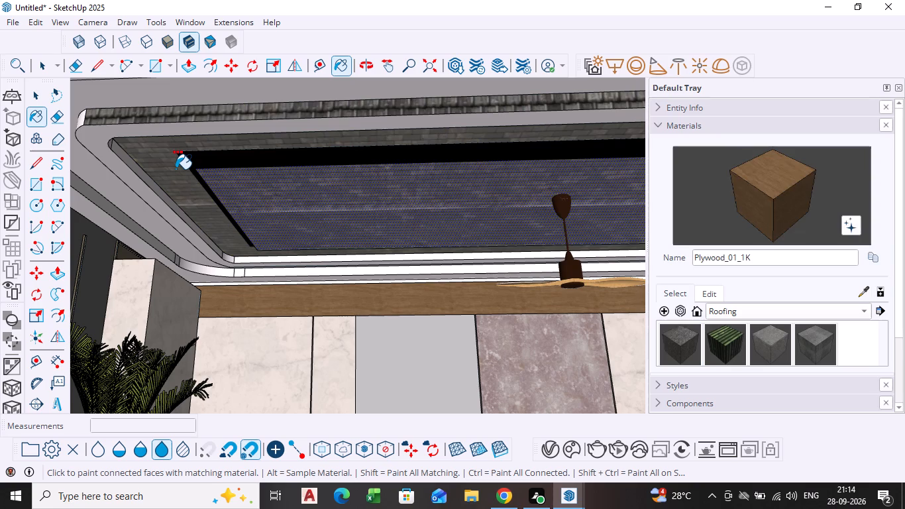
Undo the grey roofing paint on the recessed ceiling's long step face, inner border and central panel.
key("ctrl+z")
key("ctrl+z")
key("ctrl+z")
key("ctrl+z")
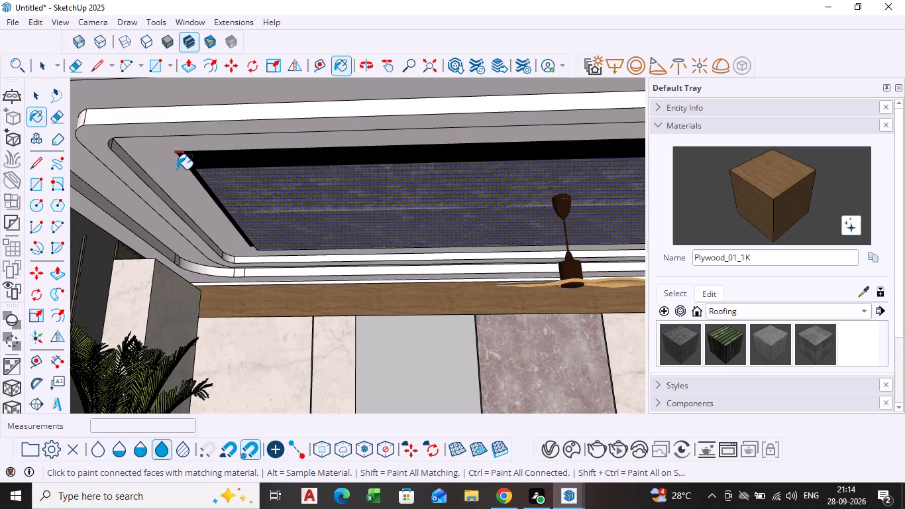
key("ctrl+z")
key("ctrl+z")
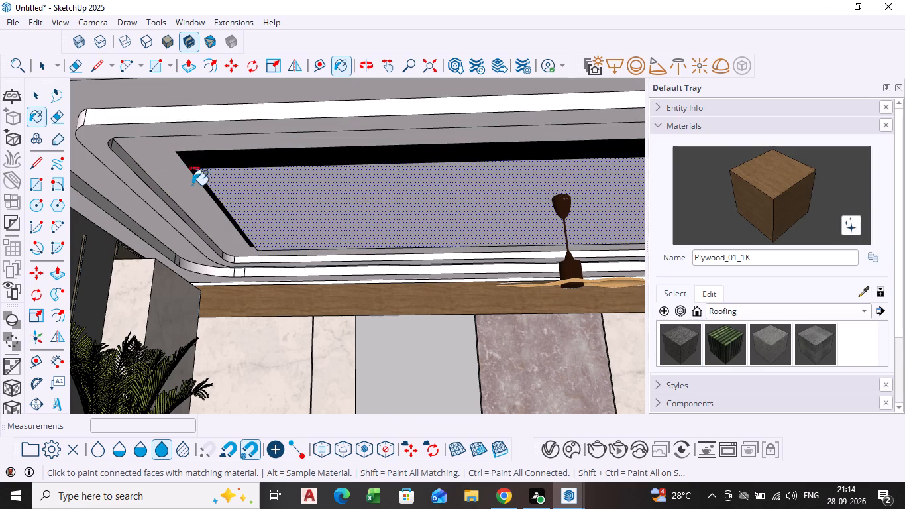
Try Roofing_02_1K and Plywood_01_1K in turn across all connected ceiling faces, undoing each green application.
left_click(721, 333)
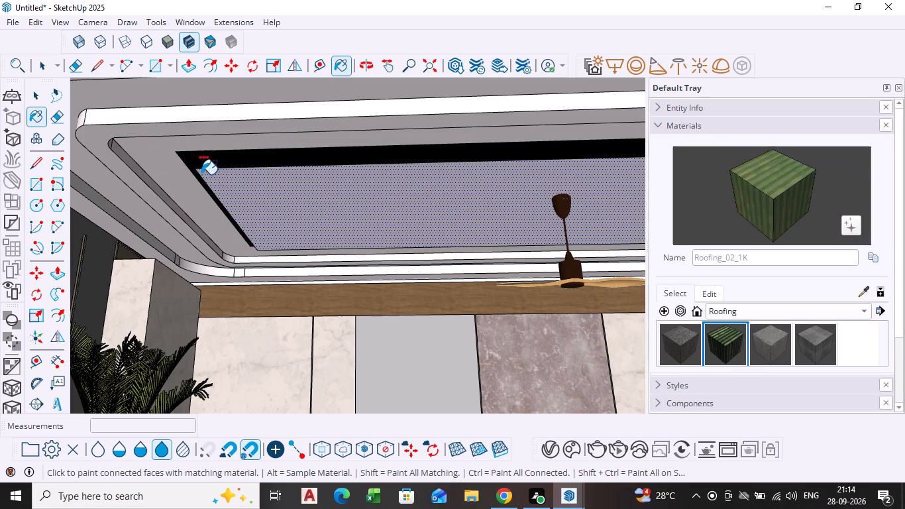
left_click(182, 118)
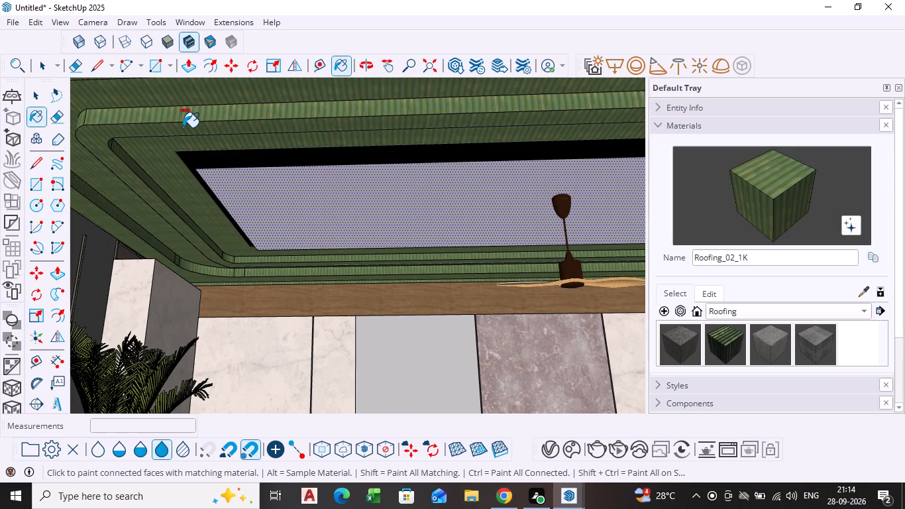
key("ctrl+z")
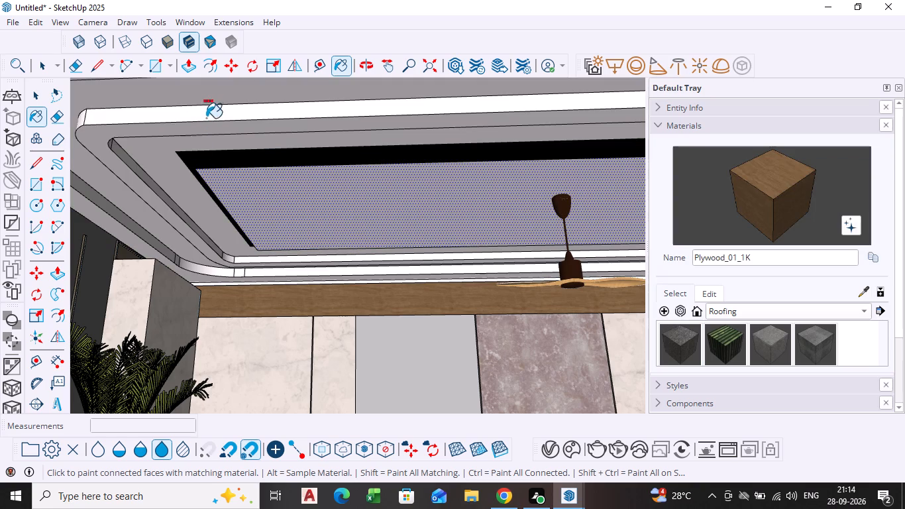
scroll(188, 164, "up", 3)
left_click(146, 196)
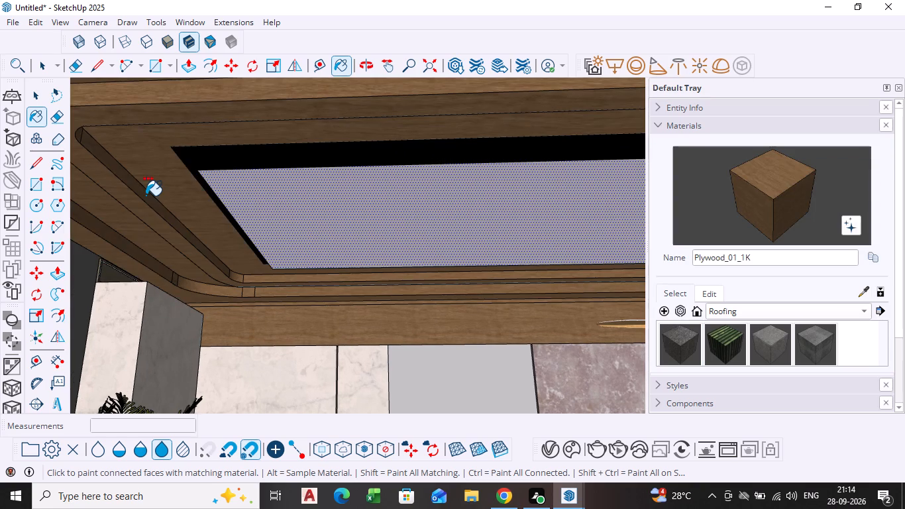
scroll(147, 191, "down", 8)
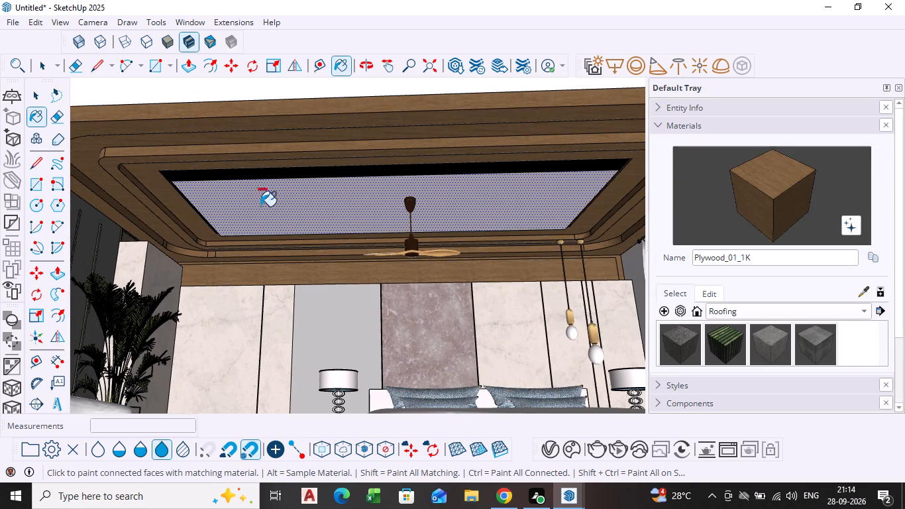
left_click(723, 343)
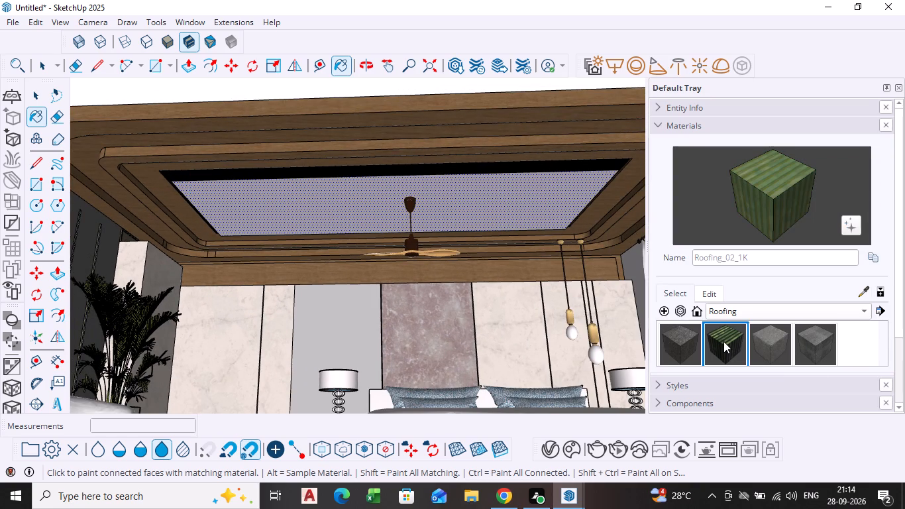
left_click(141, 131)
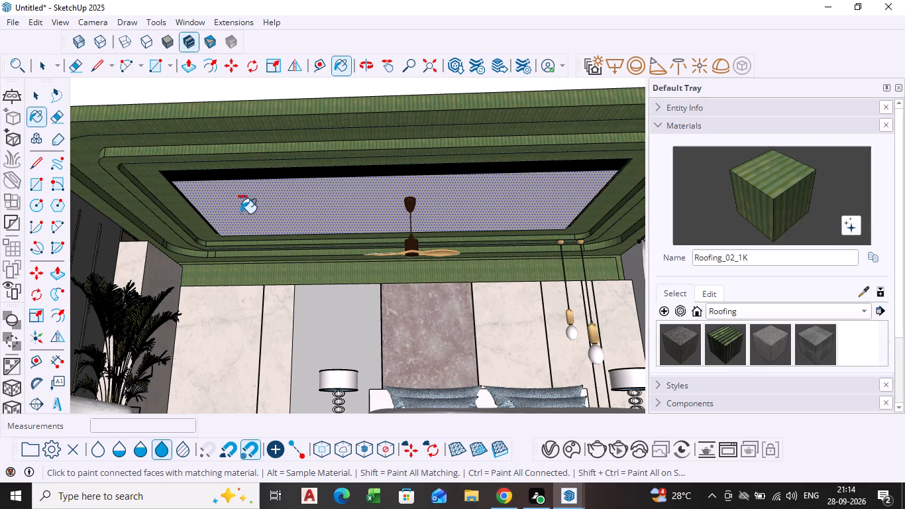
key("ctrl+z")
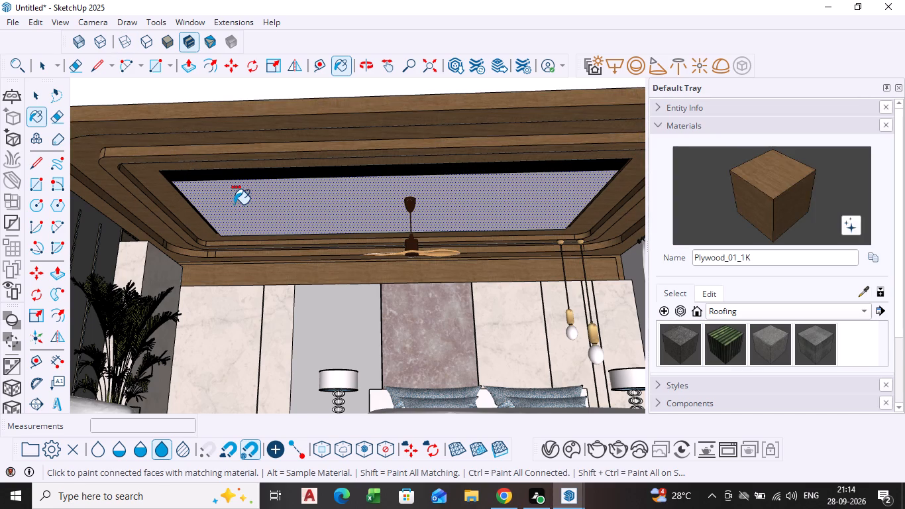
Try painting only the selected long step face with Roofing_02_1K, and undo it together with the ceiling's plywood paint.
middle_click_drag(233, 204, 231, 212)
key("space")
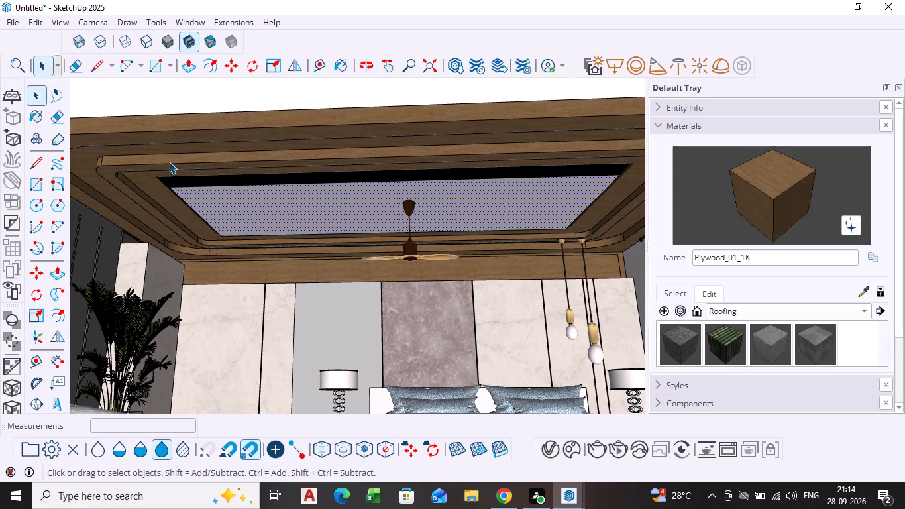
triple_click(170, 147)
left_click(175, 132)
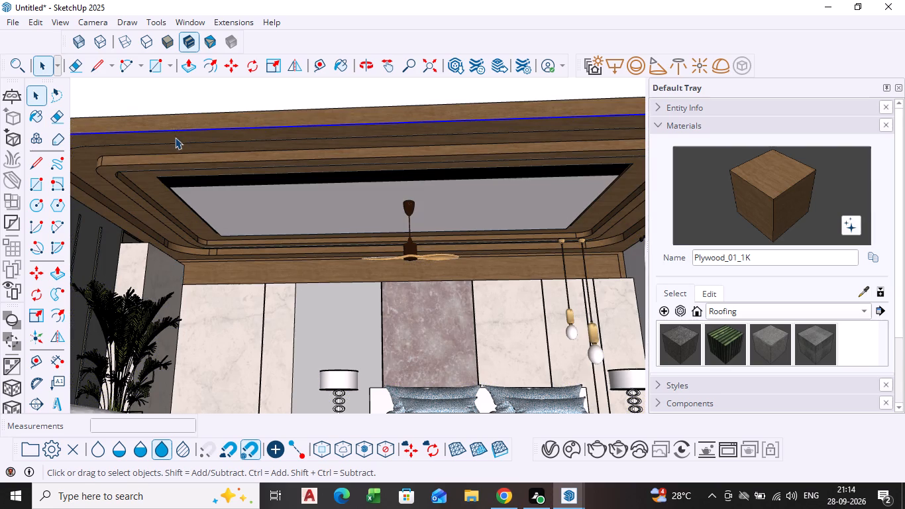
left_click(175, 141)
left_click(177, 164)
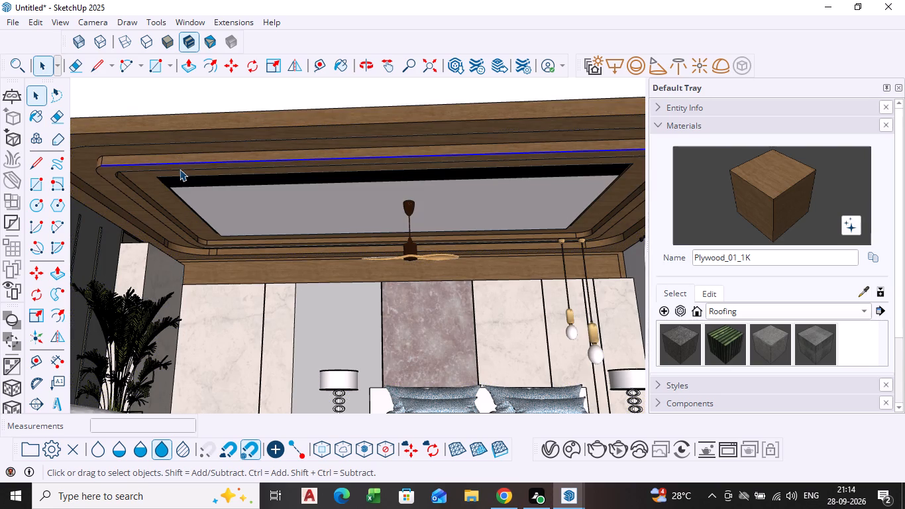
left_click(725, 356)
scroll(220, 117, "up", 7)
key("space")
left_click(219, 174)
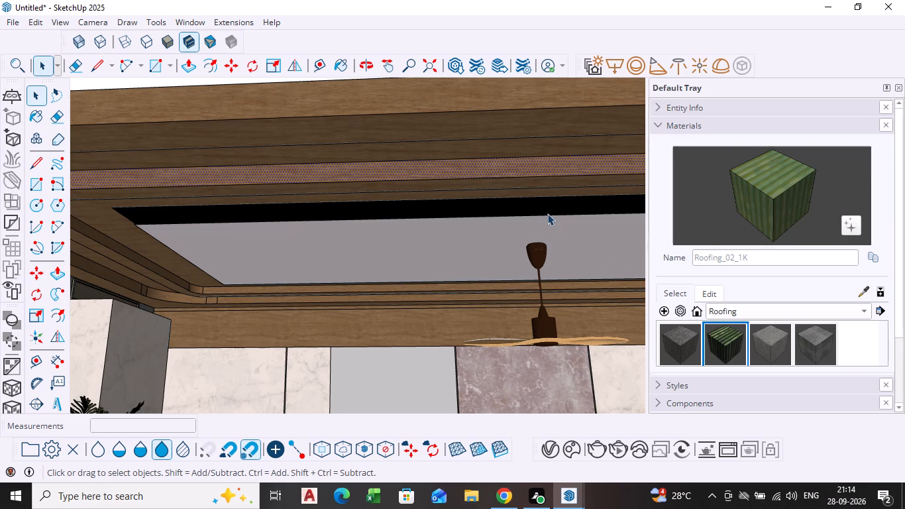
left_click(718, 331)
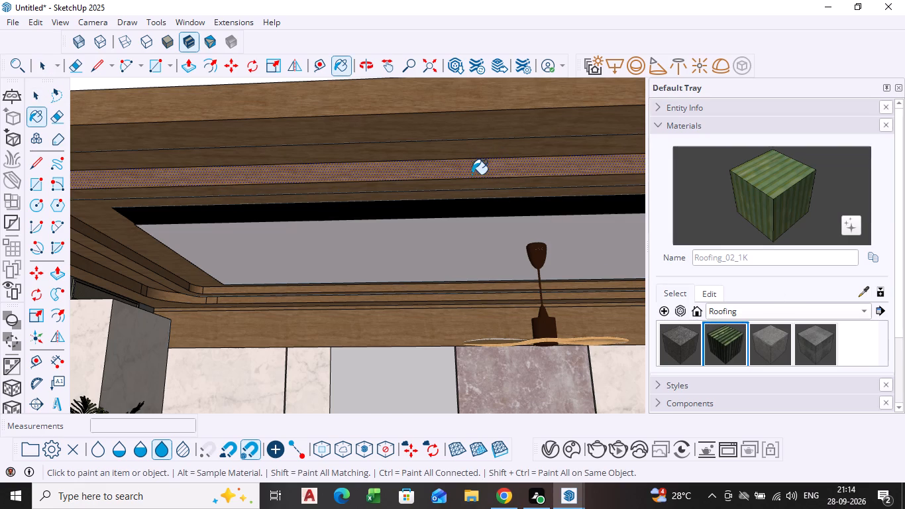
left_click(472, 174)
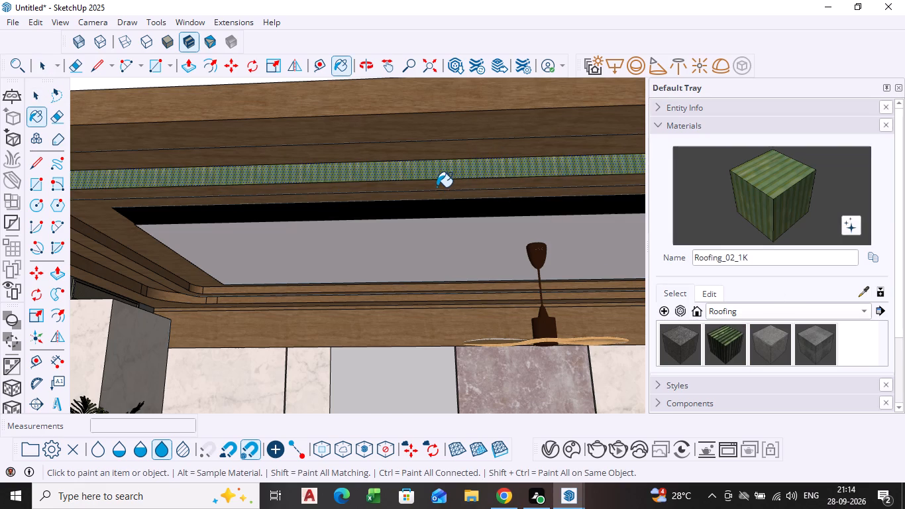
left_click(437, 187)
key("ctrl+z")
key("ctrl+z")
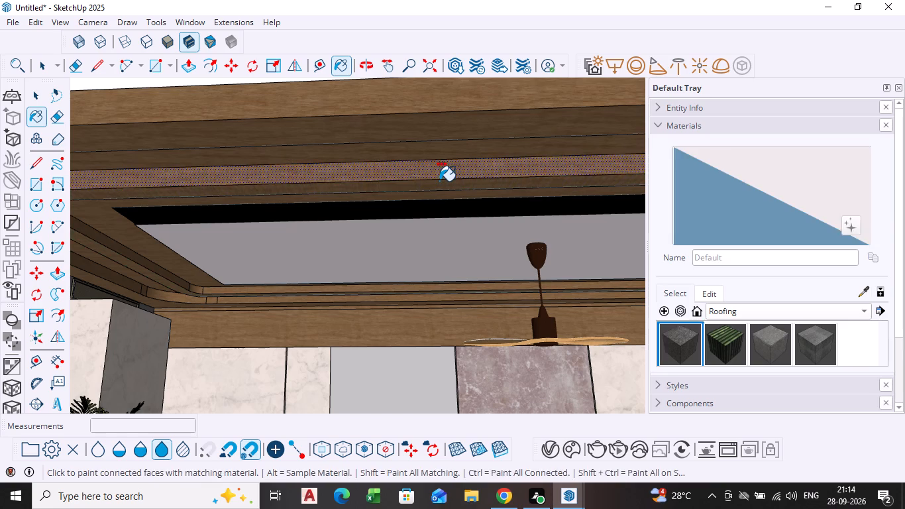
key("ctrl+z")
Paint the selected long step face of the recessed ceiling with the green Roofing_02_1K material.
left_click(437, 174)
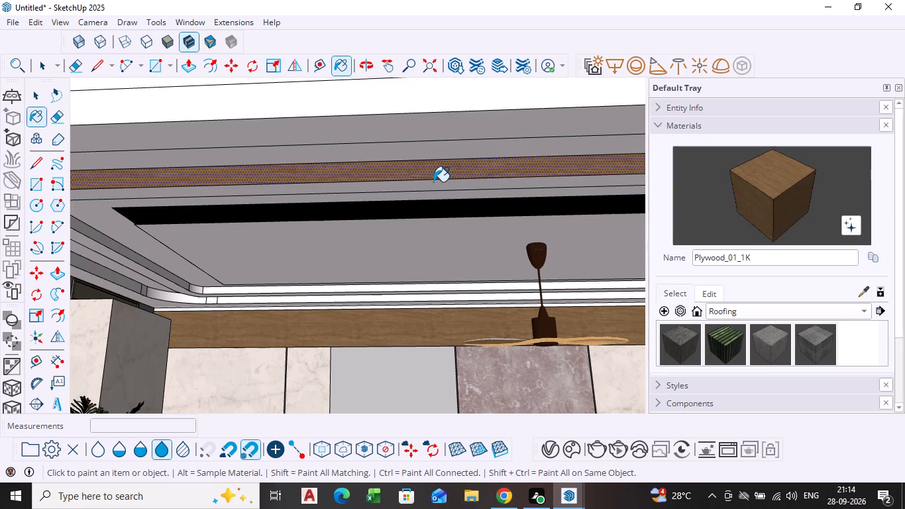
middle_click(431, 186)
left_click(720, 340)
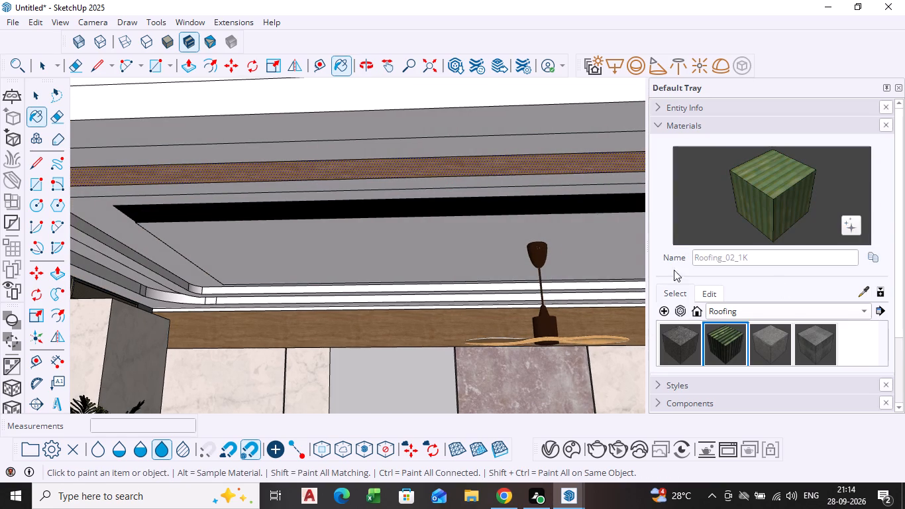
left_click(513, 167)
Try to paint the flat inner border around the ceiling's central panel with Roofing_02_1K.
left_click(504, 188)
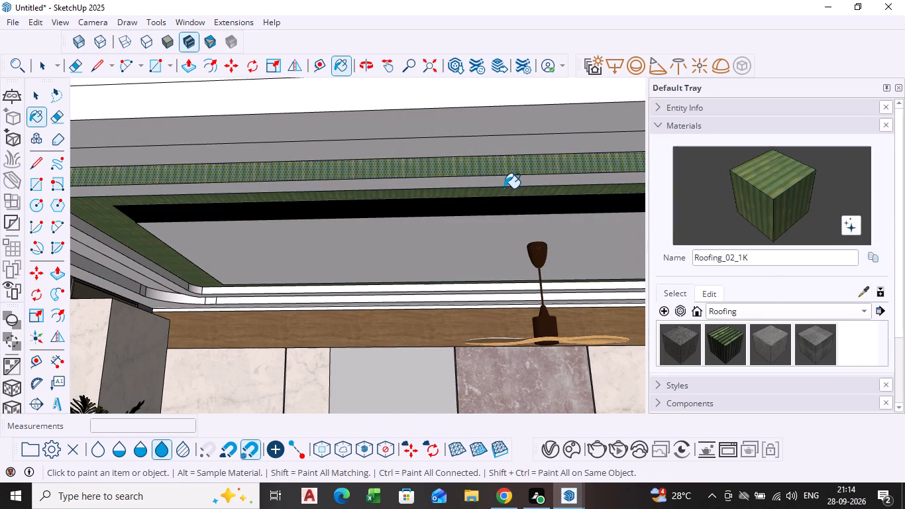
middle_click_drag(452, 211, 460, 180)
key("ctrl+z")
Paint the narrow ledge beside the step face and its inner side, bed-wall and rounded corner faces with Roofing_02_1K.
scroll(426, 125, "up", 3)
left_click(425, 111)
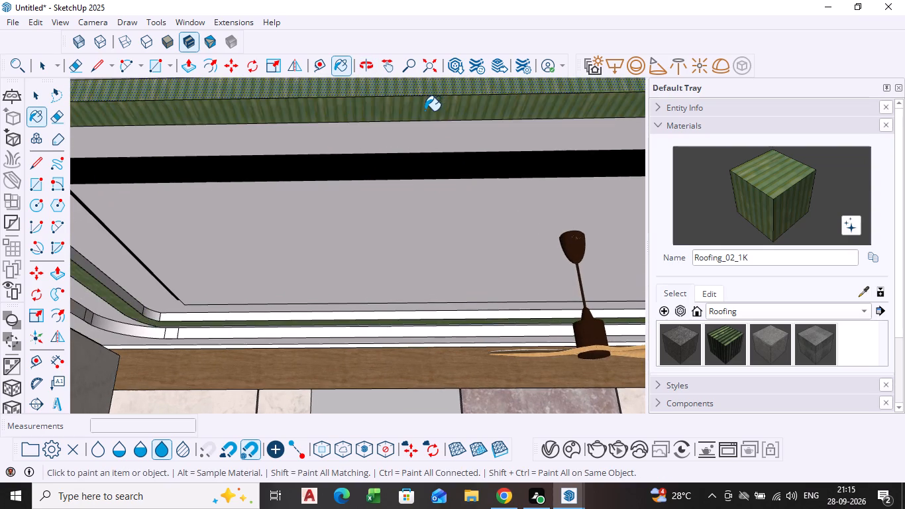
scroll(411, 144, "down", 4)
scroll(168, 246, "up", 4)
left_click(168, 246)
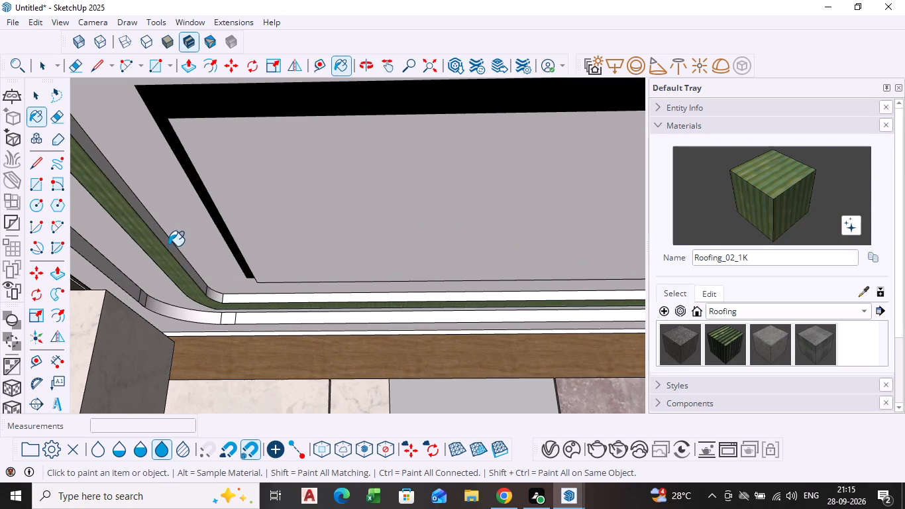
left_click(232, 299)
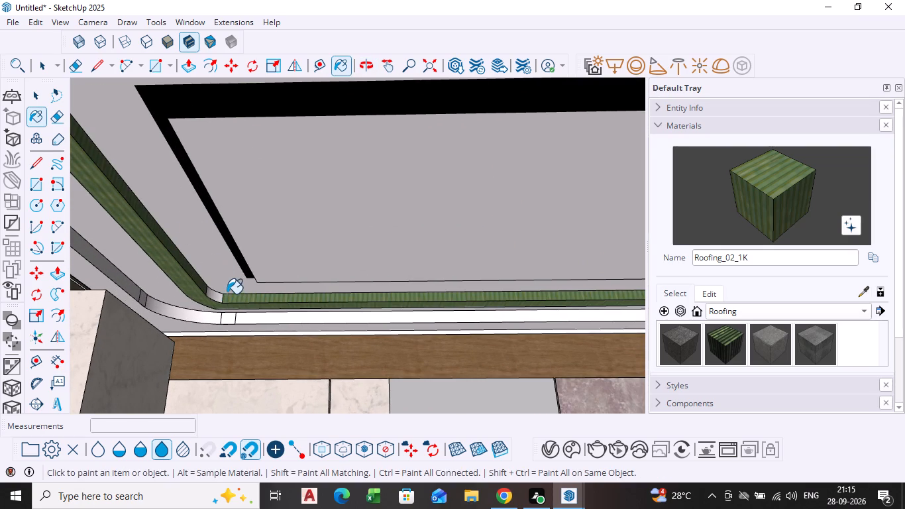
left_click(213, 297)
Paint the inner step's rounded corner and adjoining side face near the pendant lights with Roofing_02_1K.
scroll(221, 268, "down", 6)
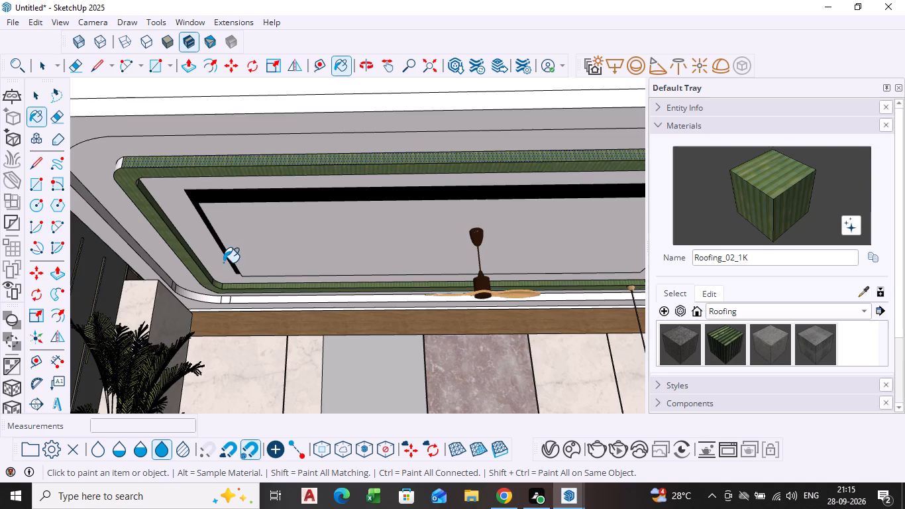
scroll(300, 260, "down", 3)
scroll(599, 266, "up", 4)
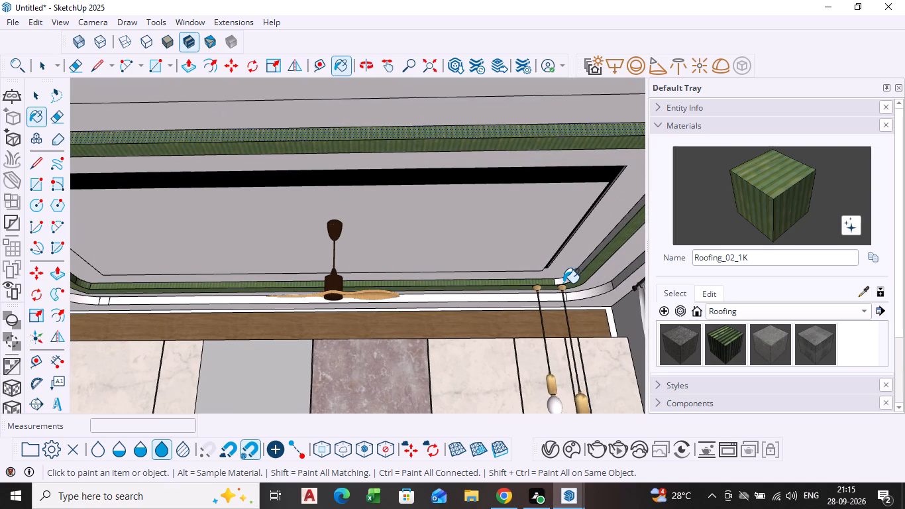
left_click(563, 283)
scroll(567, 281, "up", 8)
left_click(561, 278)
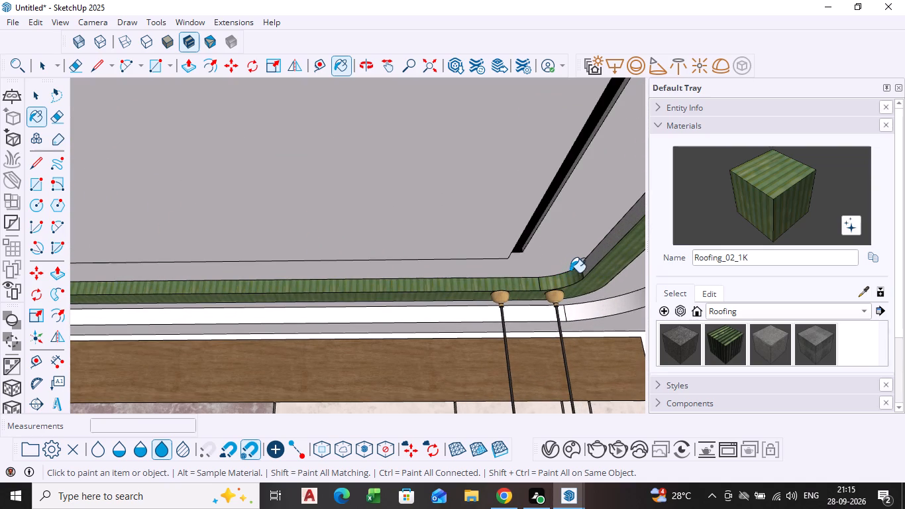
left_click(592, 258)
Paint the rounded corner at the end of the long step face, on the wall-painting side, with Roofing_02_1K.
scroll(592, 258, "down", 12)
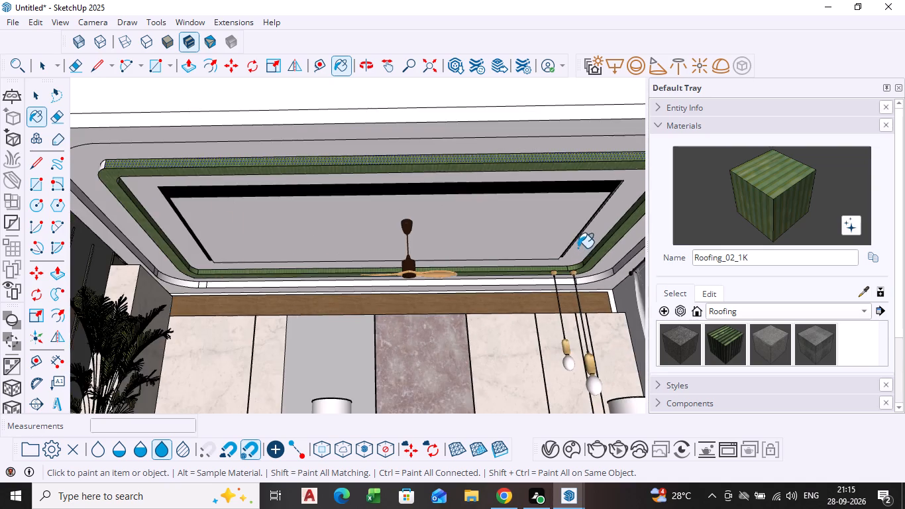
scroll(578, 248, "down", 4)
scroll(244, 194, "up", 6)
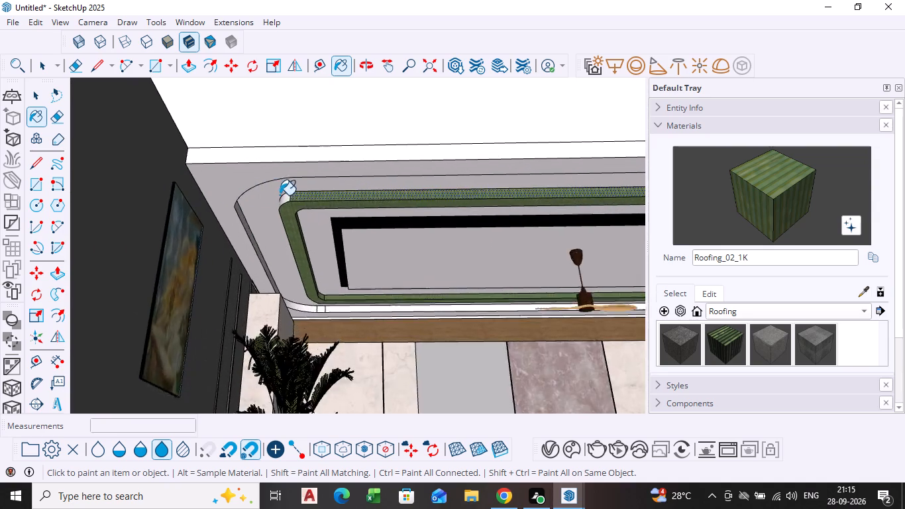
scroll(280, 195, "up", 2)
left_click(289, 203)
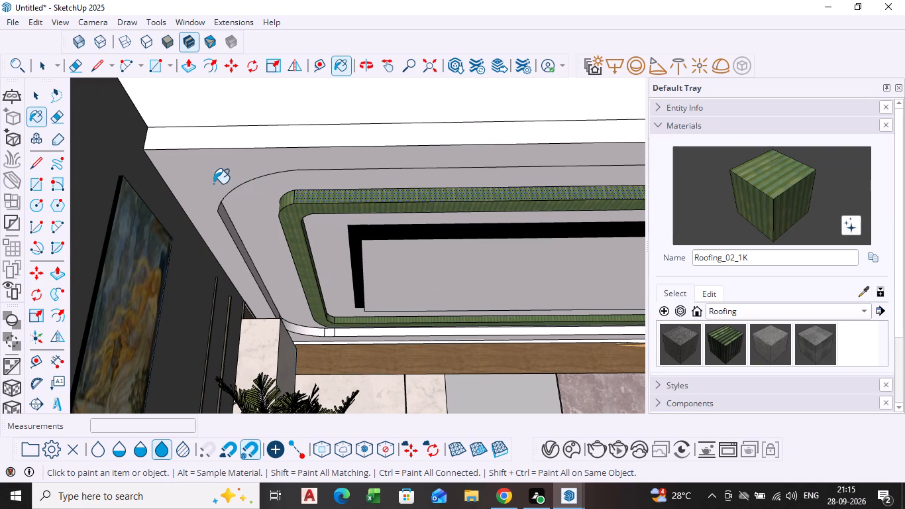
Paint the outer ceiling border and the outer recess's side and rounded corner faces on the wall-painting side with Roofing_02_1K.
left_click(213, 184)
scroll(215, 186, "down", 4)
scroll(523, 332, "down", 2)
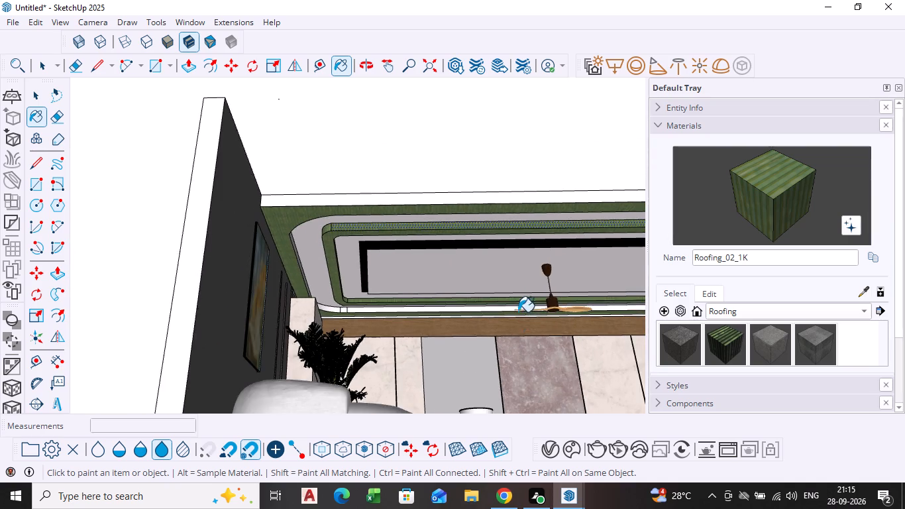
middle_click_drag(516, 311, 455, 299, "ctrl")
scroll(309, 254, "up", 8)
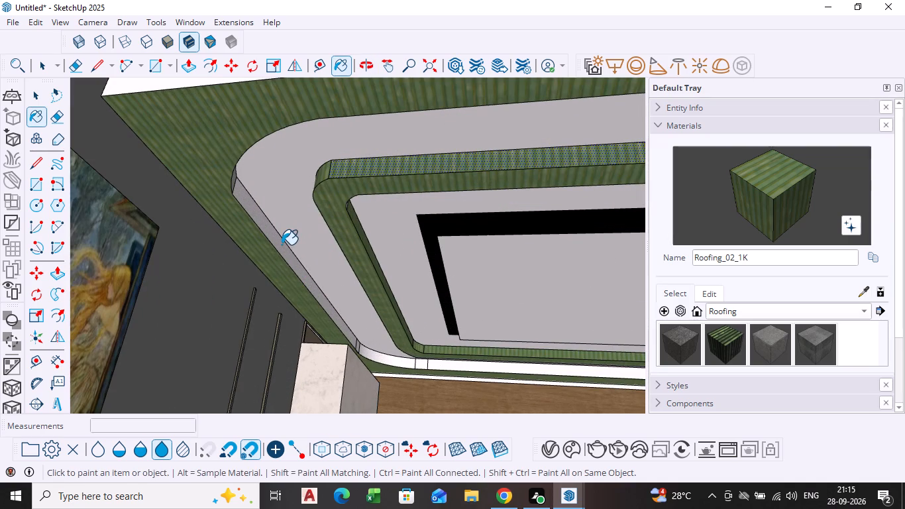
left_click(282, 245)
scroll(236, 181, "up", 5)
left_click(232, 176)
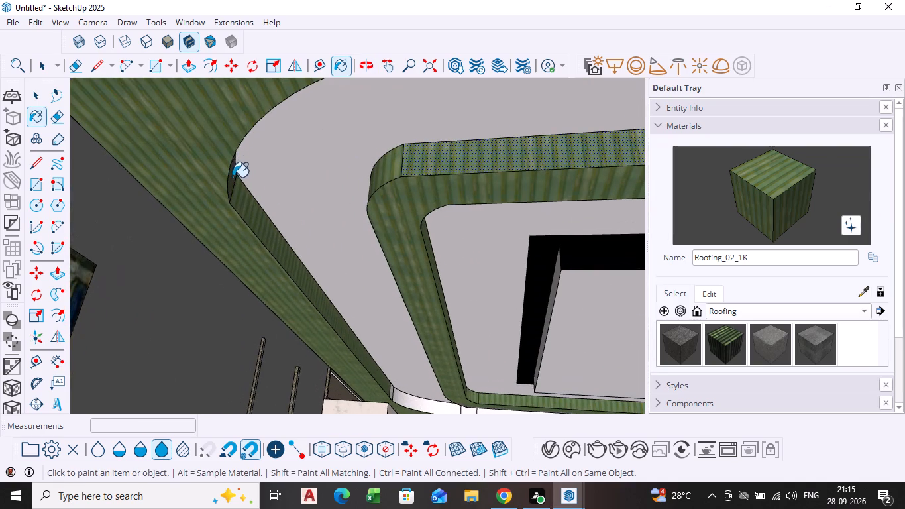
Paint the outer recess's rounded corner and its adjoining short face near the marble column with Roofing_02_1K.
scroll(328, 283, "down", 4)
scroll(382, 337, "down", 3)
middle_click_drag(405, 337, 339, 271, "shift")
scroll(361, 335, "up", 4)
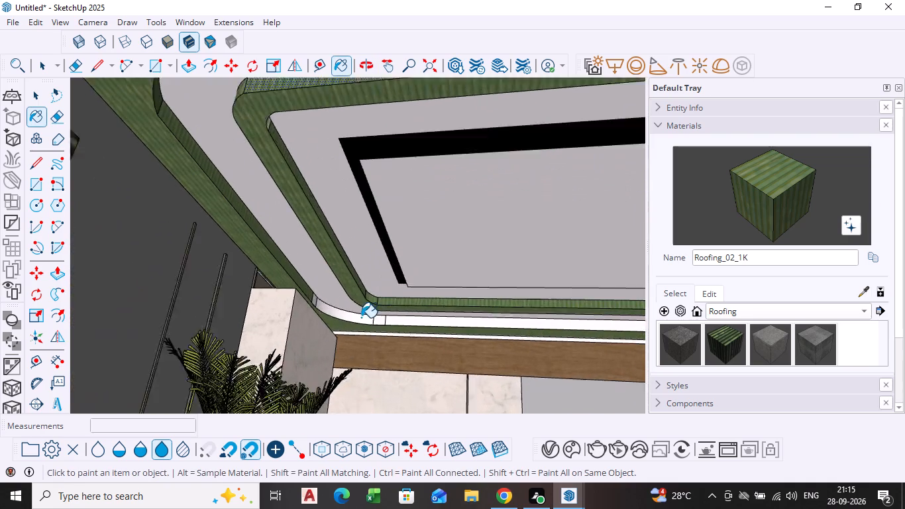
left_click(343, 310)
scroll(311, 298, "up", 4)
left_click(294, 294)
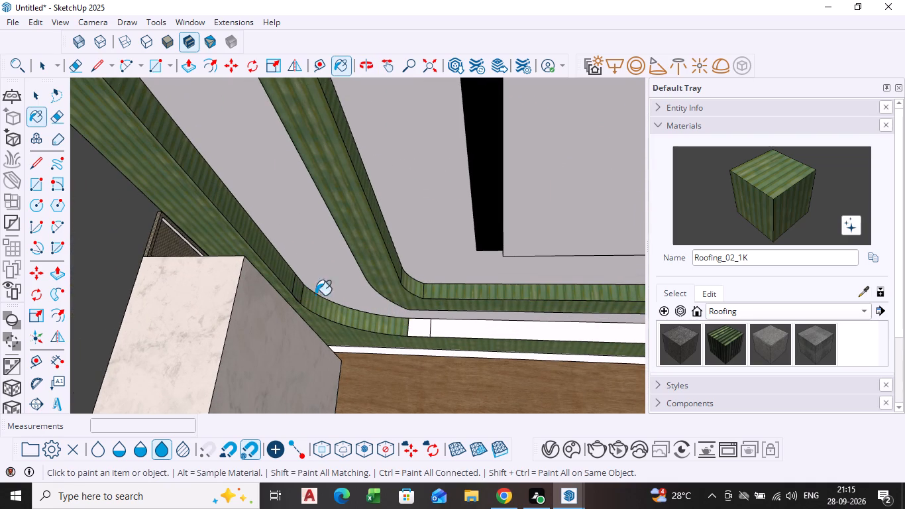
Paint the outer recess's long side face above the bed wall, including its short end segment, with Roofing_02_1K.
left_click(423, 331)
left_click(451, 325)
Paint the inner step's remaining rounded corner and the outer recess's side and rounded corner faces along the curtain with Roofing_02_1K.
scroll(456, 323, "down", 17)
scroll(524, 333, "down", 1, "shift")
middle_click_drag(522, 333, 337, 258, "shift")
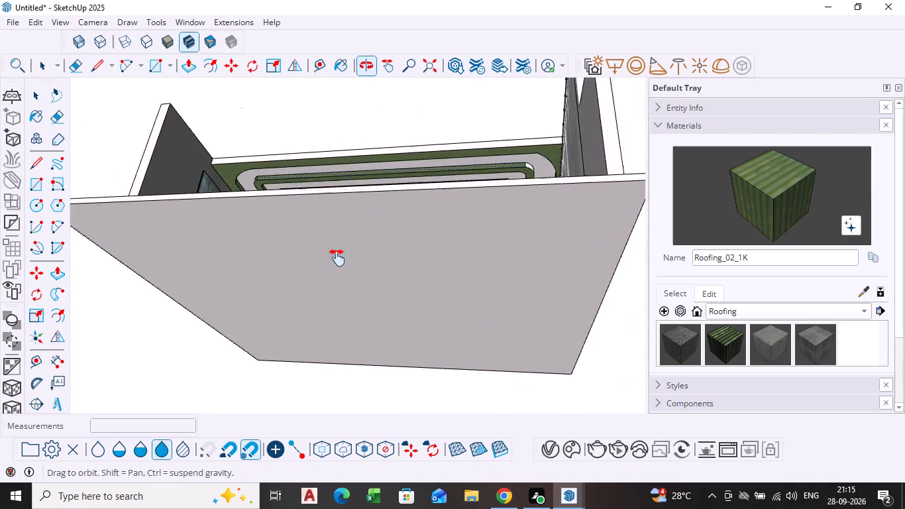
middle_click_drag(337, 258, 337, 304, "shift")
middle_click_drag(384, 219, 399, 275)
scroll(468, 249, "up", 9)
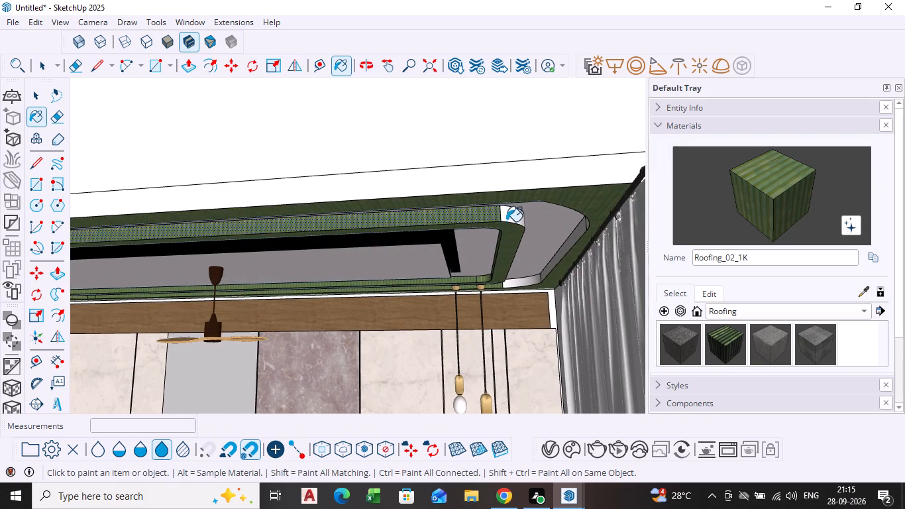
left_click(517, 217)
scroll(531, 247, "up", 4)
left_click(523, 296)
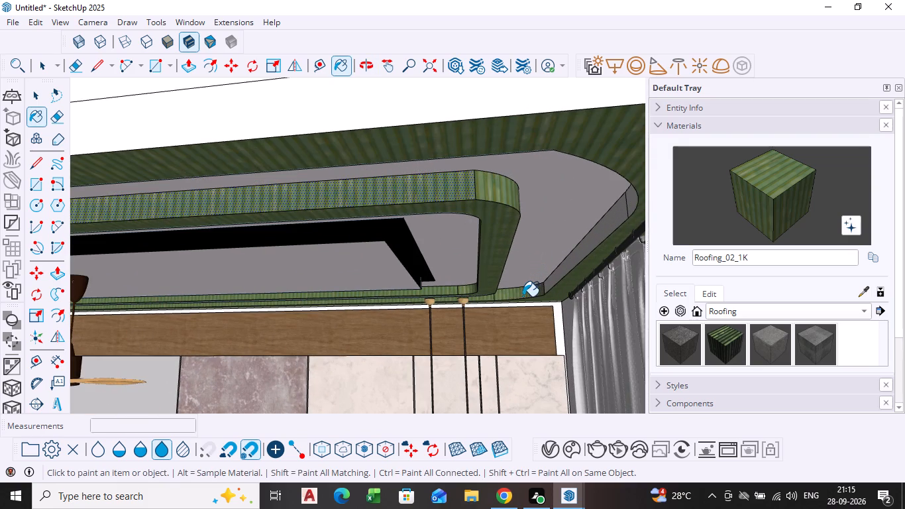
left_click(568, 264)
left_click(629, 208)
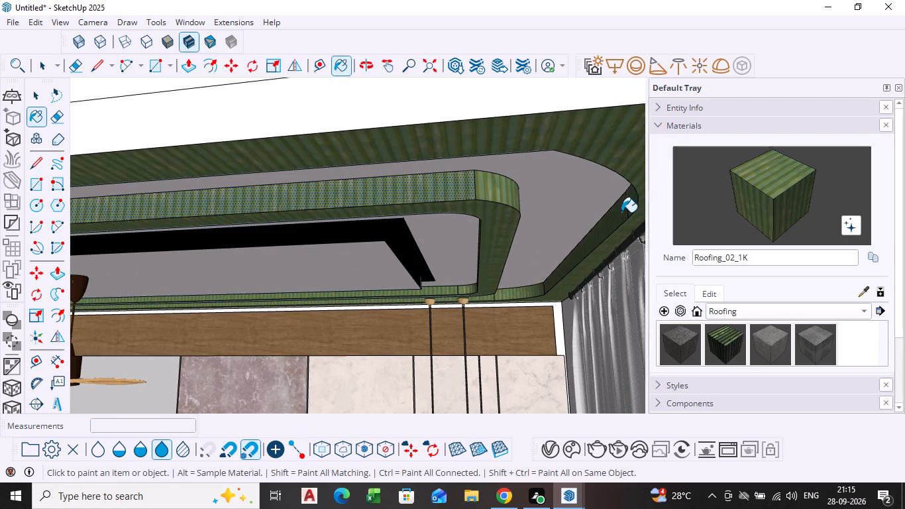
Paint the ceiling's central panel, its surrounding border and the outer recessed band with the solid colour M03_Pewter_Shine.
scroll(403, 253, "down", 5)
scroll(282, 272, "down", 1)
middle_click_drag(284, 272, 440, 245, "shift")
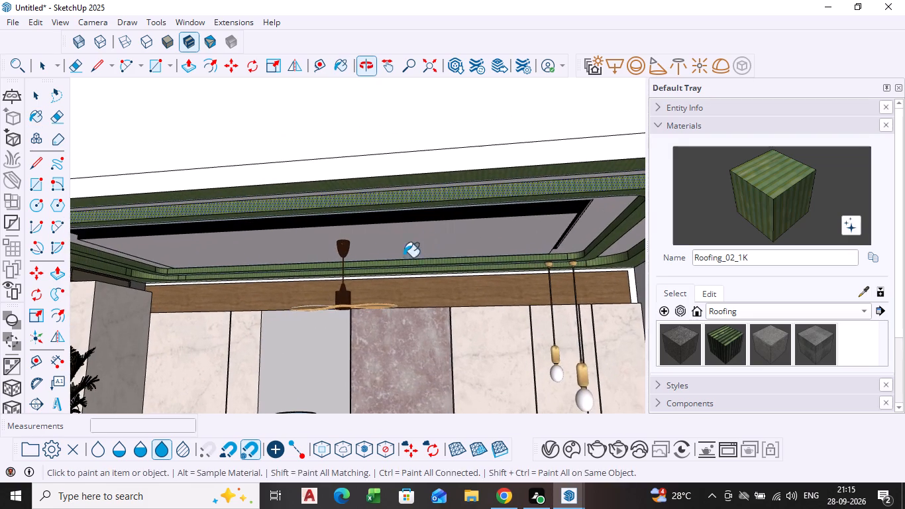
middle_click_drag(278, 284, 322, 235)
scroll(401, 243, "down", 2)
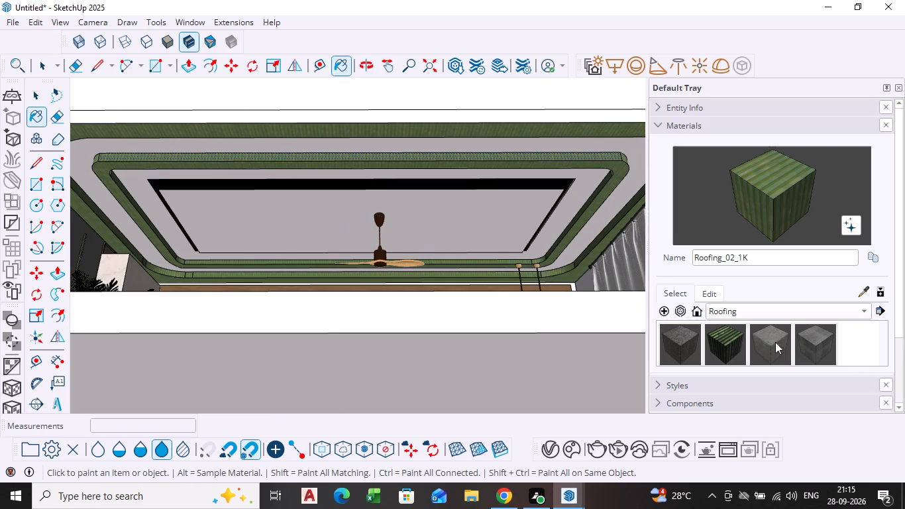
left_click(753, 313)
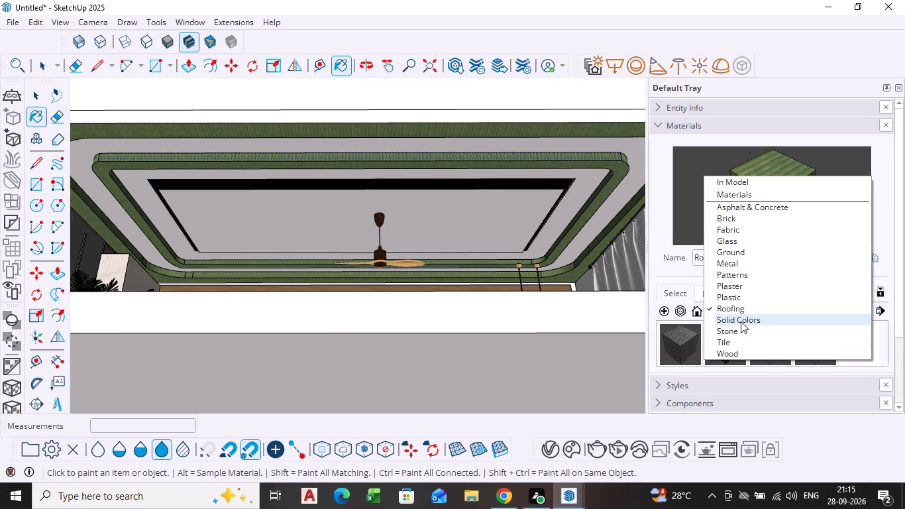
left_click(741, 321)
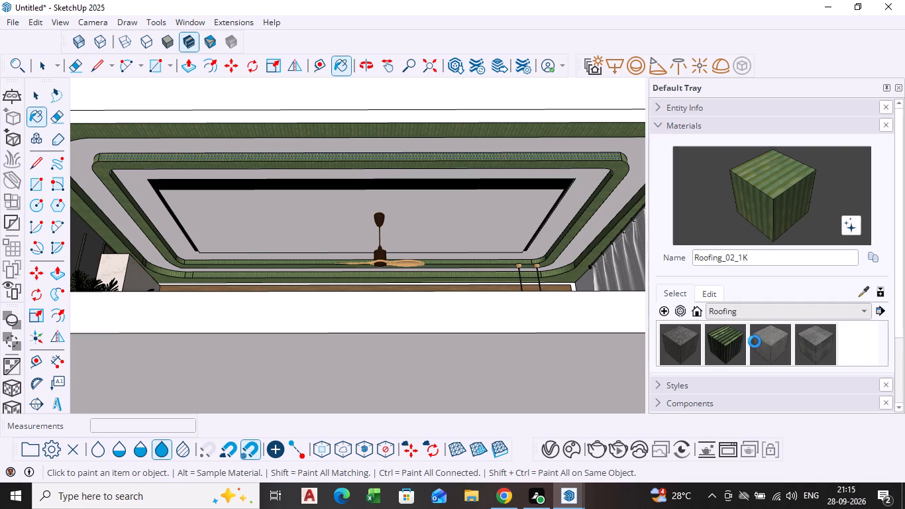
scroll(755, 341, "down", 11)
scroll(759, 336, "down", 15)
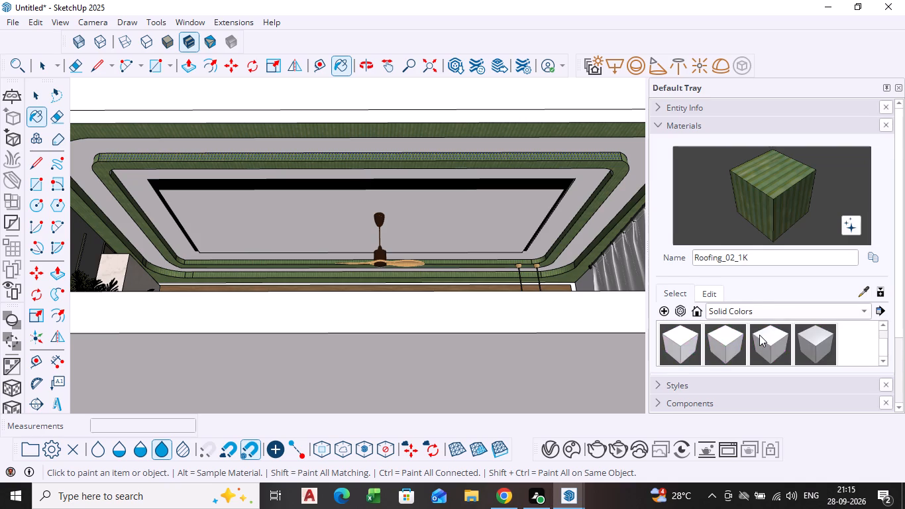
scroll(759, 335, "down", 2)
scroll(761, 324, "up", 3)
scroll(763, 321, "down", 4)
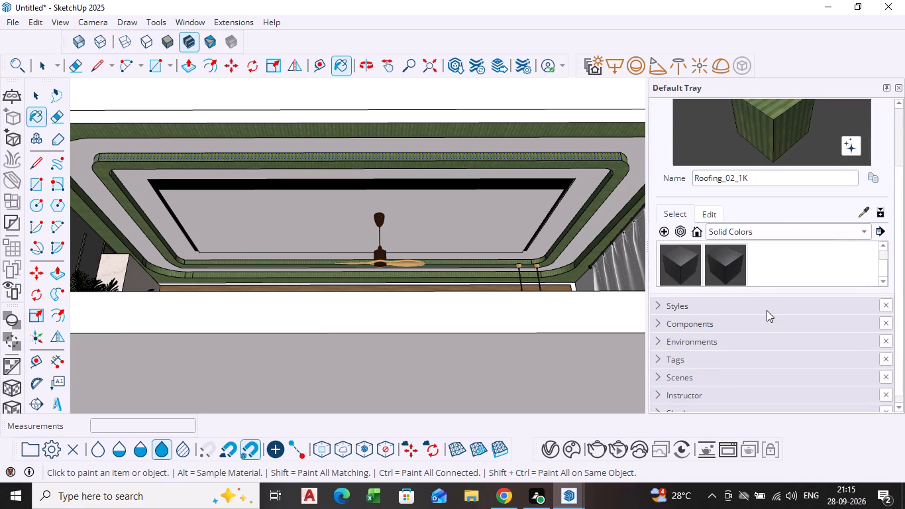
scroll(771, 286, "up", 2)
left_click(802, 260)
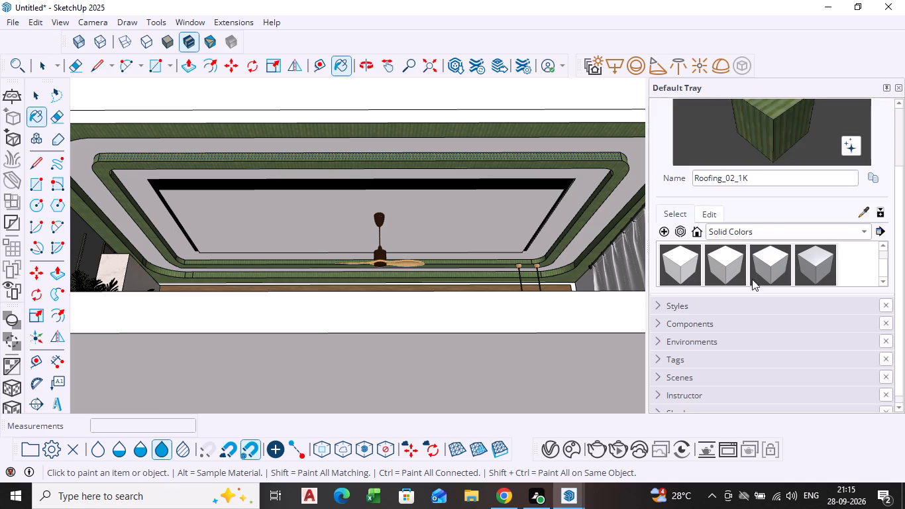
left_click(517, 225)
left_click(572, 209)
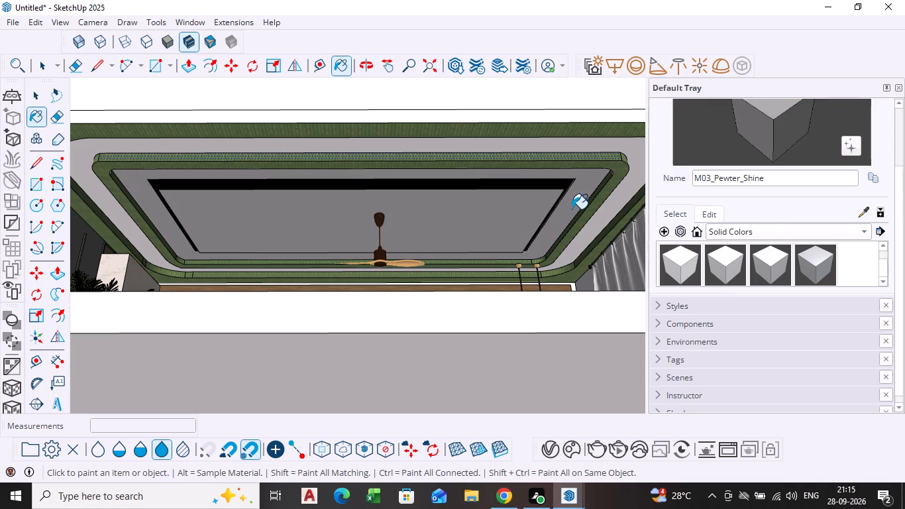
left_click(612, 215)
scroll(555, 221, "down", 2)
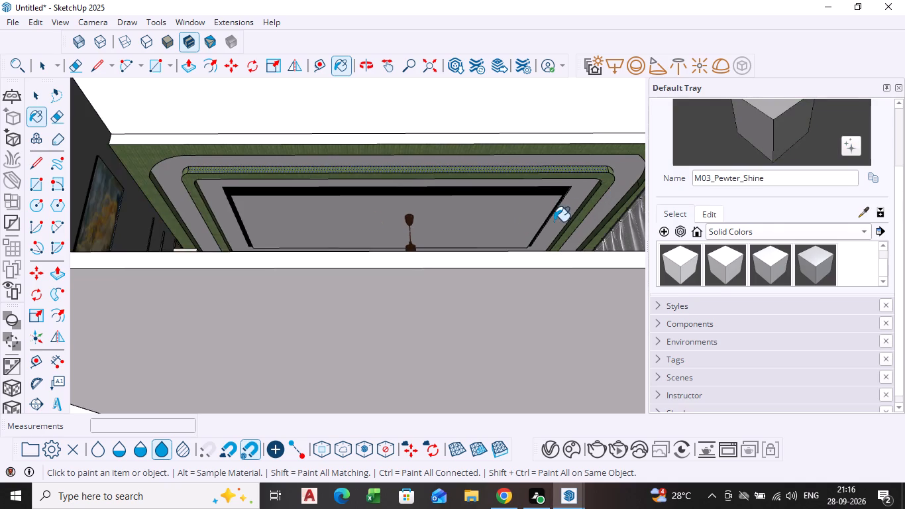
scroll(527, 225, "down", 1)
middle_click_drag(527, 257, 523, 287)
scroll(478, 215, "up", 4)
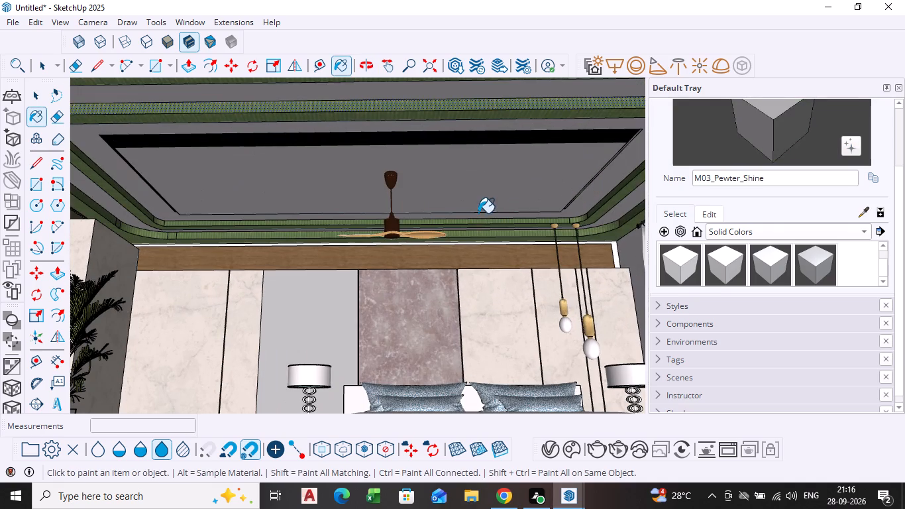
left_click(478, 194)
Repaint the mauve wall panel behind the bed with stone materials, trying Marble_03_1K and settling on Marble_01_1K.
scroll(475, 204, "down", 4)
middle_click_drag(458, 223, 457, 262)
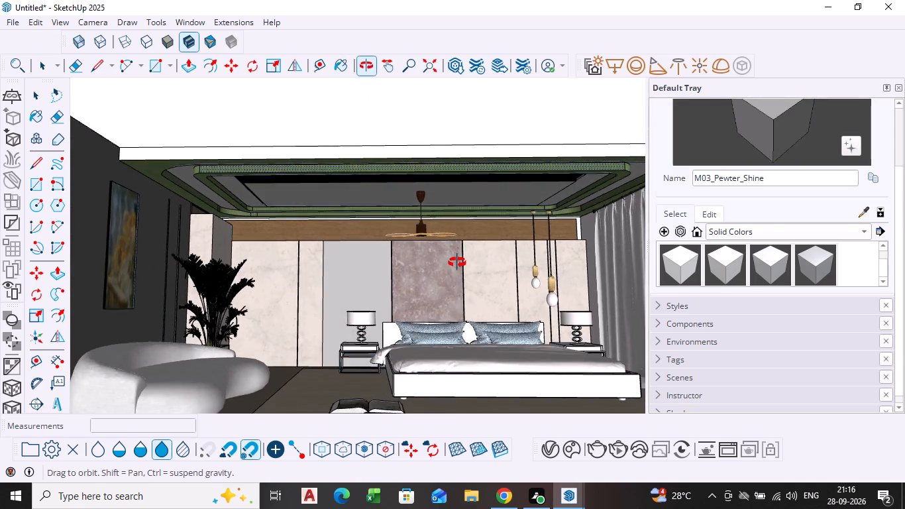
middle_click_drag(457, 262, 454, 258)
scroll(442, 225, "up", 4)
left_click(767, 237)
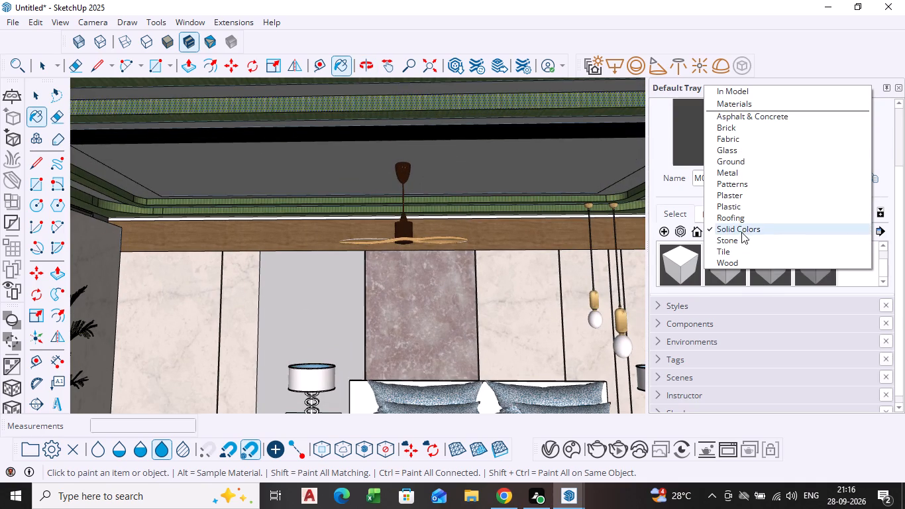
left_click(740, 236)
left_click(728, 257)
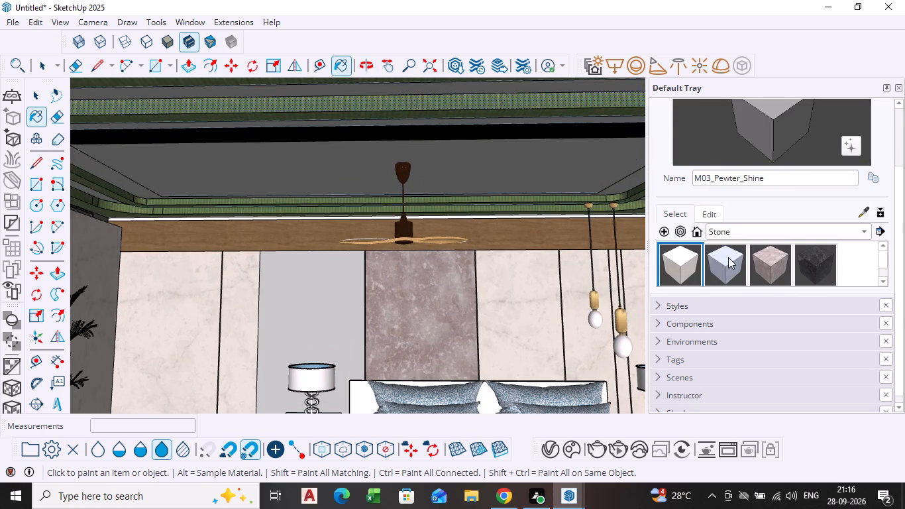
left_click(446, 324)
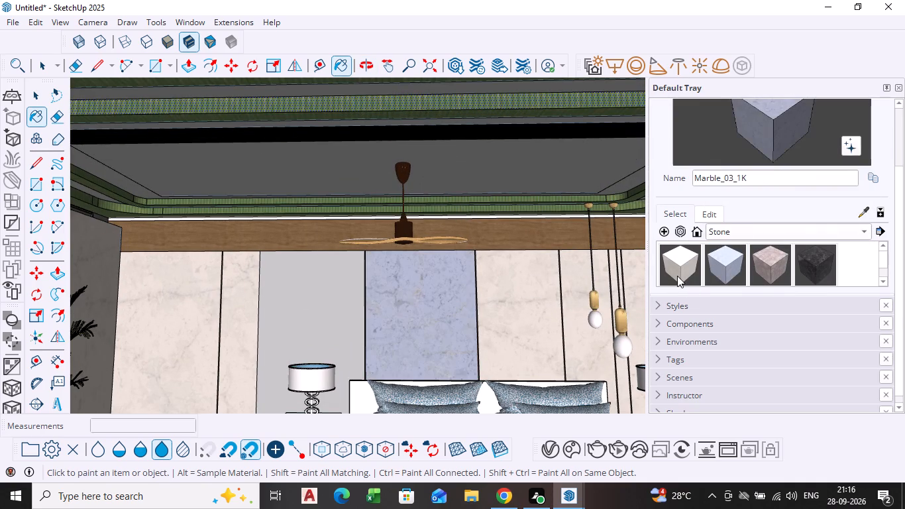
left_click(677, 275)
left_click(443, 331)
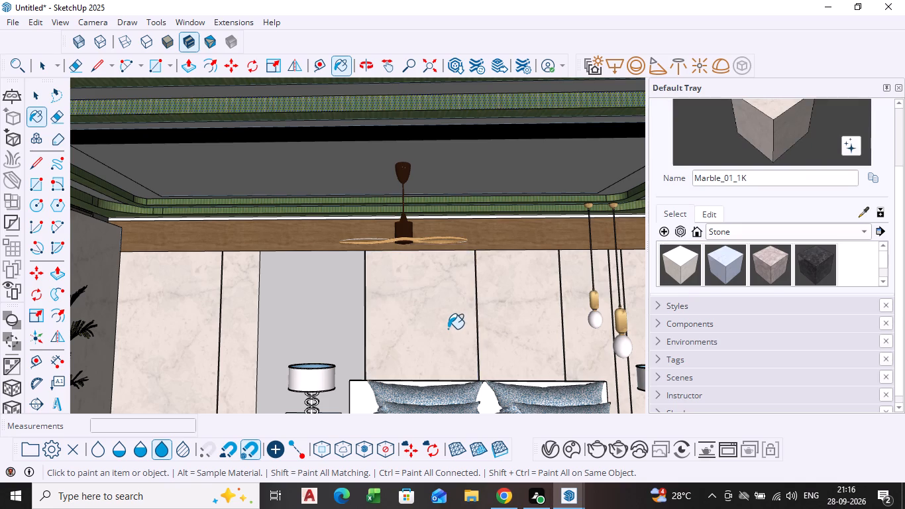
Paint the plain grey wall panel behind the bedside lamp with Marble_06_1K.
left_click(772, 260)
left_click(349, 335)
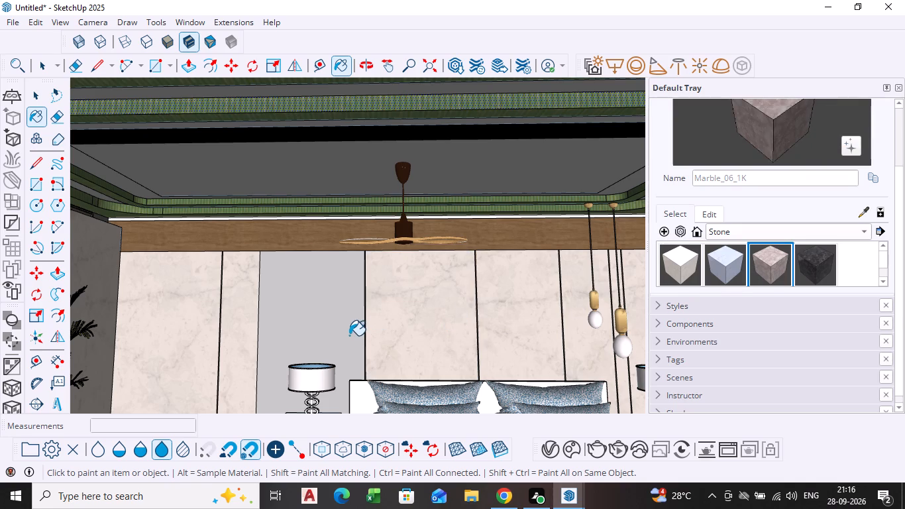
scroll(372, 314, "down", 5)
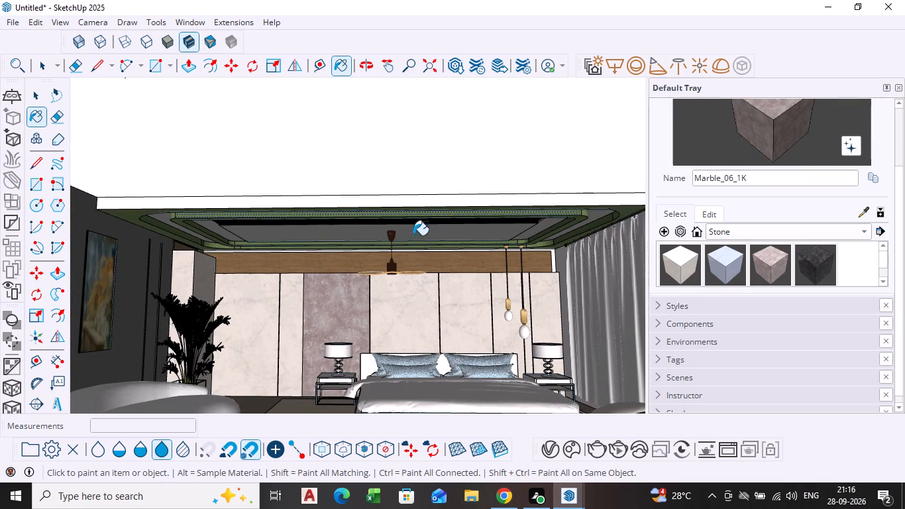
key("space")
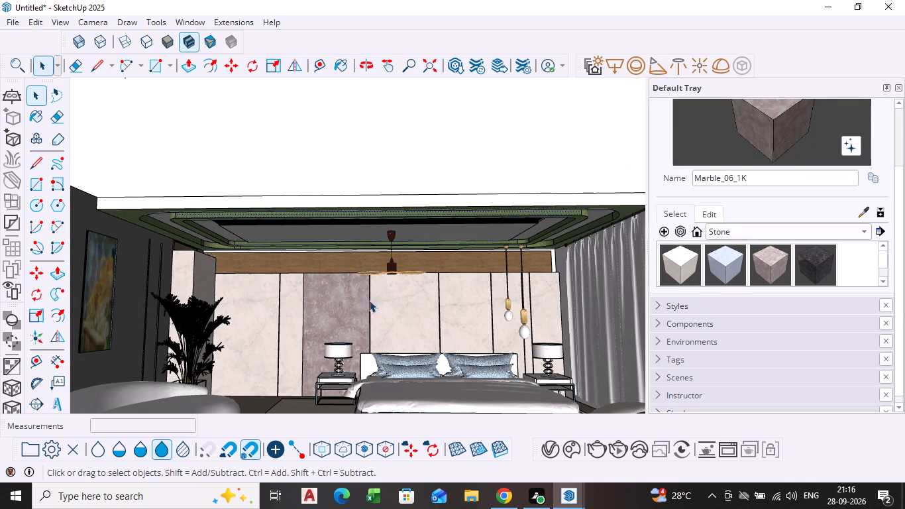
Create a Spot Light asset in the V-Ray Asset Editor.
middle_click_drag(332, 276, 358, 209, "shift")
scroll(347, 235, "up", 3)
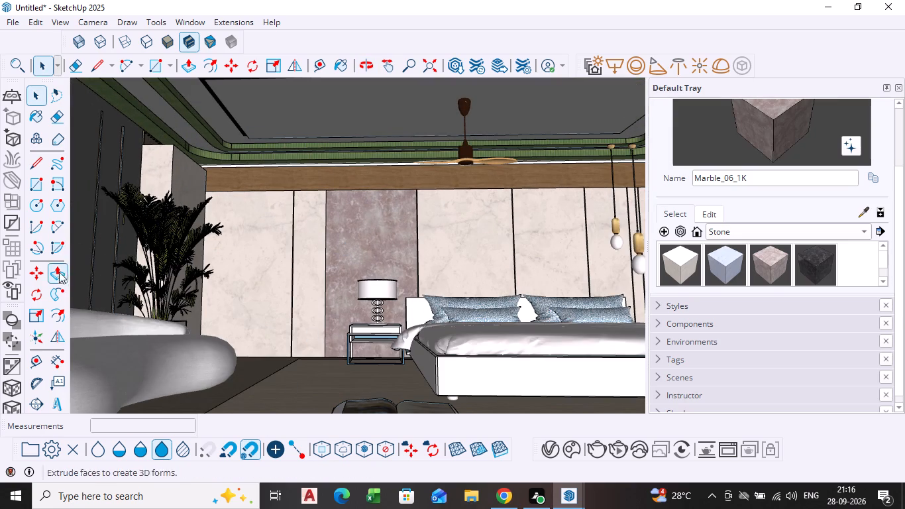
left_click(544, 447)
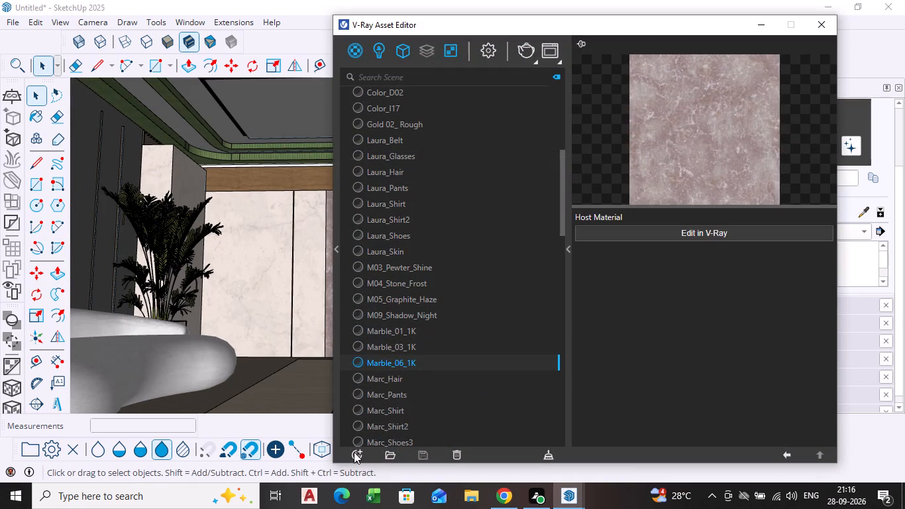
left_click(354, 453)
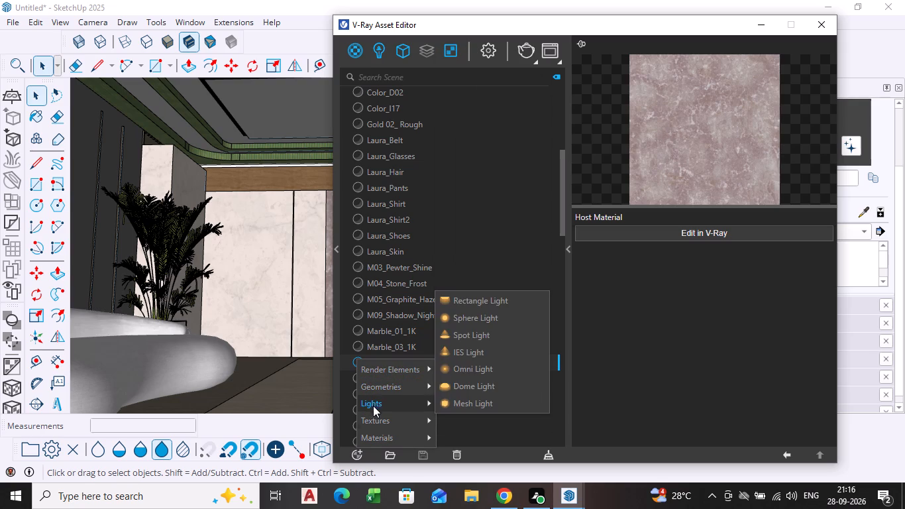
left_click(374, 402)
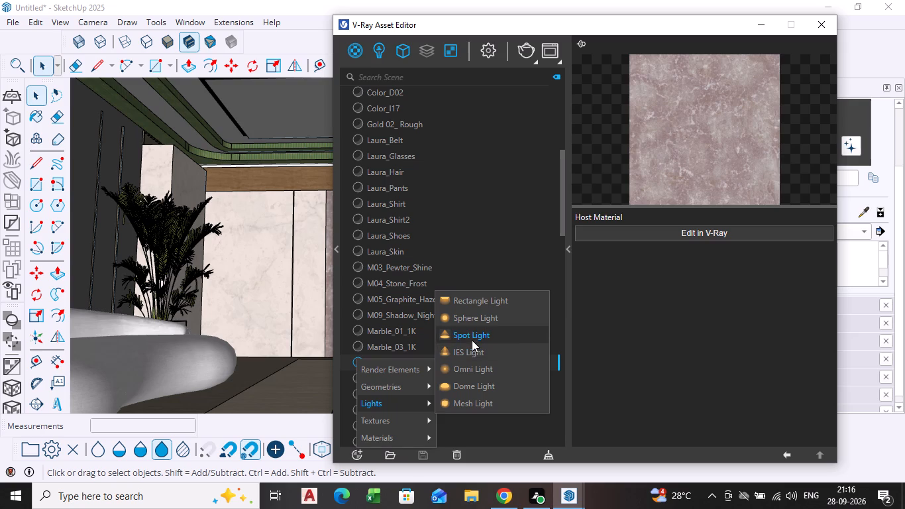
left_click(472, 340)
Raise the Spot Light's intensity to 1983.2 and close the Asset Editor.
scroll(256, 325, "down", 3)
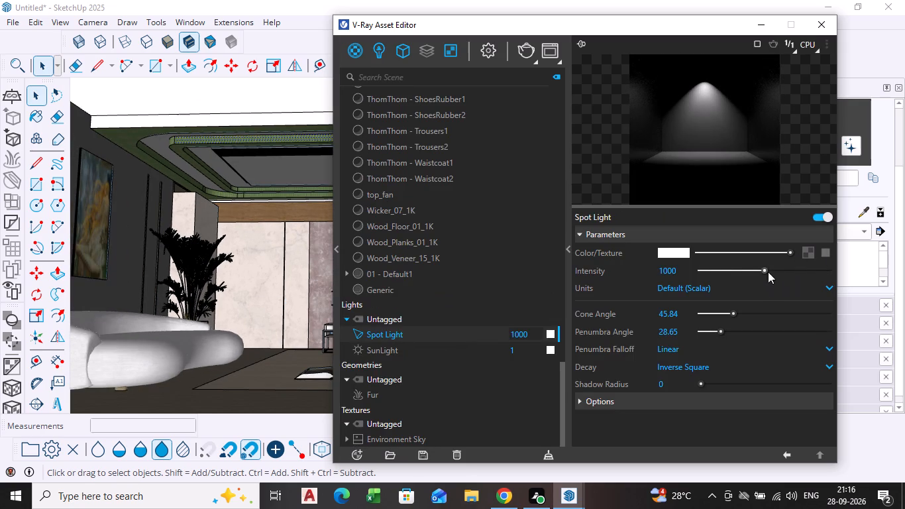
left_click_drag(767, 269, 827, 262)
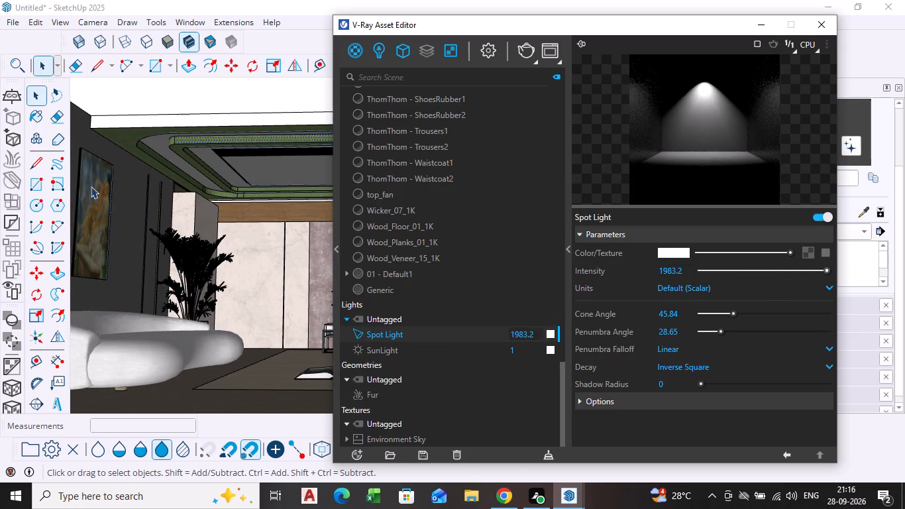
scroll(86, 183, "up", 3)
scroll(109, 208, "down", 3)
middle_click_drag(110, 209, 182, 211, "shift")
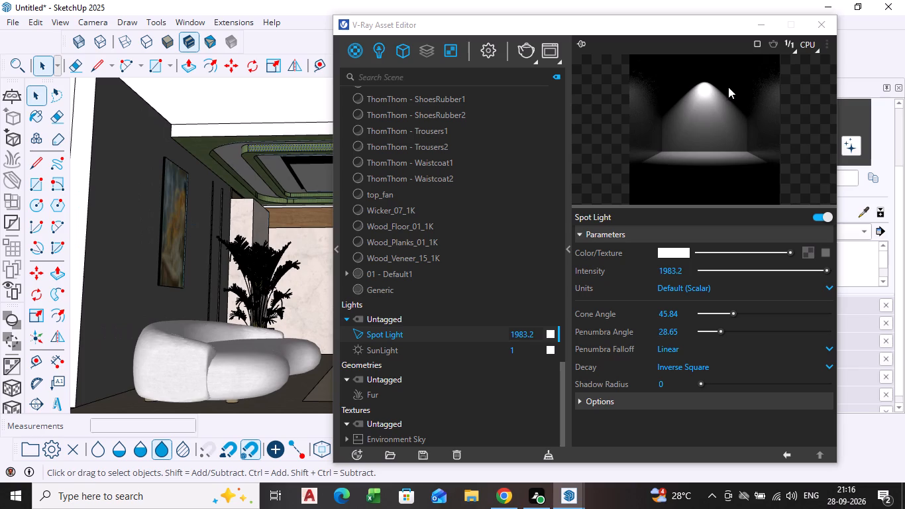
left_click(830, 27)
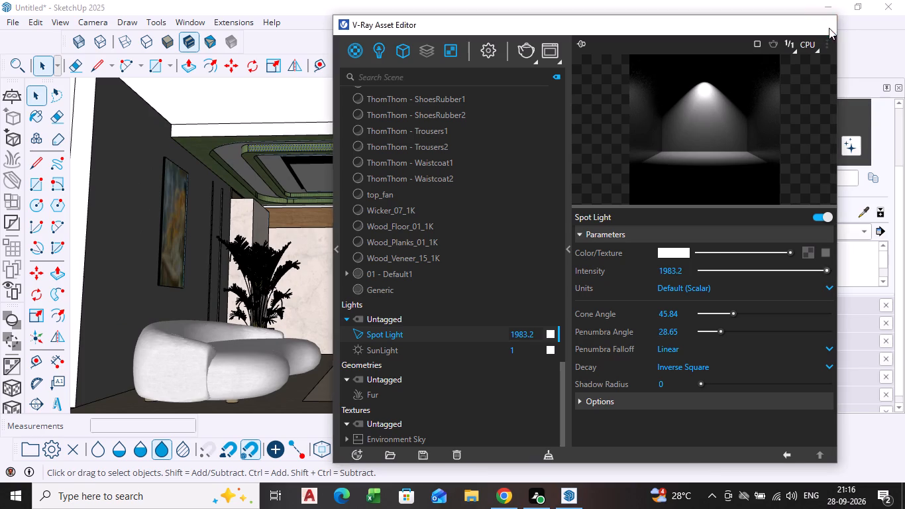
Place a V-Ray spot light on the dark wall just above the painting, undoing the first placement and repositioning it.
left_click(663, 75)
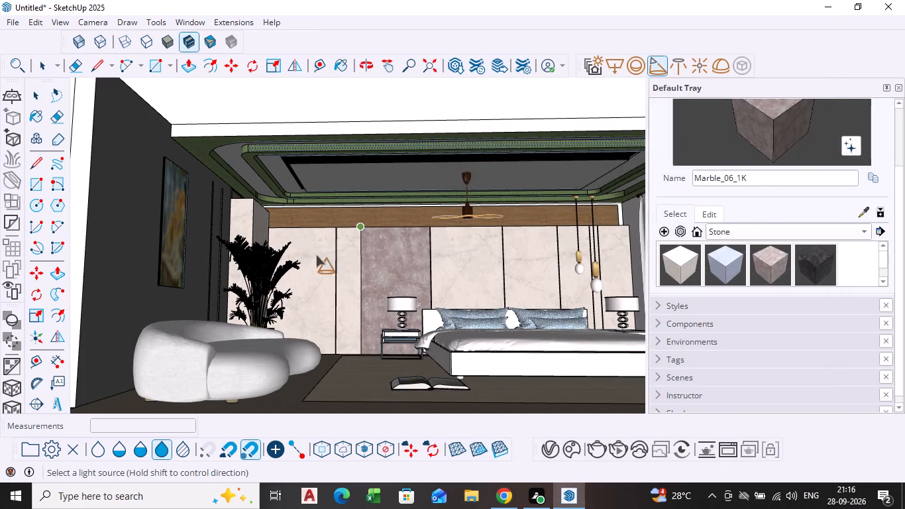
scroll(204, 232, "up", 3)
scroll(166, 117, "up", 5)
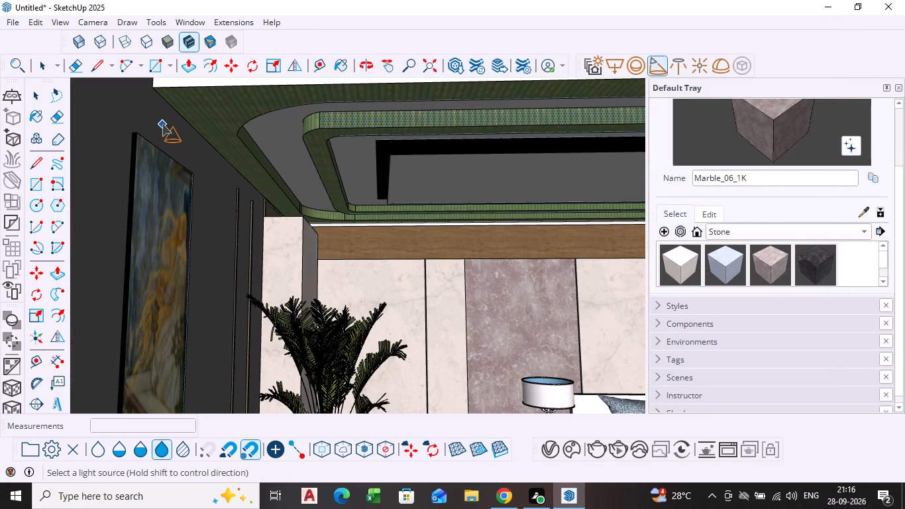
left_click(160, 119)
key("ctrl+z")
scroll(162, 125, "up", 4)
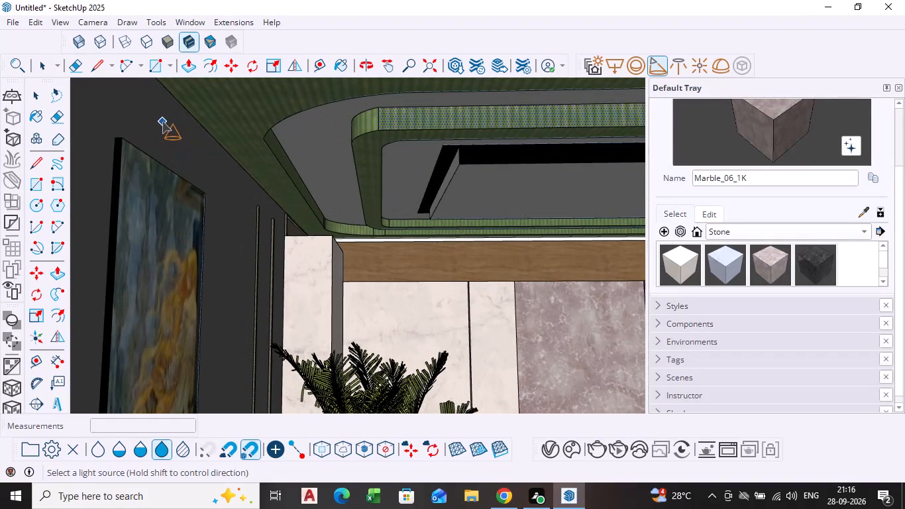
left_click(155, 115)
Undo the last spot light placement and place the light again higher on the dark wall above the painting.
key("ctrl+z")
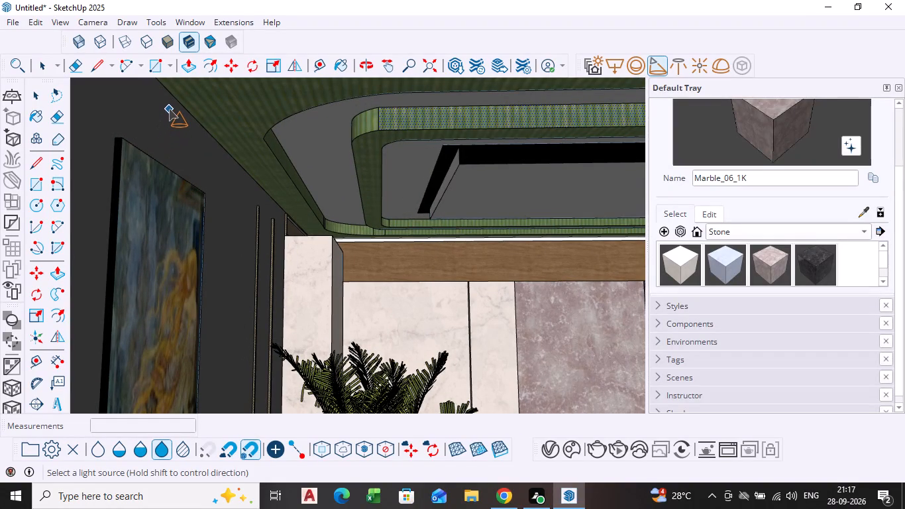
left_click(166, 100)
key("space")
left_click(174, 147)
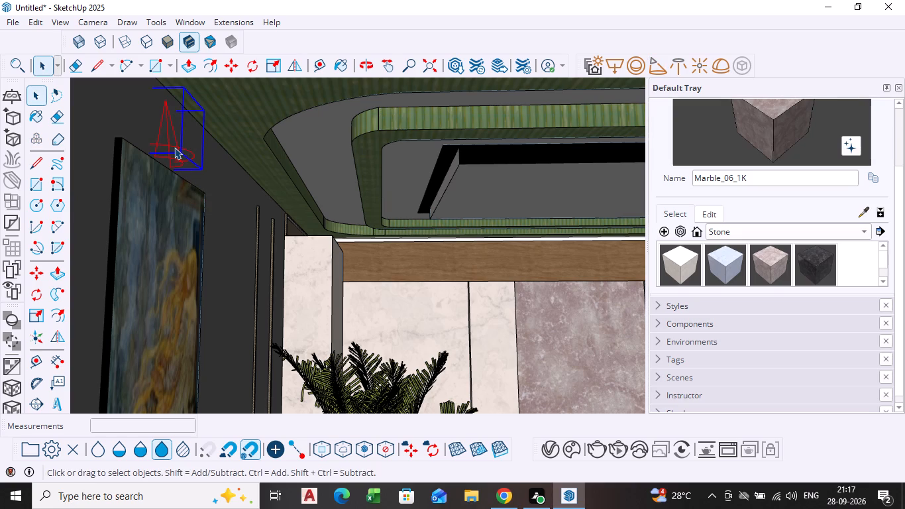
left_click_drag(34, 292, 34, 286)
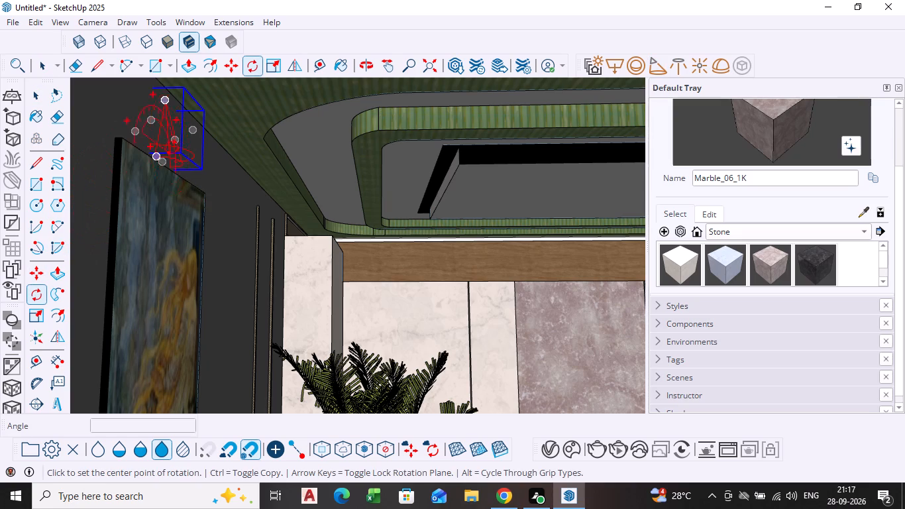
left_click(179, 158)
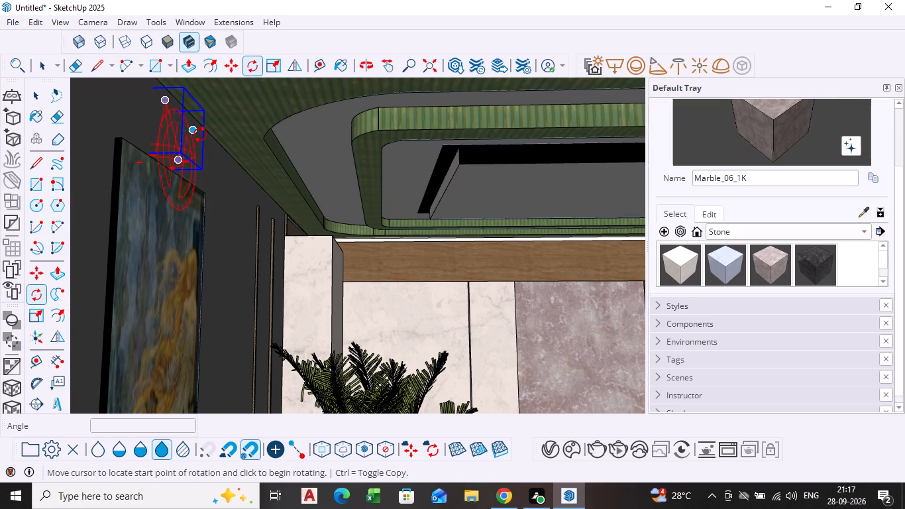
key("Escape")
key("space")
Examine the placed spot light's parameters (Spot Light#1) in the V-Ray Asset Editor, then close the editor.
scroll(240, 207, "down", 2)
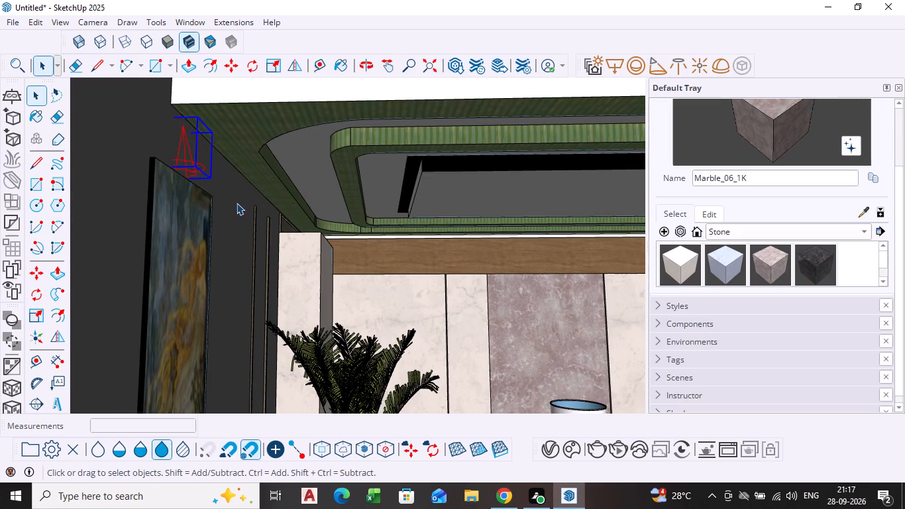
left_click(237, 202)
scroll(250, 222, "down", 4)
middle_click_drag(335, 268, 276, 215, "shift")
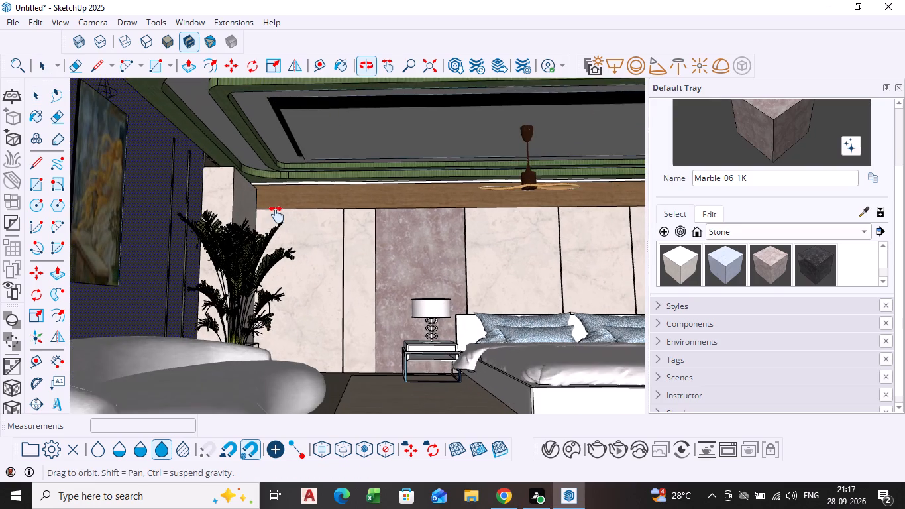
middle_click_drag(276, 215, 276, 215, "shift")
scroll(464, 286, "down", 2)
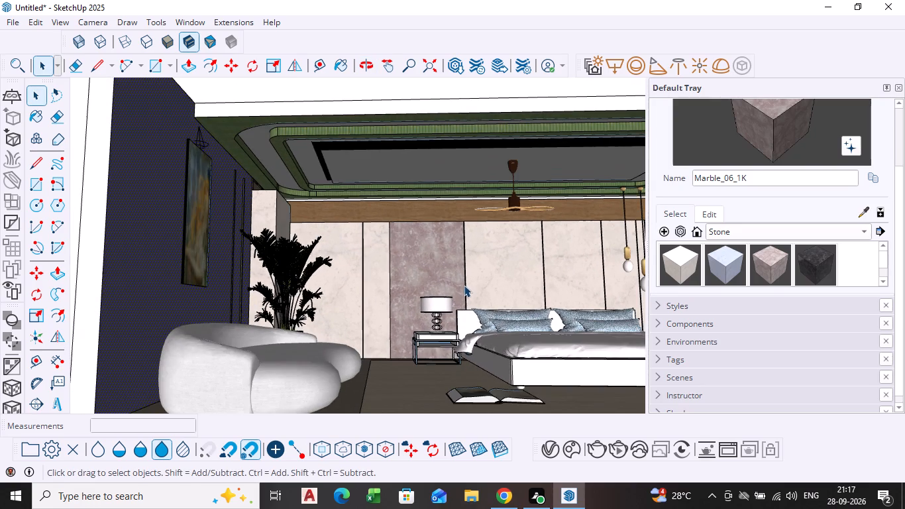
middle_click_drag(484, 293, 395, 282, "shift")
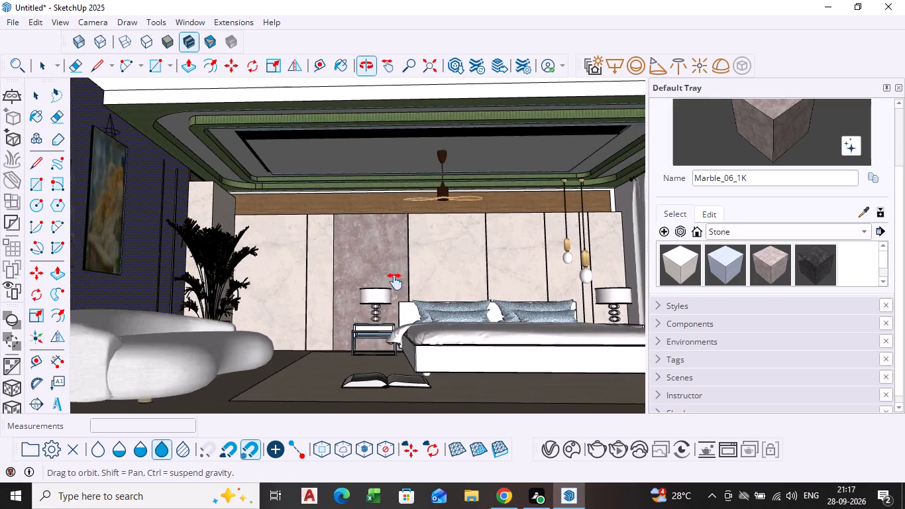
middle_click_drag(395, 282, 384, 280, "shift")
middle_click_drag(235, 270, 314, 294, "shift")
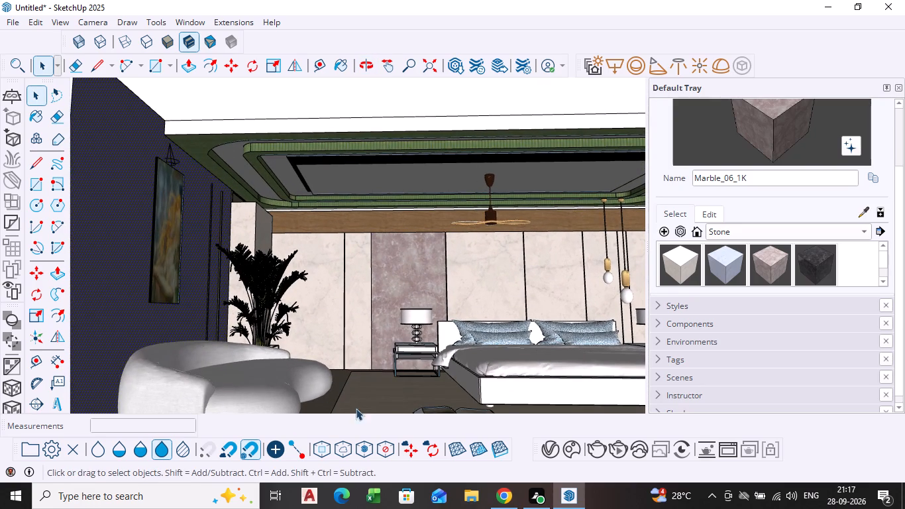
left_click(552, 453)
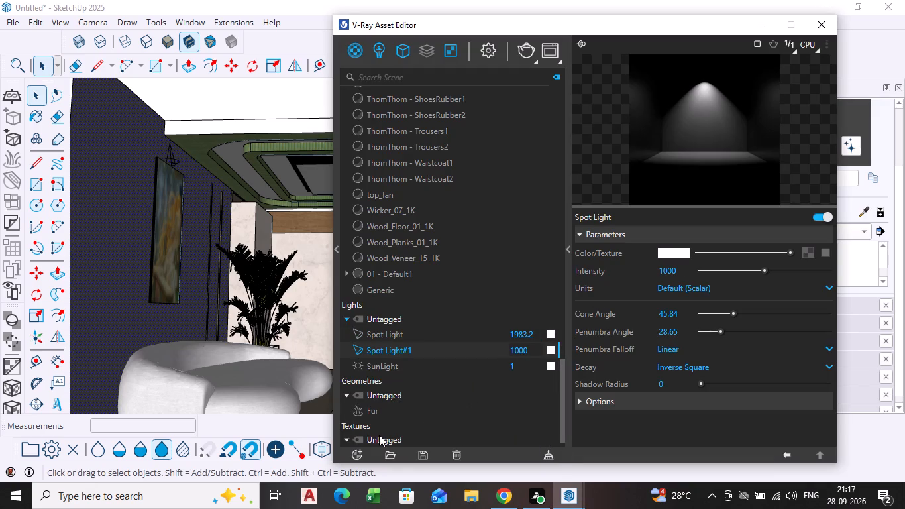
left_click(396, 349)
left_click(818, 15)
left_click(820, 27)
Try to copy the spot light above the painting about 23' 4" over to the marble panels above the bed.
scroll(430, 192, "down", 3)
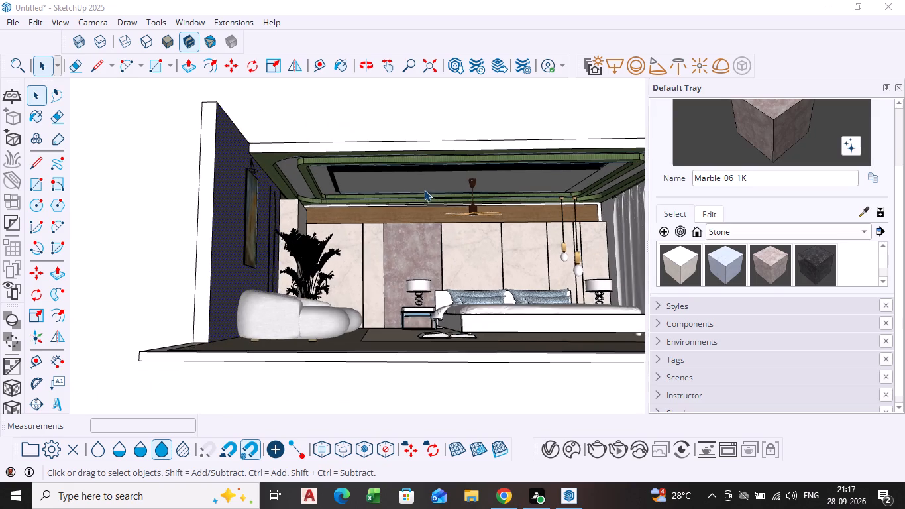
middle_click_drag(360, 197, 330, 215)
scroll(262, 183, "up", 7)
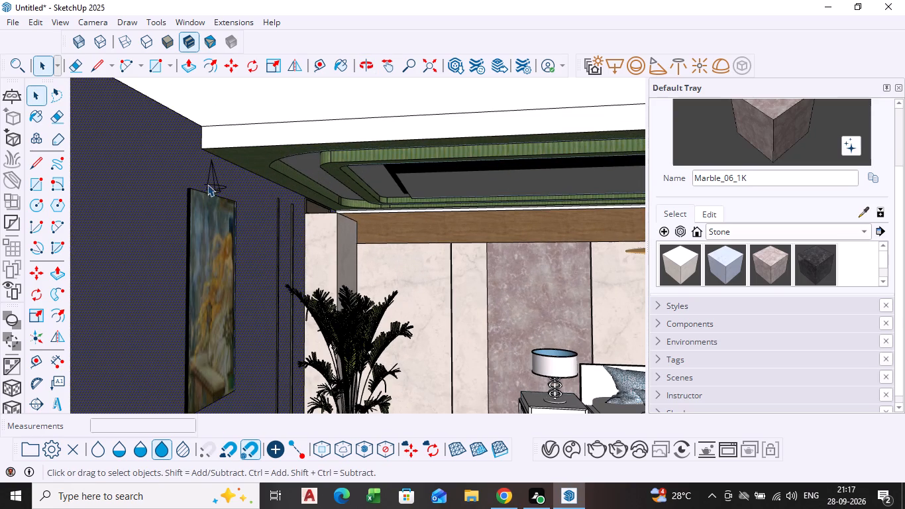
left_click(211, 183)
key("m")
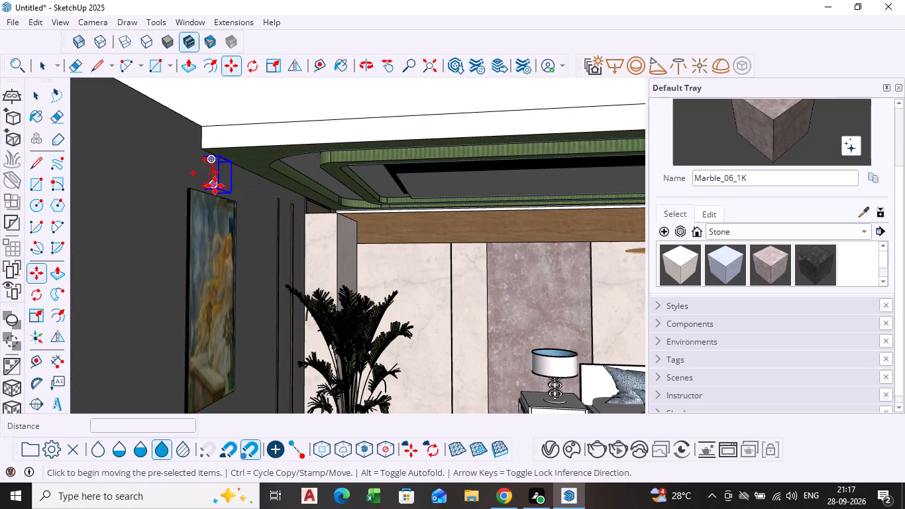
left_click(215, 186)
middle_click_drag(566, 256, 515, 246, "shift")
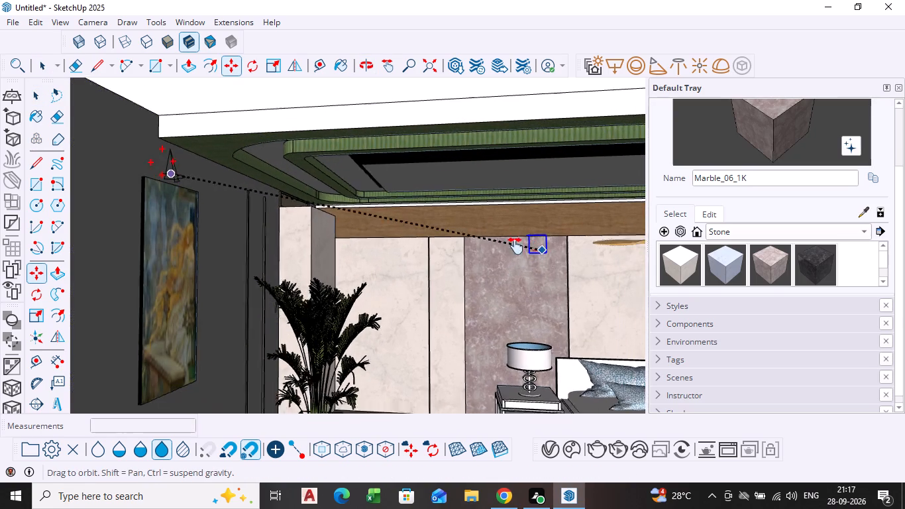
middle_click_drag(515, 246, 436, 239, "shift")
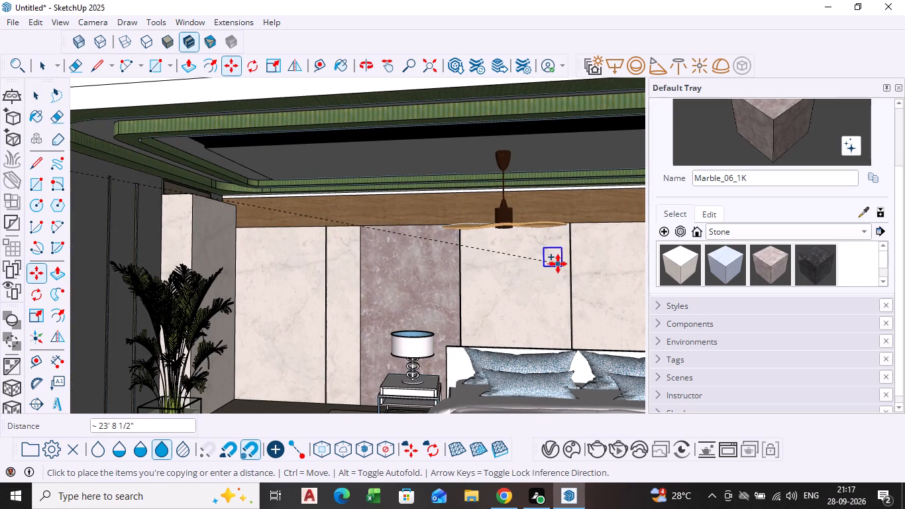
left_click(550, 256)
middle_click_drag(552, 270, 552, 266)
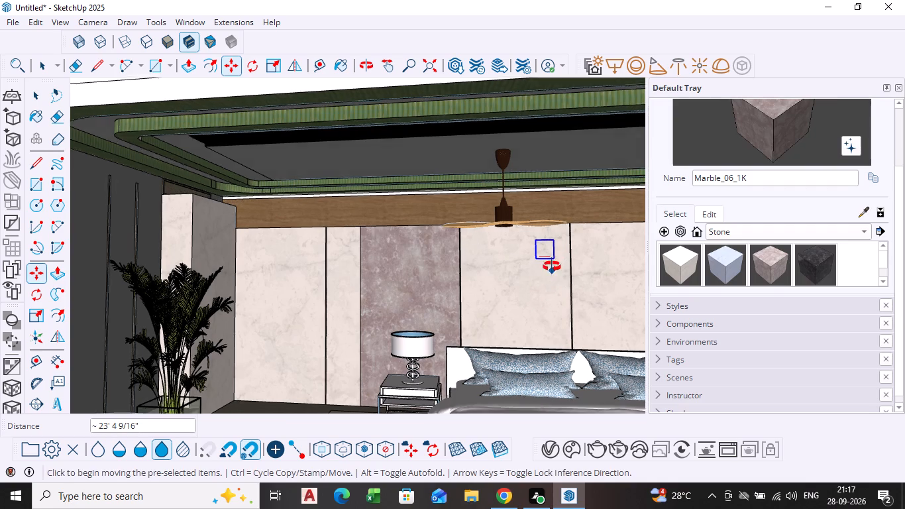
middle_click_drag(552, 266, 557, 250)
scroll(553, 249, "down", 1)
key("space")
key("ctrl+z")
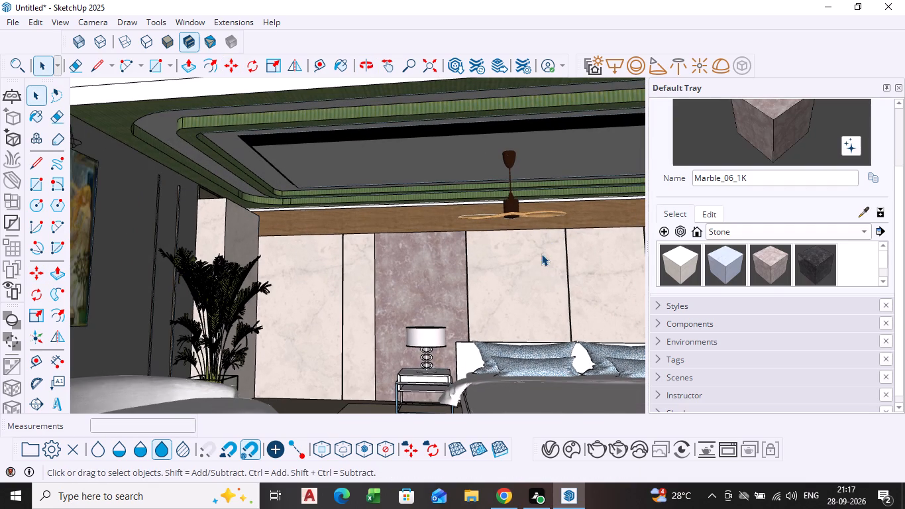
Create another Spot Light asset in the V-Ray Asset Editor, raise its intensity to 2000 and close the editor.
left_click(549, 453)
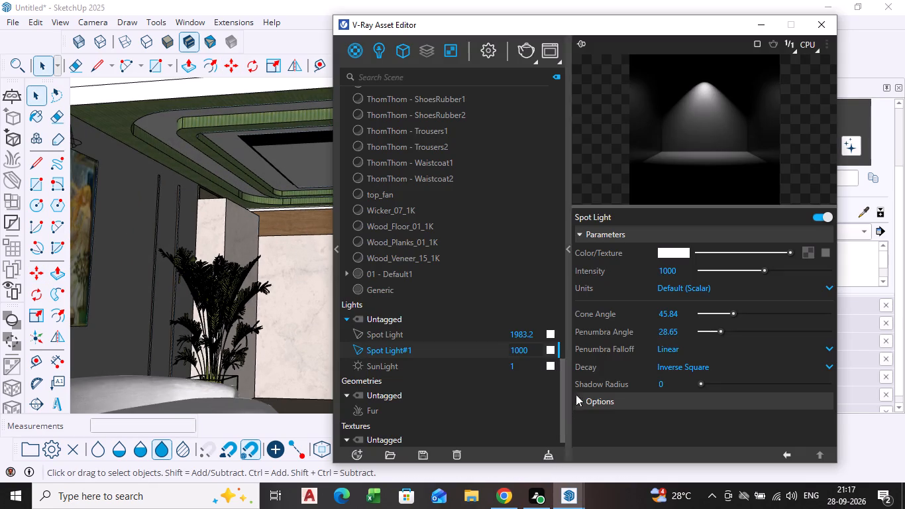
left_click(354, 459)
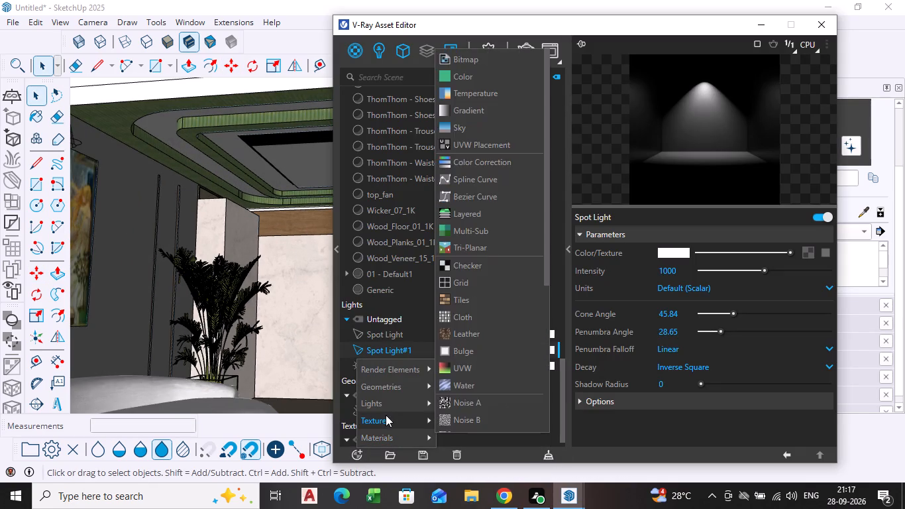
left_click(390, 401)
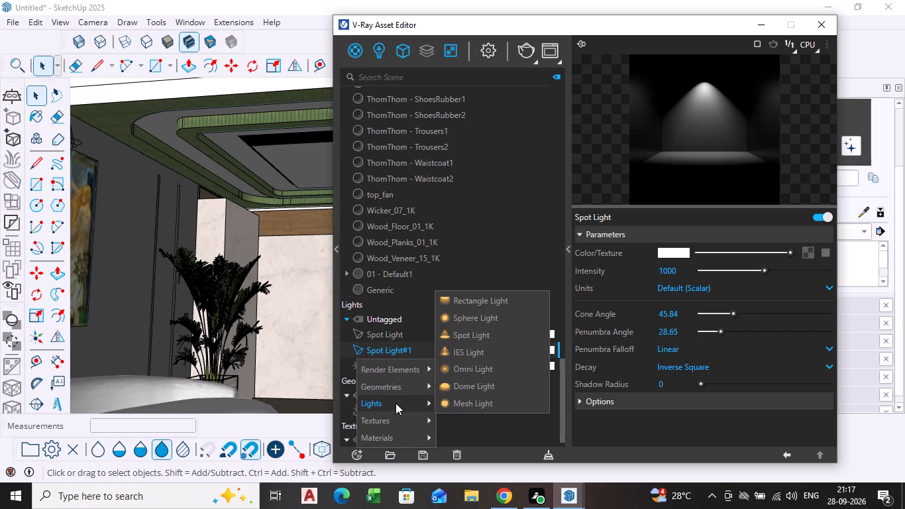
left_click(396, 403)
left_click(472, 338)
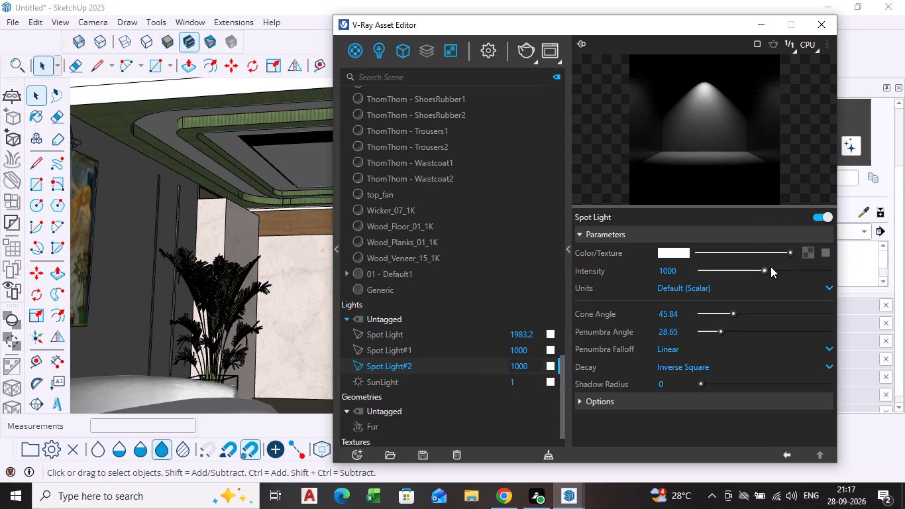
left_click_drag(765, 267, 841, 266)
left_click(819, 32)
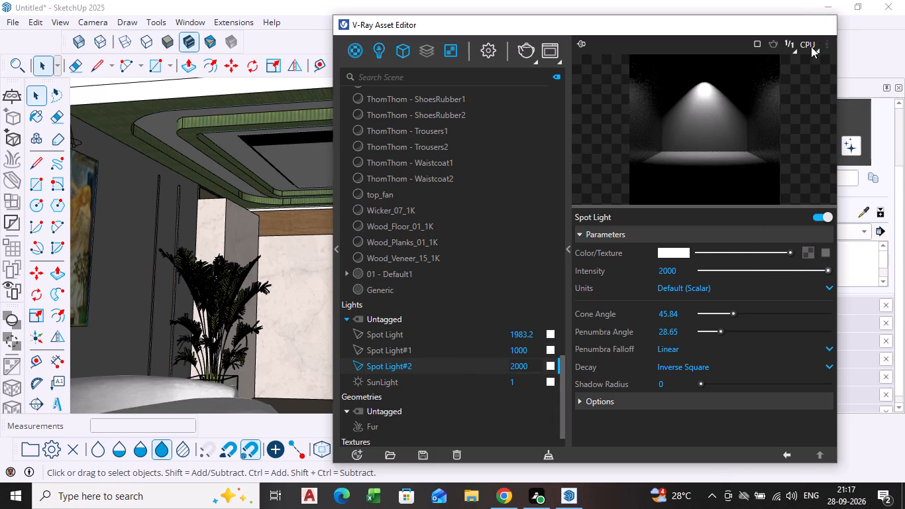
Add one more Spot Light asset to the scene's lights in the V-Ray Asset Editor.
middle_click_drag(517, 244, 528, 243)
scroll(514, 267, "up", 4)
scroll(510, 261, "down", 3)
middle_click_drag(506, 280, 504, 278, "shift")
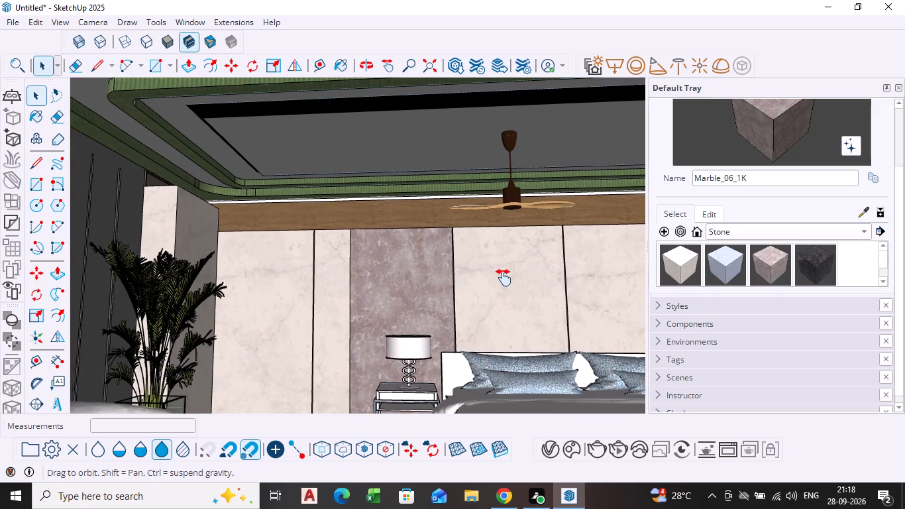
middle_click_drag(504, 278, 413, 253, "shift")
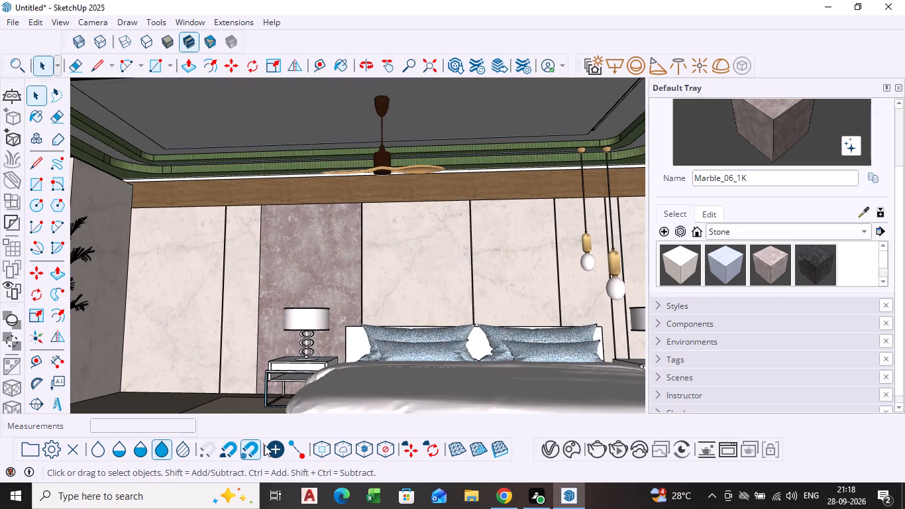
left_click(553, 451)
scroll(394, 412, "down", 2)
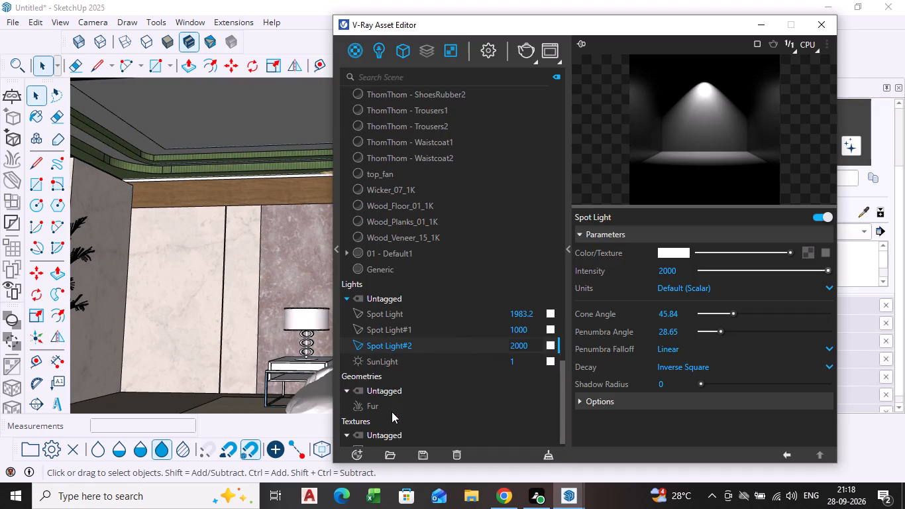
left_click(356, 452)
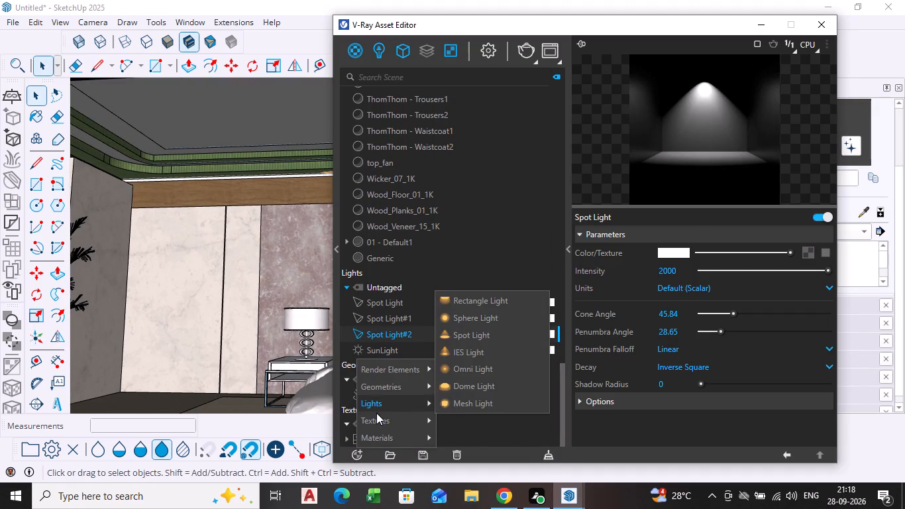
left_click(380, 402)
left_click(476, 340)
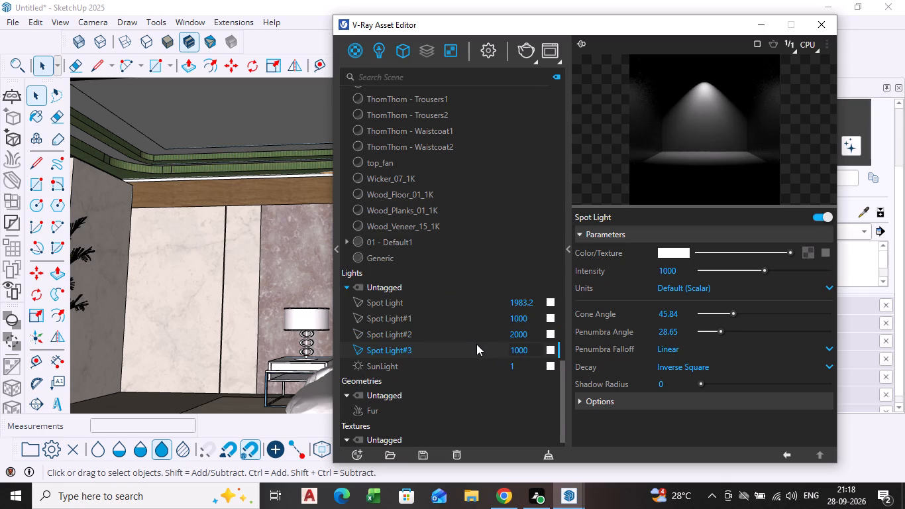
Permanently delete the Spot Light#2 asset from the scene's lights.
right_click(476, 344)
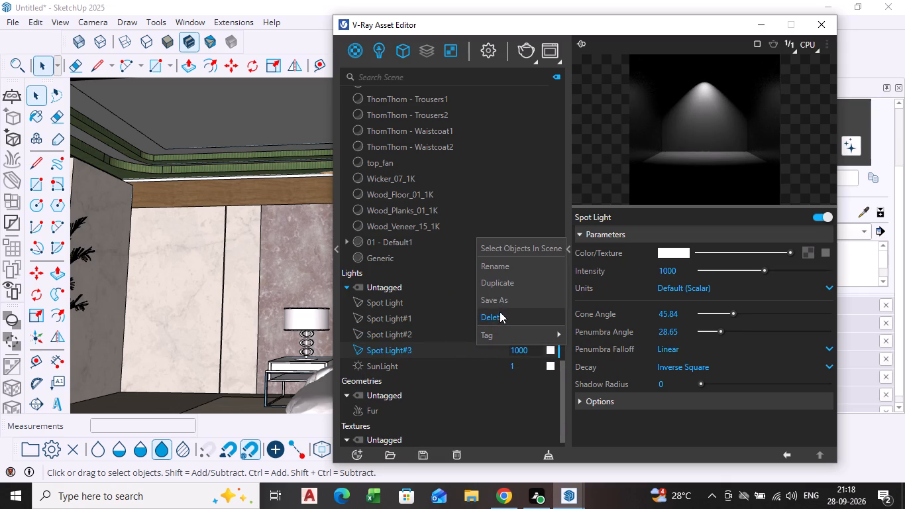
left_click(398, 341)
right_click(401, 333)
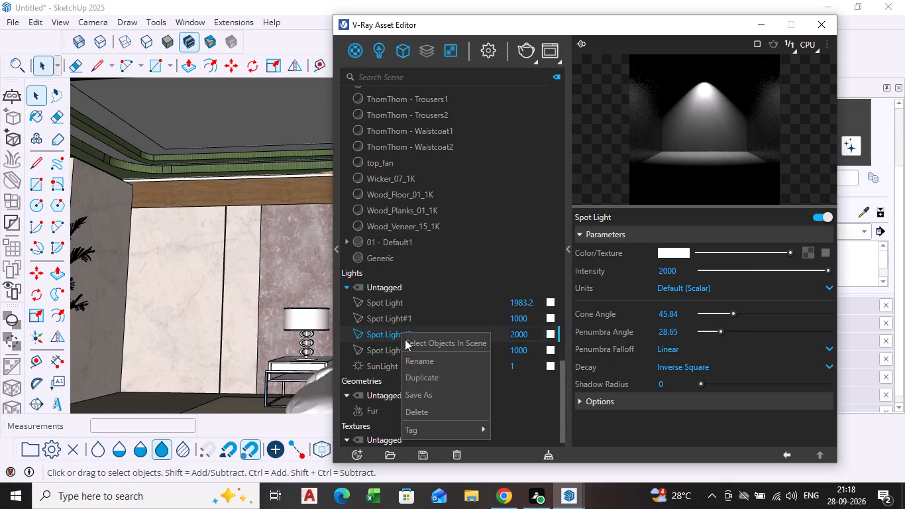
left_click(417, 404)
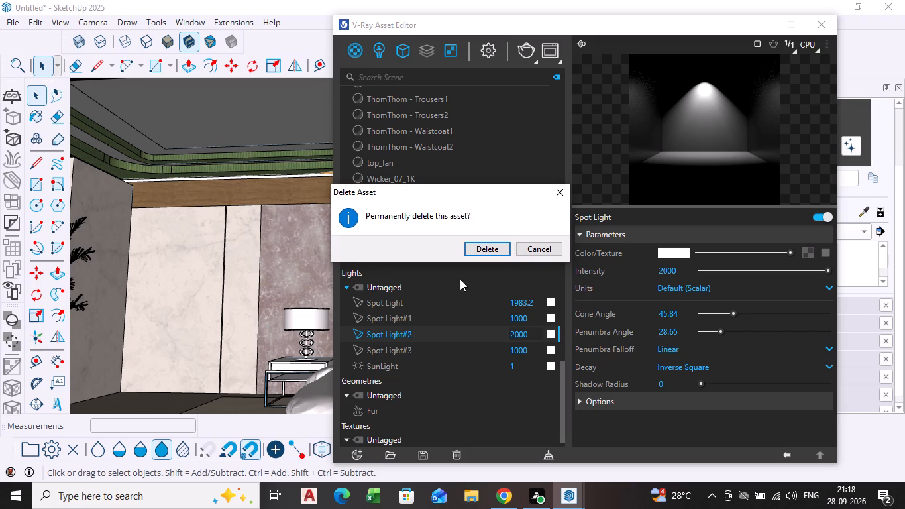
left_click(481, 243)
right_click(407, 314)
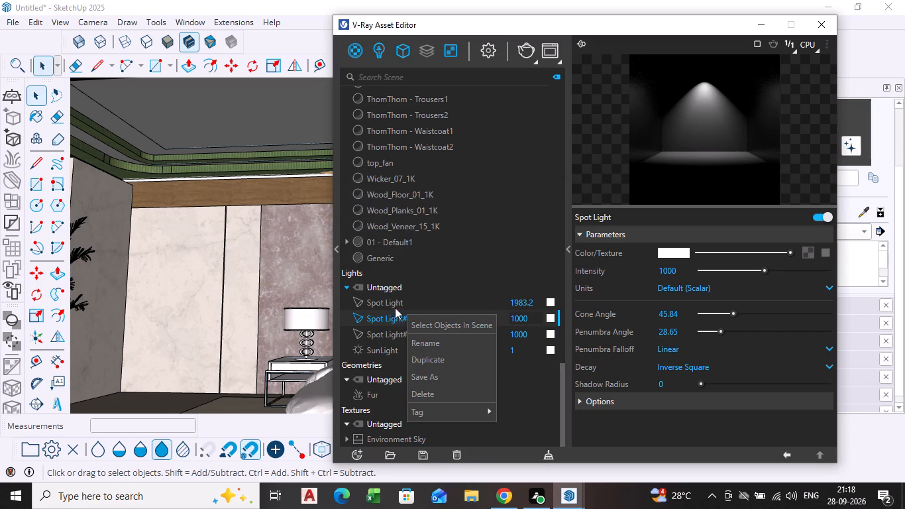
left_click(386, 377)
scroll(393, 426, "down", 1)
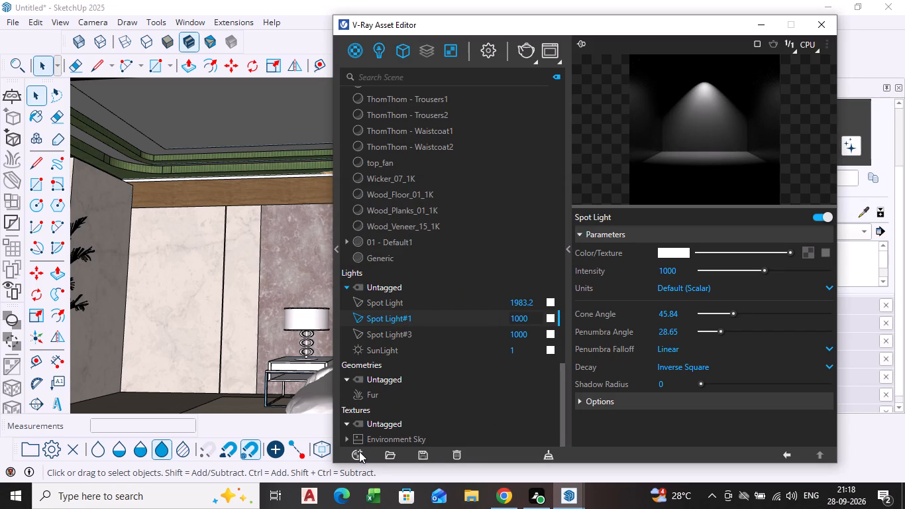
Create another Spot Light asset in the V-Ray Asset Editor, raise its intensity to about 1878.8 and put the editor away.
left_click(359, 451)
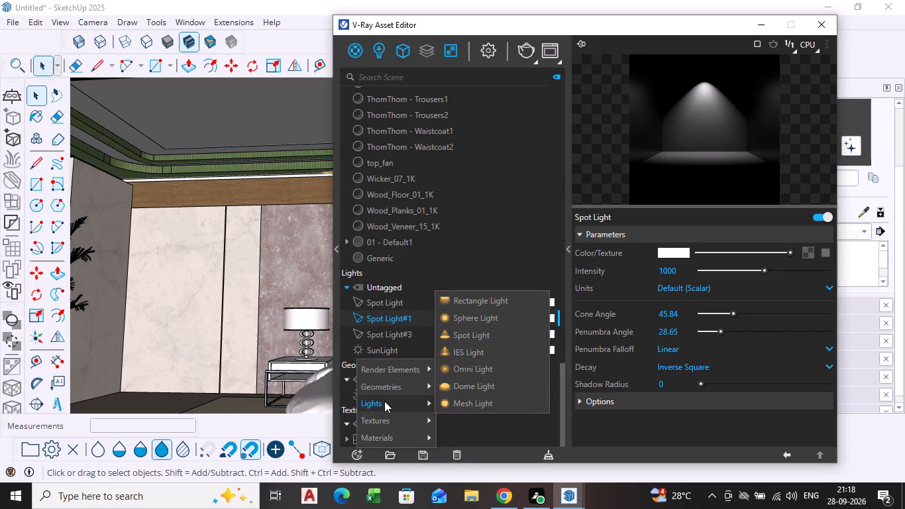
left_click(384, 401)
left_click(470, 333)
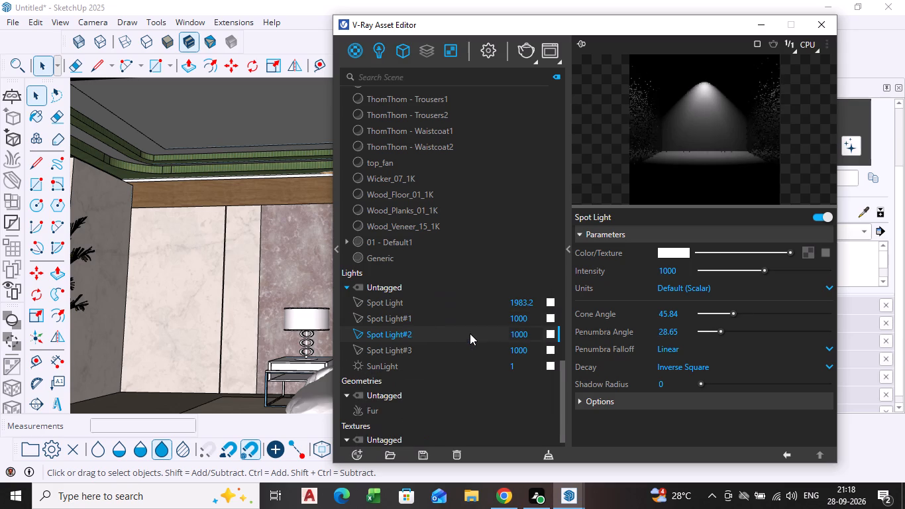
left_click(814, 269)
left_click(820, 267)
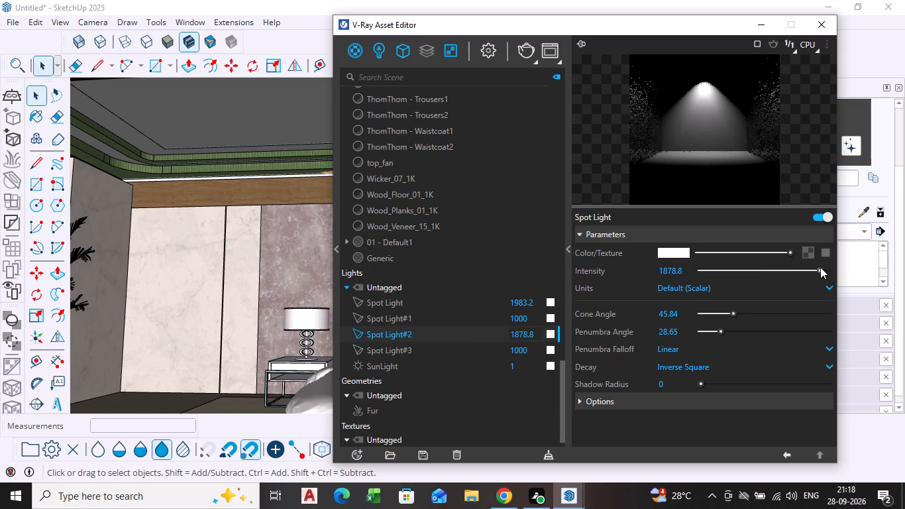
left_click(765, 23)
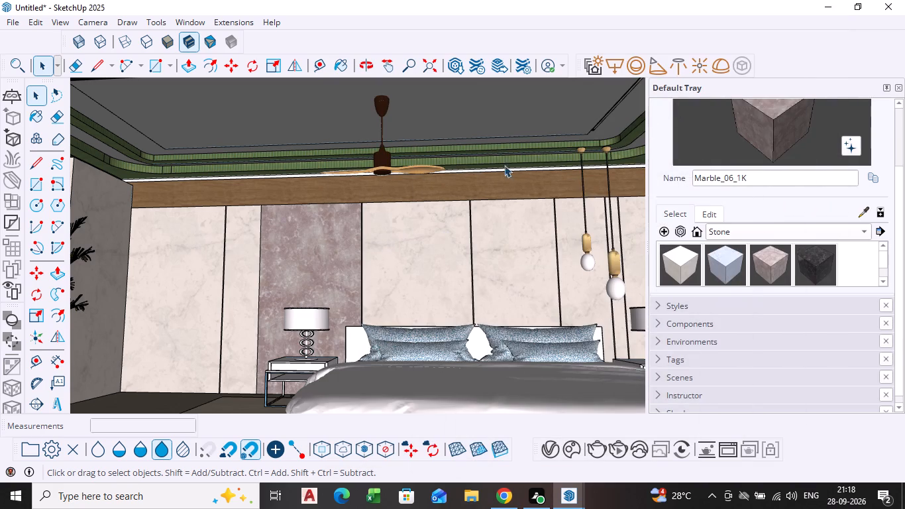
Copy the spot light above the painting about 25' over to the marble panel above the bed, near the pendant lamps.
left_click(324, 247)
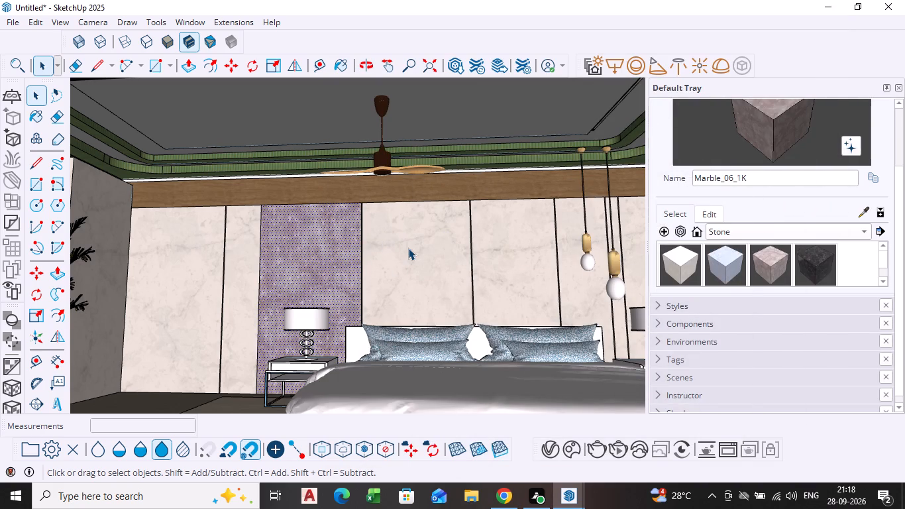
left_click(408, 248)
scroll(405, 247, "down", 5)
scroll(364, 211, "down", 3)
scroll(398, 206, "up", 3)
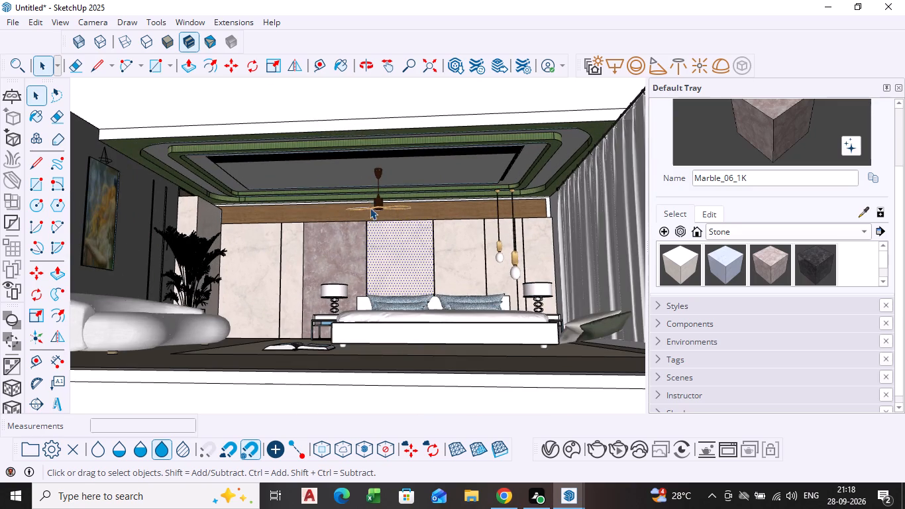
middle_click_drag(304, 221, 345, 236, "shift")
scroll(173, 180, "up", 2)
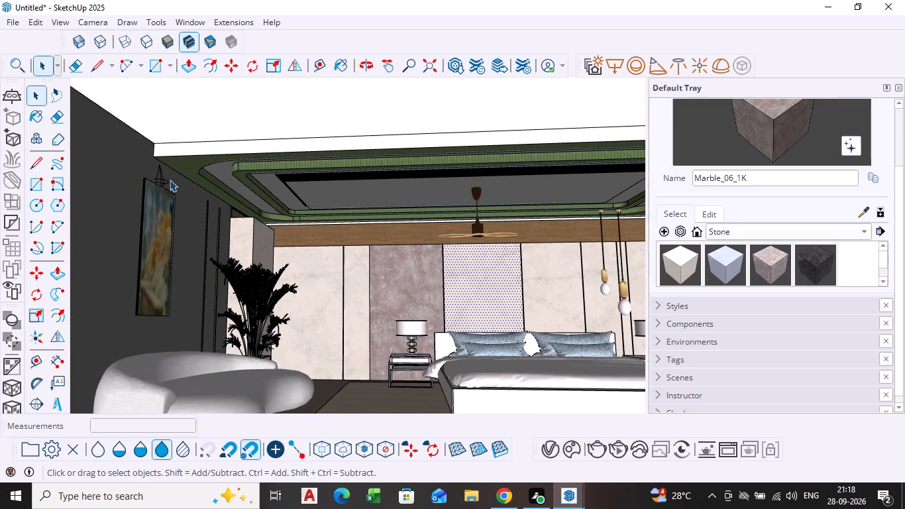
left_click(164, 180)
key("m")
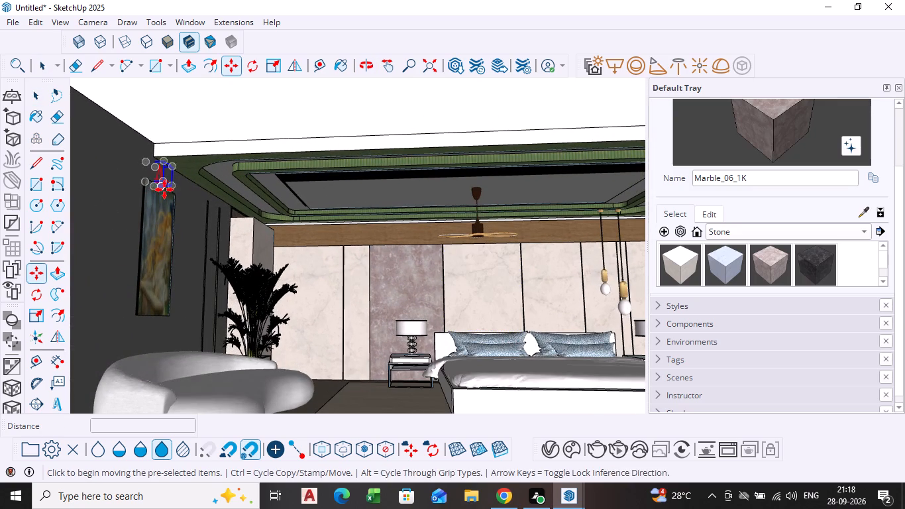
left_click(164, 186)
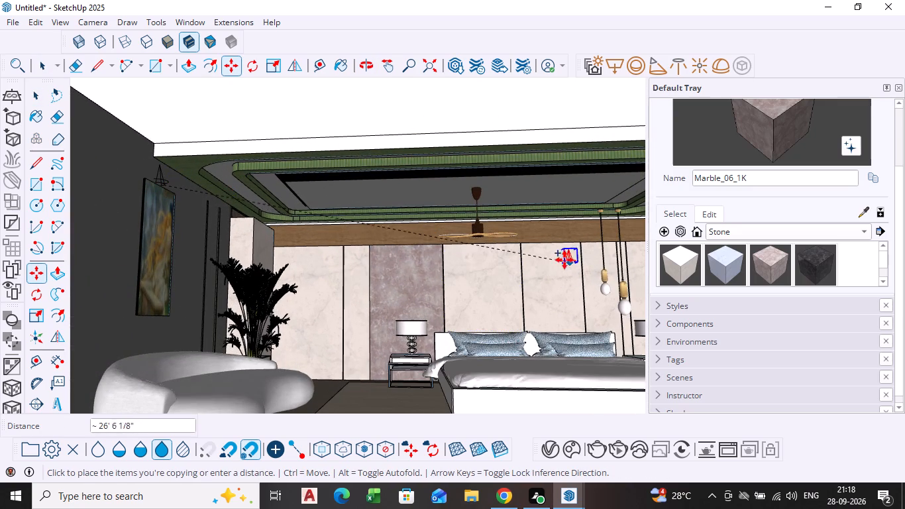
scroll(554, 273, "up", 7)
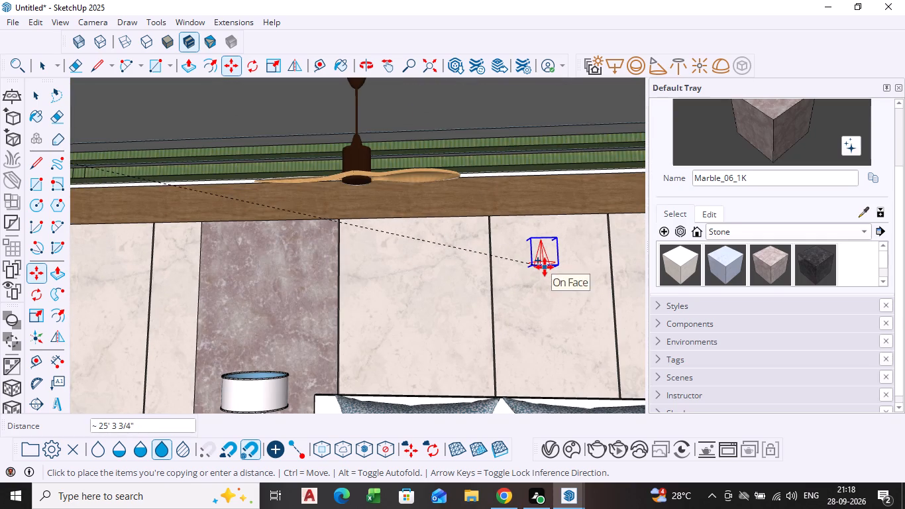
left_click(547, 277)
key("space")
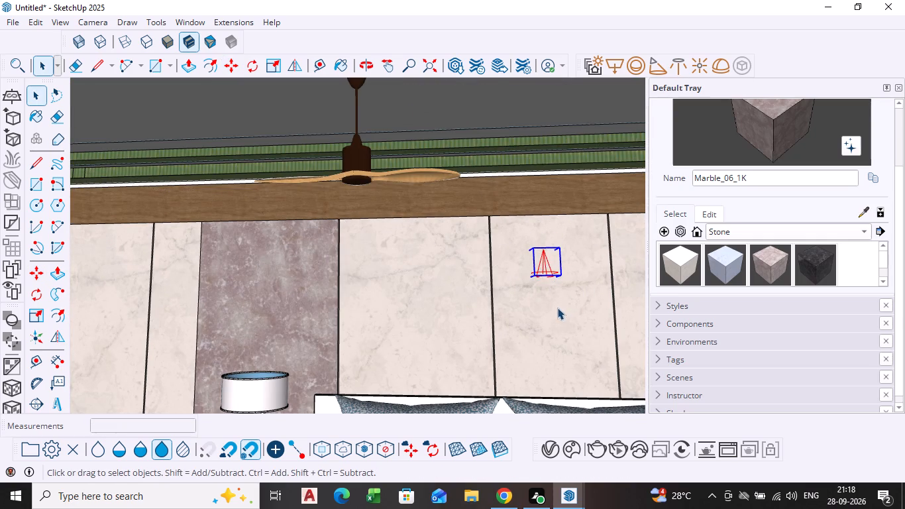
Copy the spot light on the bed wall about 3' 8" sideways onto the neighbouring marble panel nearer the fan.
scroll(556, 308, "down", 3)
left_click(511, 145)
scroll(519, 280, "down", 3)
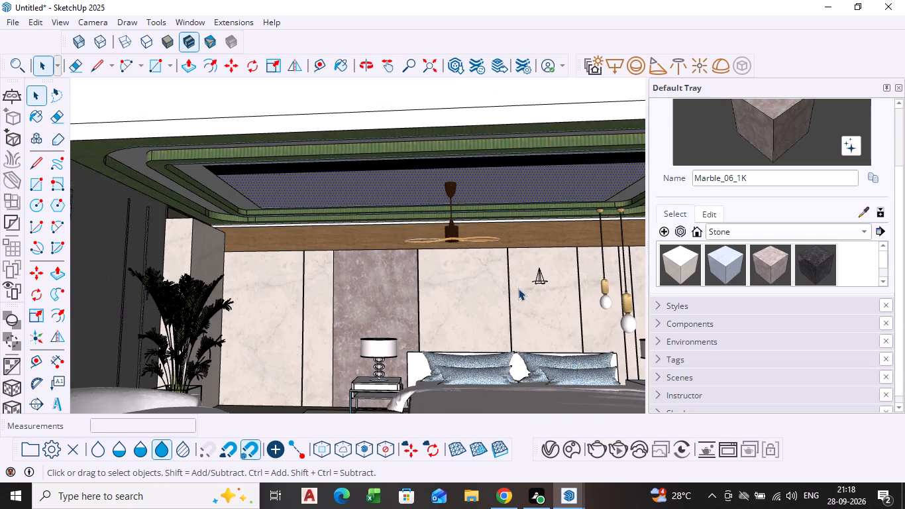
middle_click_drag(495, 287, 380, 222, "shift")
scroll(396, 225, "up", 2)
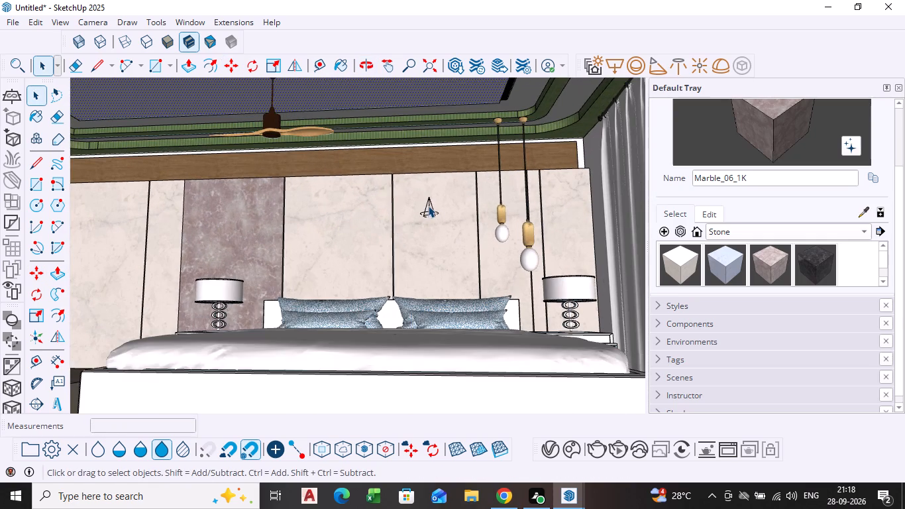
left_click(428, 205)
key("m")
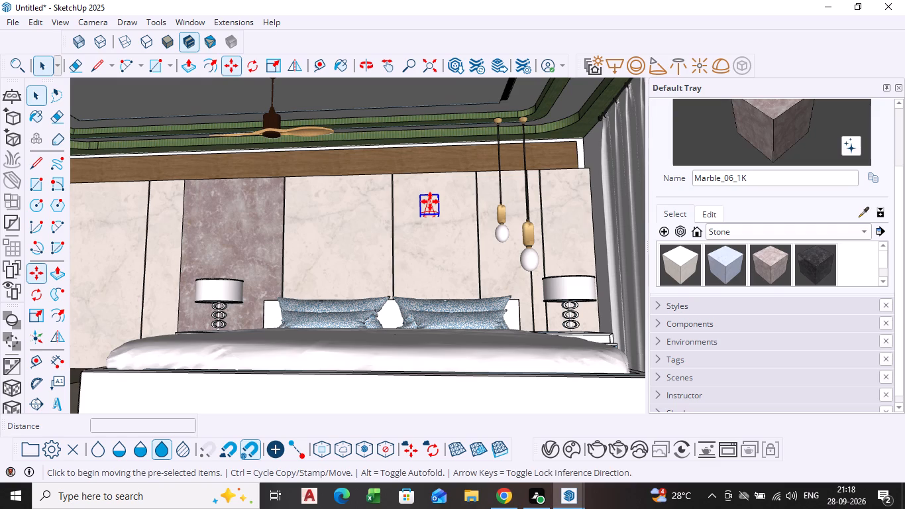
left_click(425, 202)
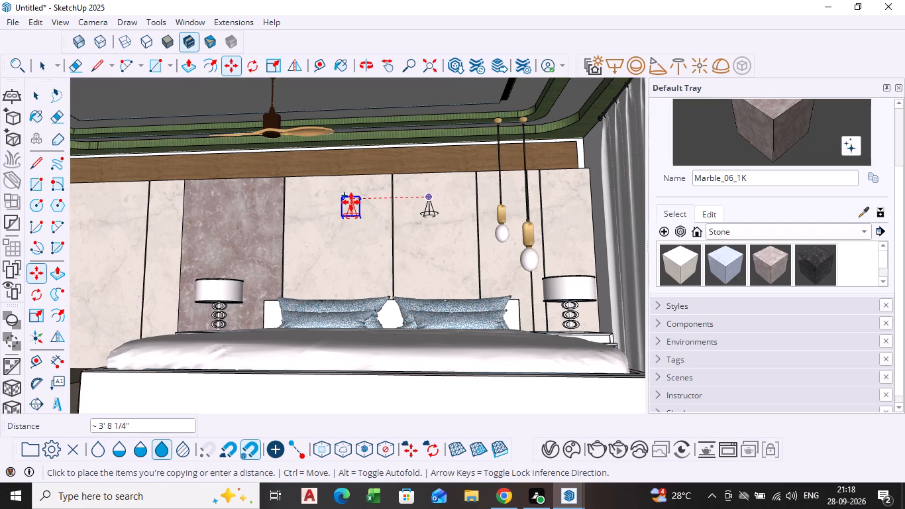
left_click(351, 202)
key("space")
Create an Emissive material in the V-Ray Asset Editor and raise its intensity to 10.
scroll(403, 242, "down", 5)
scroll(393, 328, "down", 1)
middle_click_drag(393, 328, 401, 365)
scroll(368, 284, "up", 2)
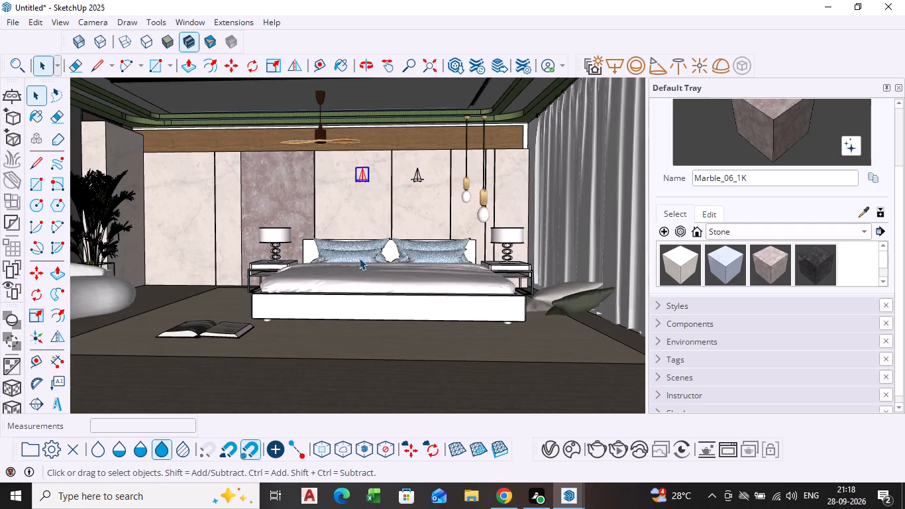
left_click(549, 456)
scroll(466, 401, "down", 3)
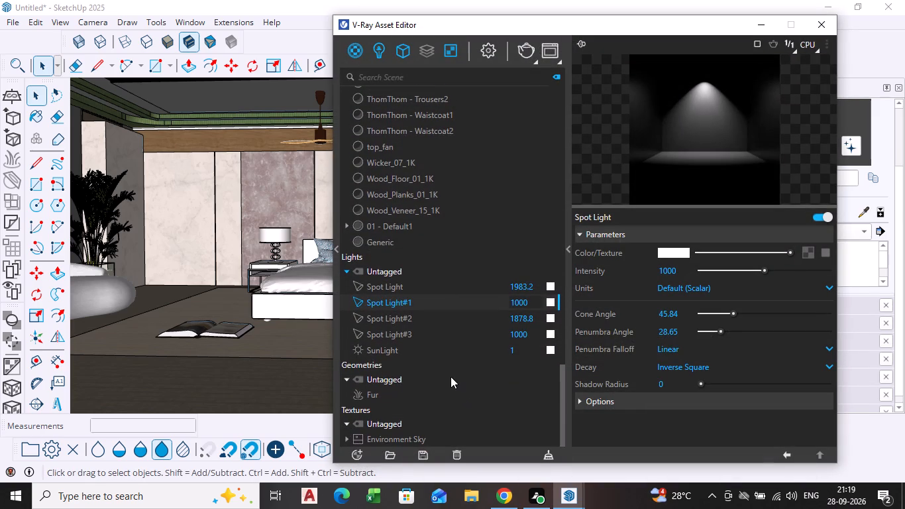
scroll(449, 373, "down", 2)
left_click(358, 454)
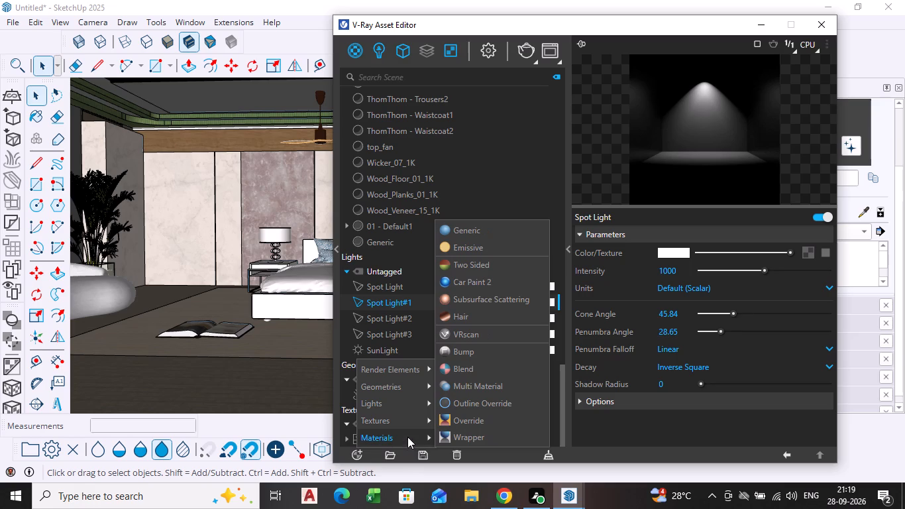
left_click(407, 437)
left_click(484, 248)
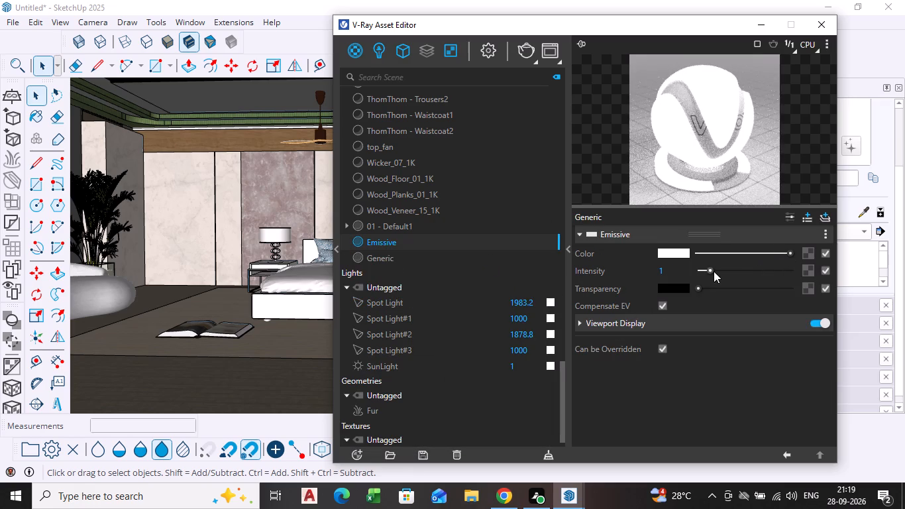
left_click_drag(710, 271, 802, 262)
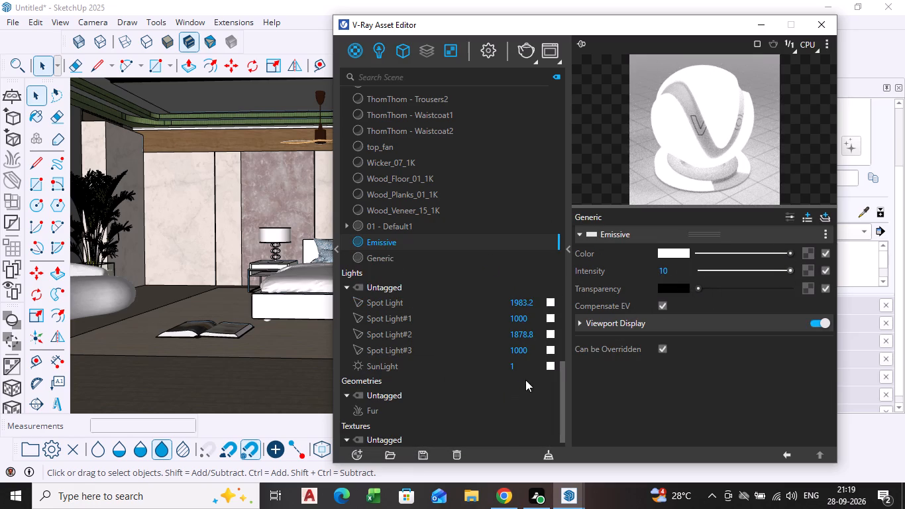
Set the Emissive material's colour to a warm yellow with RGB 1.000, 0.810, 0.227.
left_click(674, 252)
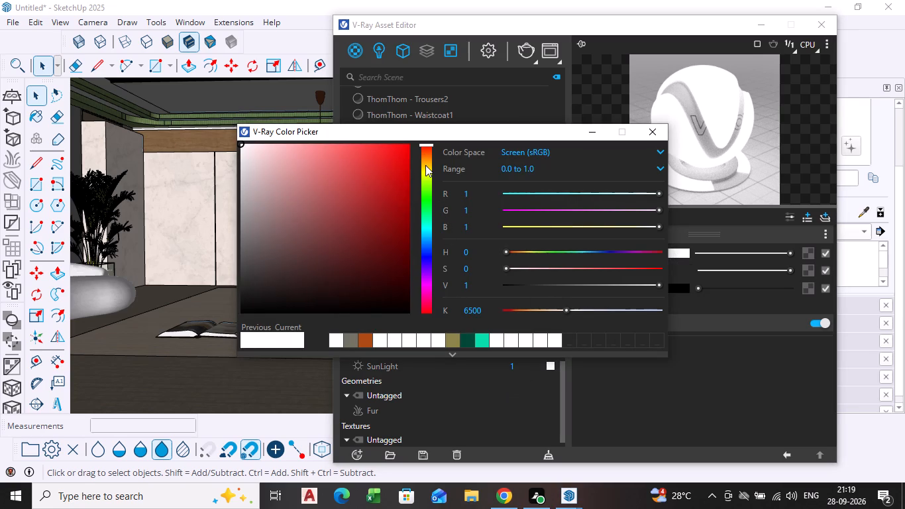
left_click(425, 165)
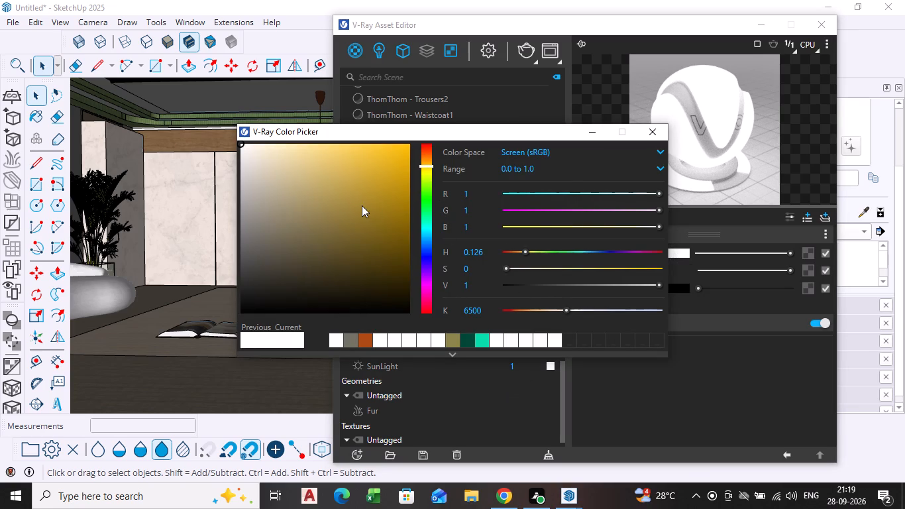
left_click(362, 205)
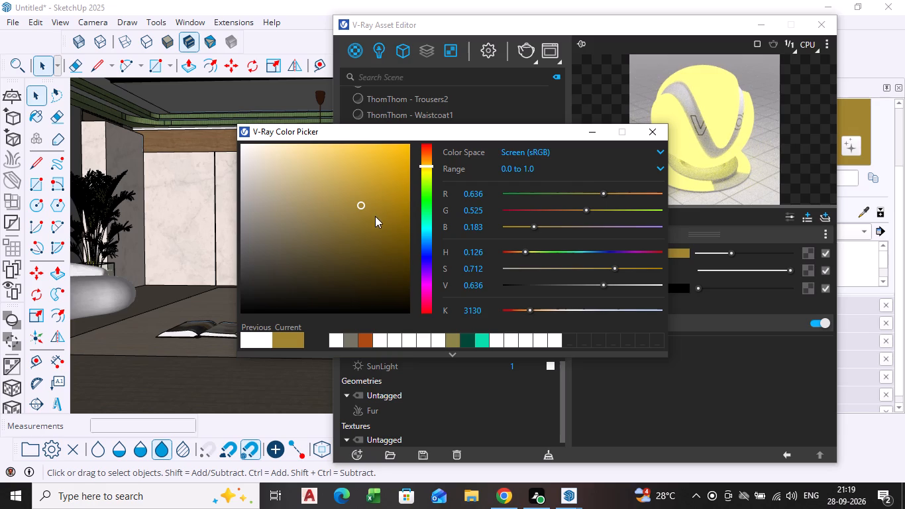
left_click(345, 181)
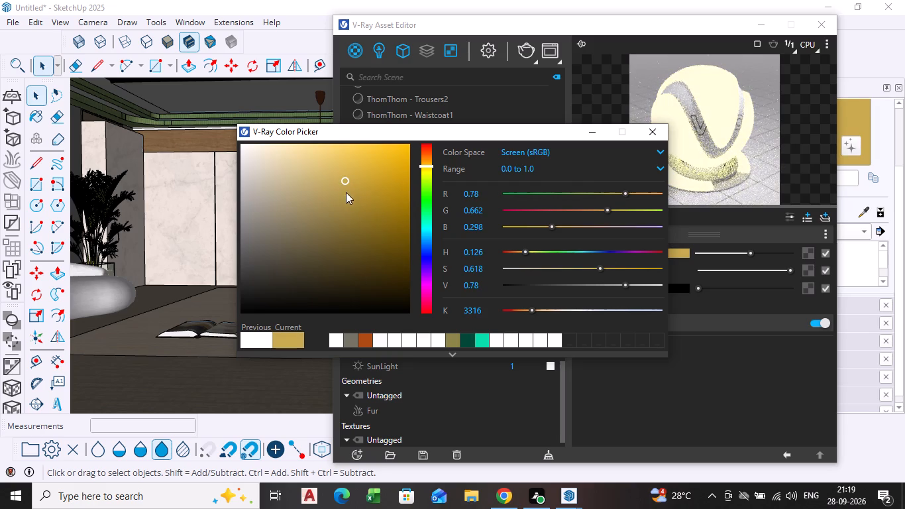
left_click(341, 158)
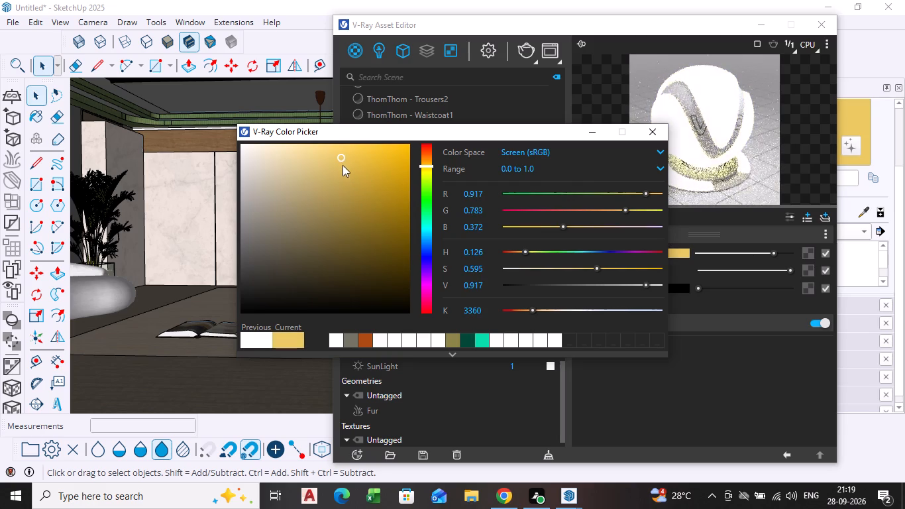
left_click(375, 201)
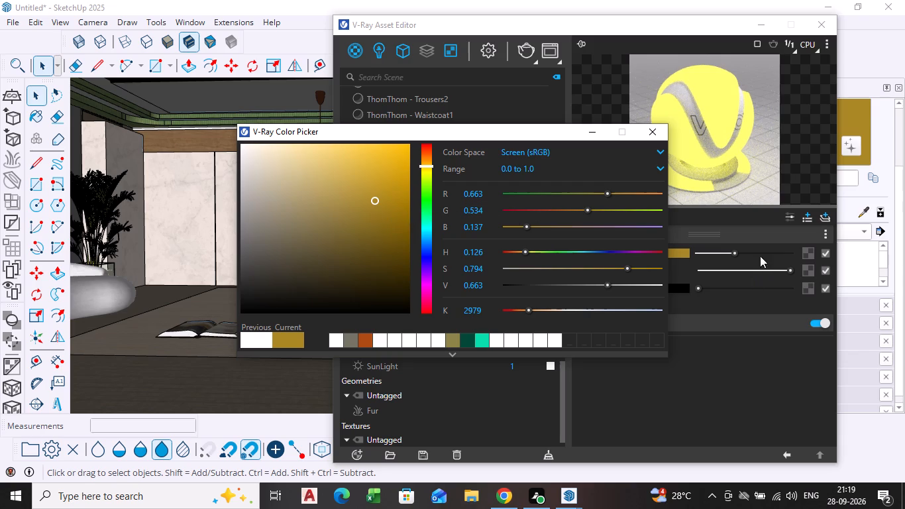
left_click_drag(732, 254, 798, 253)
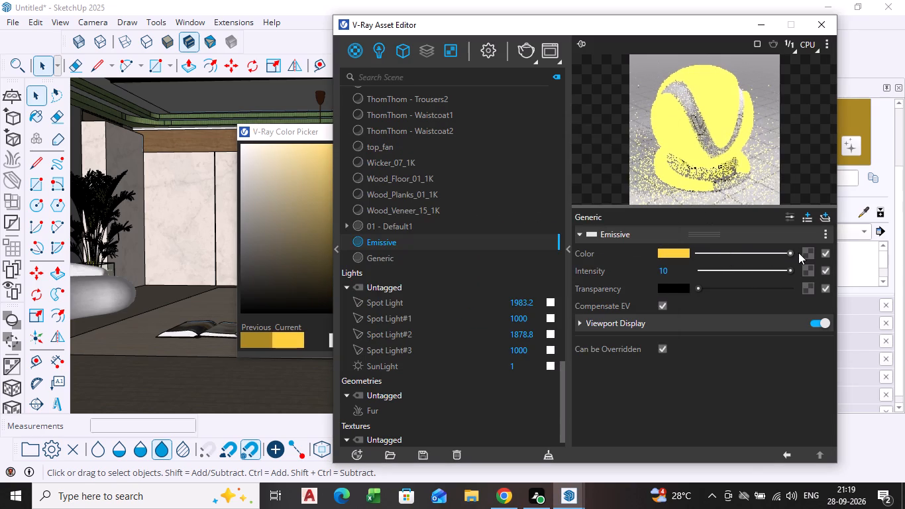
left_click_drag(798, 253, 801, 253)
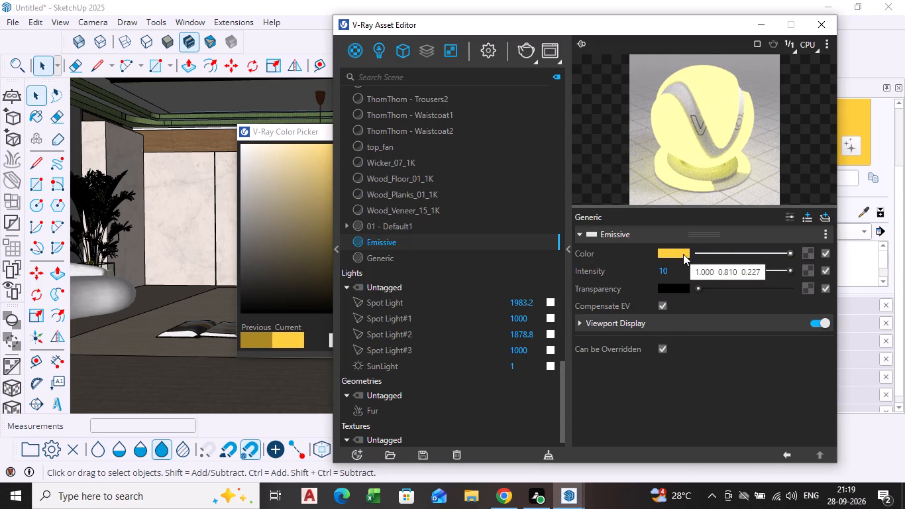
Adjust the Emissive material's transparency, trying full white and settling on a dark grey.
left_click_drag(700, 286, 784, 289)
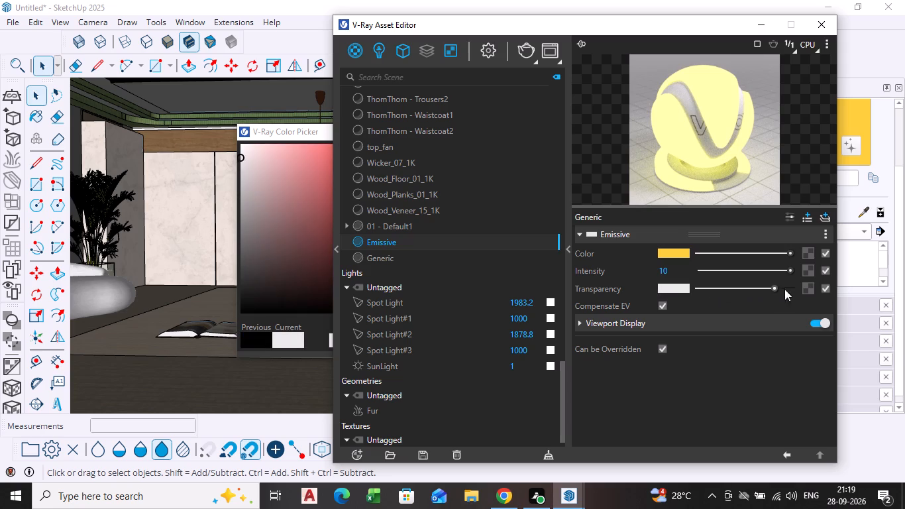
left_click_drag(784, 289, 805, 286)
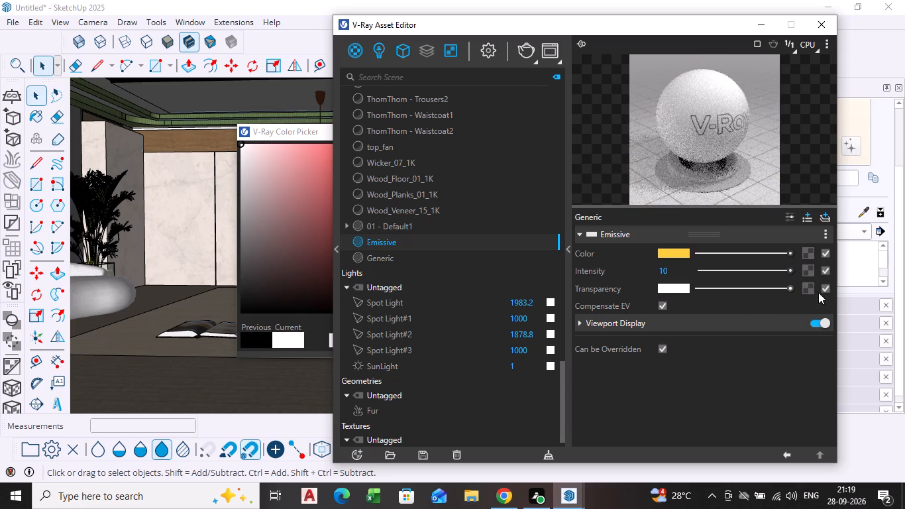
left_click_drag(792, 287, 707, 299)
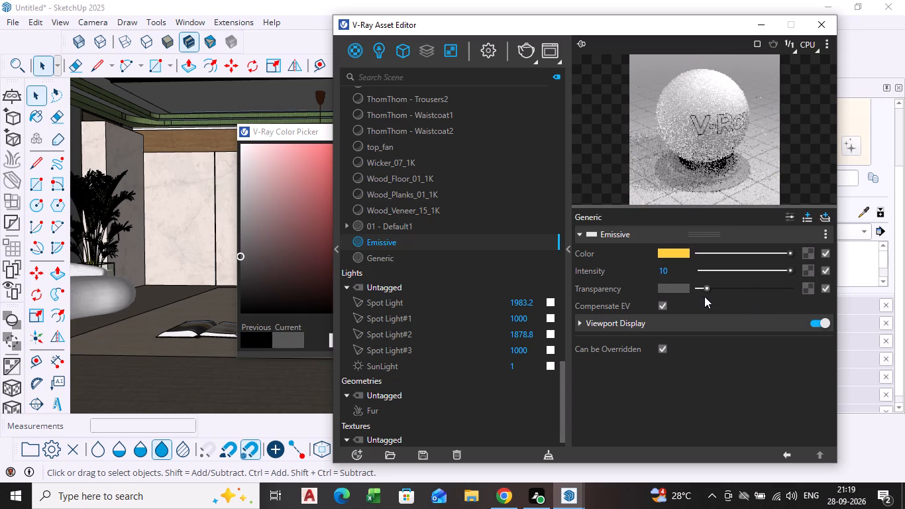
scroll(674, 278, "up", 2)
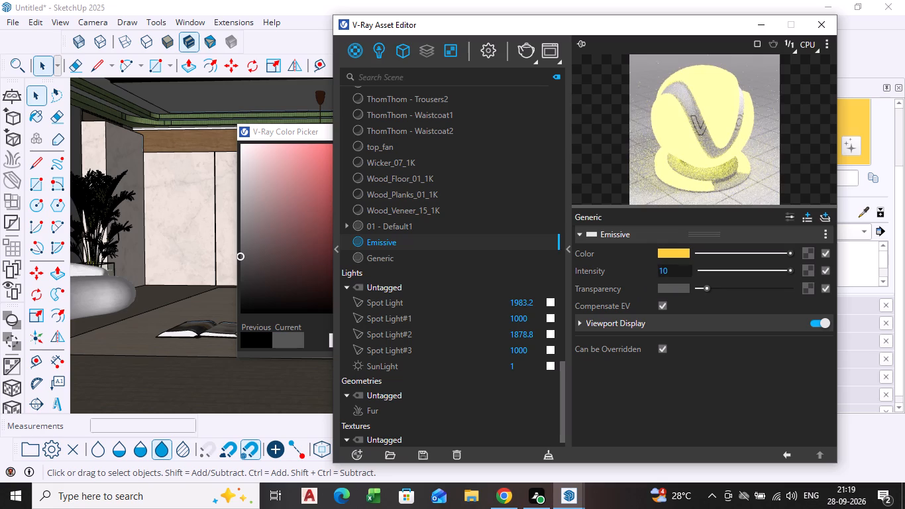
Darken the Emissive material's colour to RGB 0.597, 0.475, 0.102 and close the V-Ray Asset Editor.
left_click(680, 251)
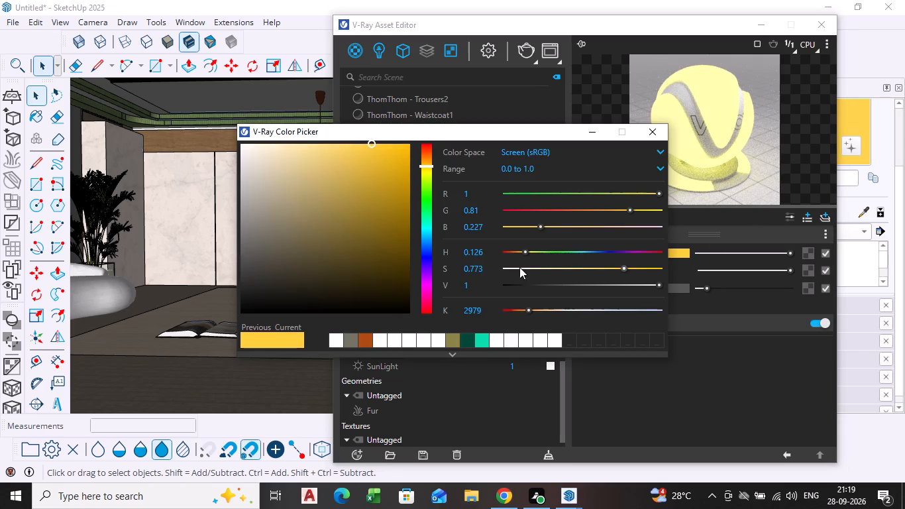
left_click(362, 174)
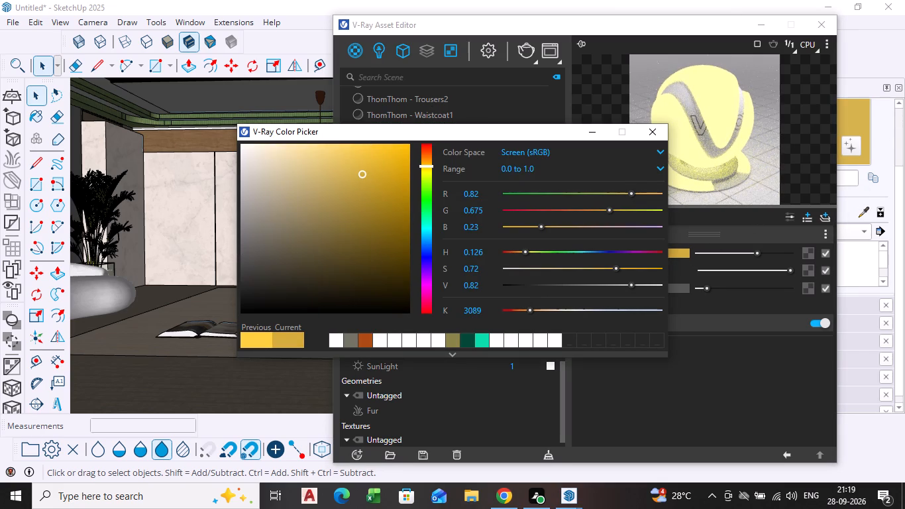
left_click(398, 198)
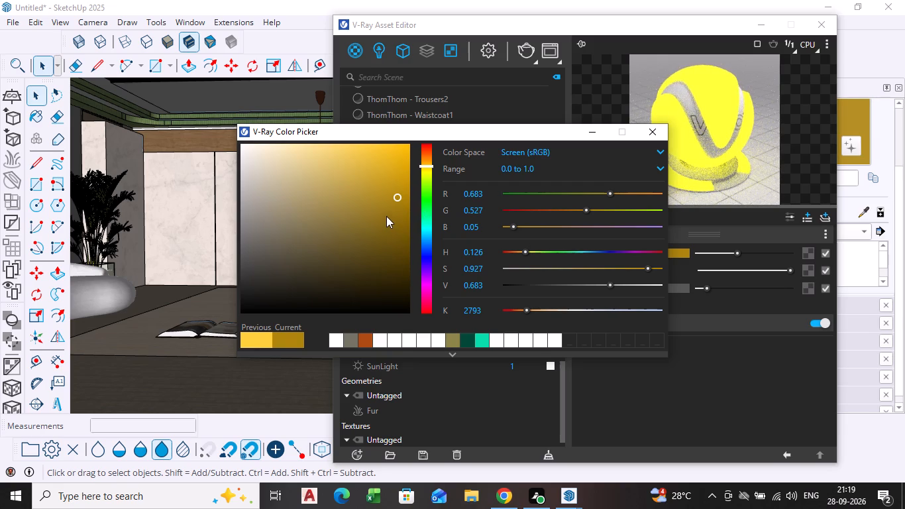
left_click(381, 212)
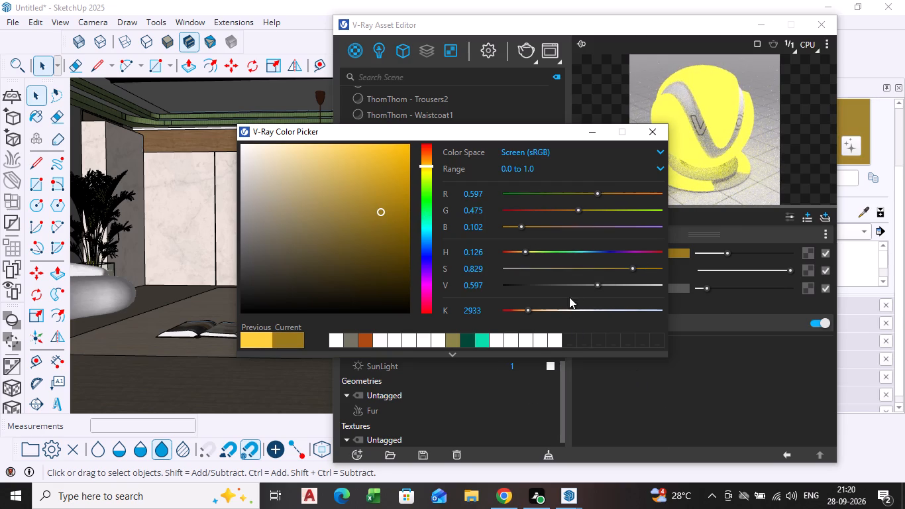
left_click(654, 135)
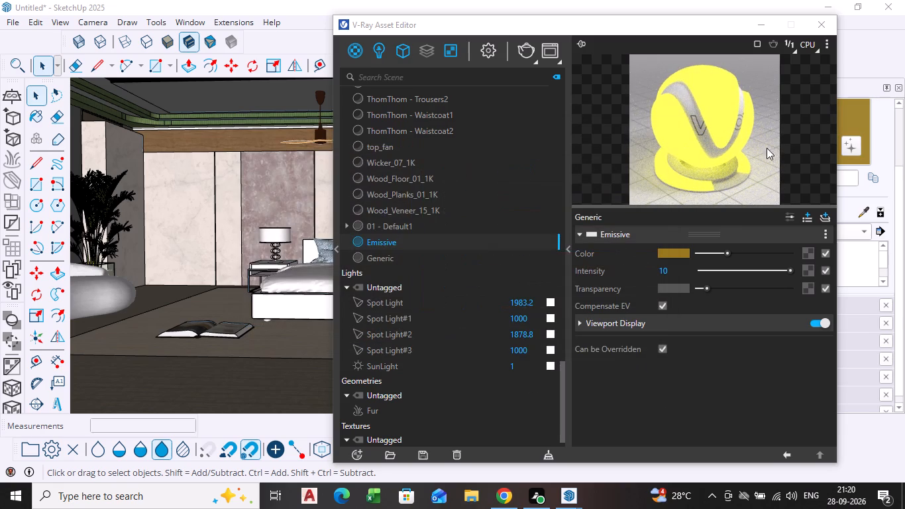
left_click(702, 132)
left_click(827, 26)
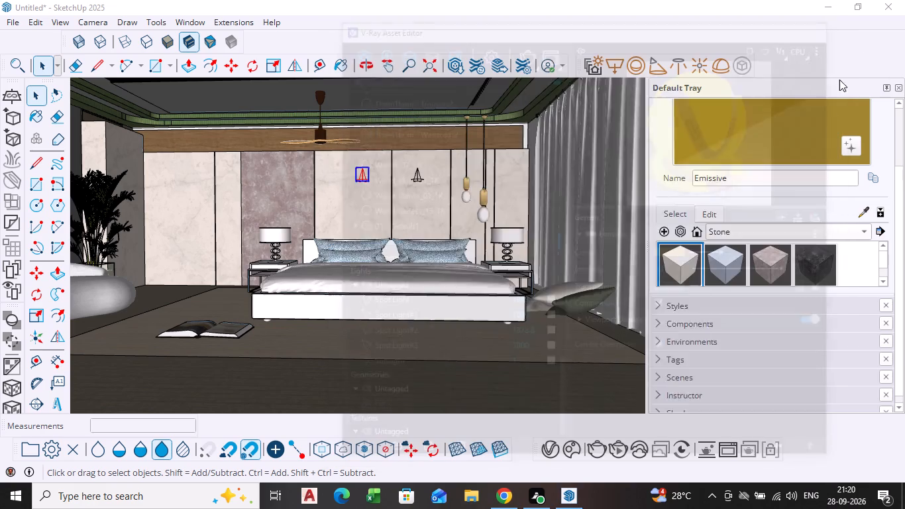
Paint the inner ceiling cove's faces and curved corners along the painting side, bed wall and curtain side with the Emissive material.
left_click(812, 125)
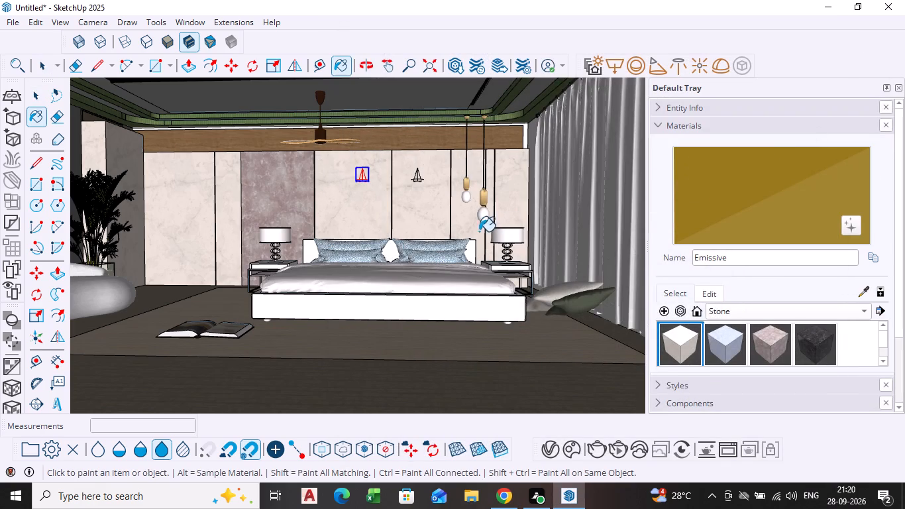
middle_click_drag(431, 241, 528, 308, "shift")
middle_click_drag(416, 266, 454, 313, "shift")
middle_click_drag(454, 313, 510, 253, "shift")
scroll(373, 218, "up", 3)
scroll(344, 152, "up", 3)
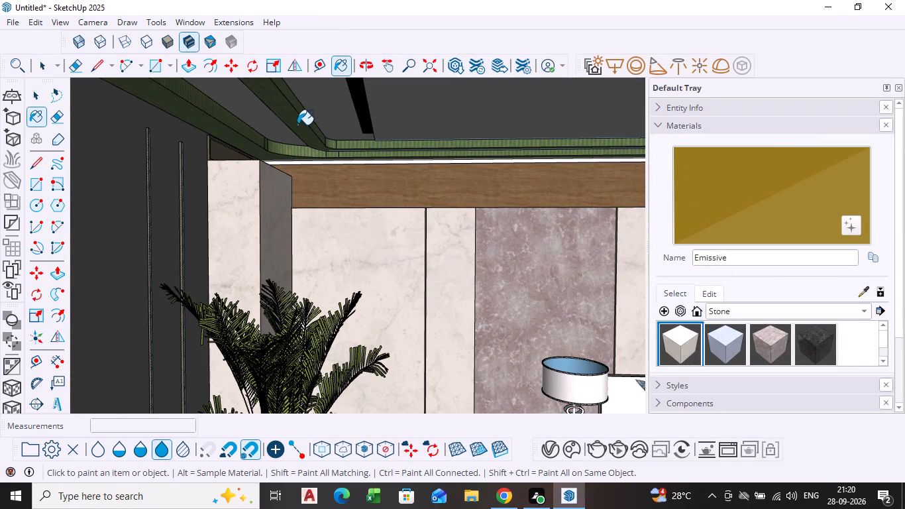
left_click(308, 116)
middle_click_drag(376, 189, 298, 194)
scroll(372, 189, "down", 1, "shift")
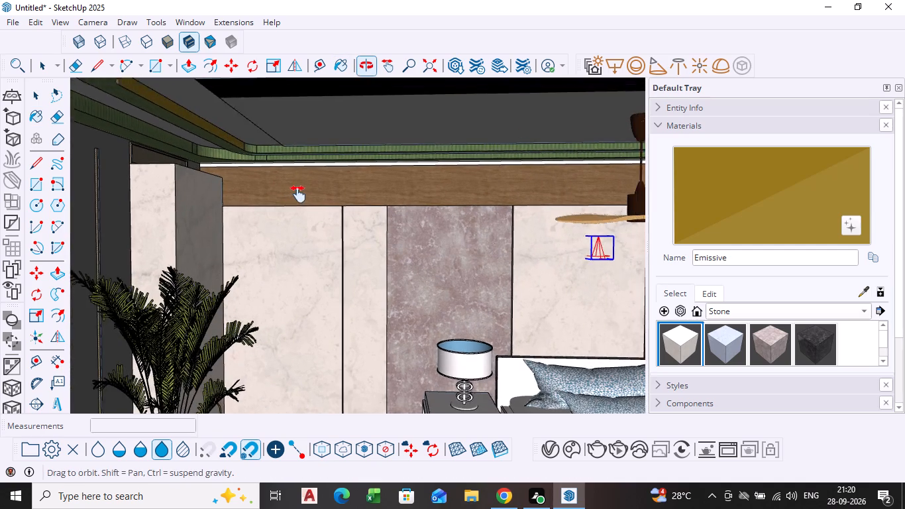
middle_click_drag(298, 194, 295, 198)
scroll(337, 162, "up", 4)
left_click(336, 160)
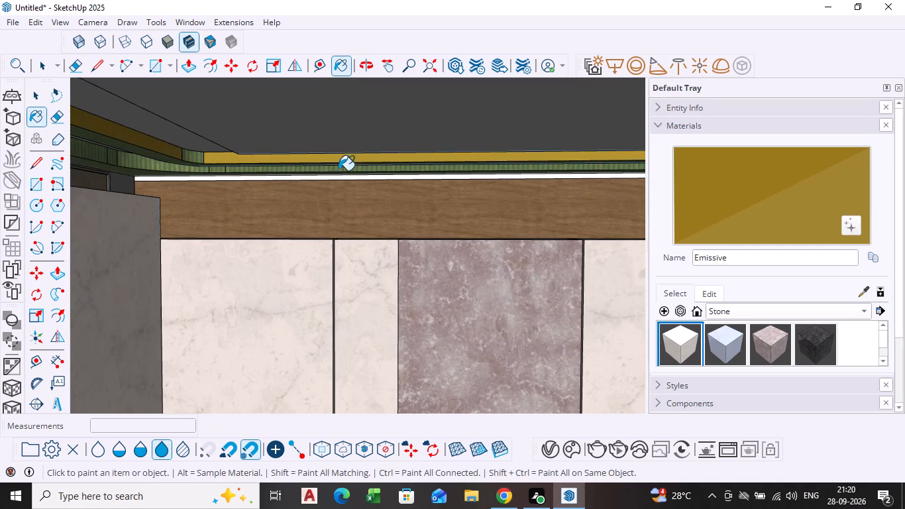
scroll(218, 165, "up", 3)
left_click(180, 156)
scroll(186, 163, "down", 3)
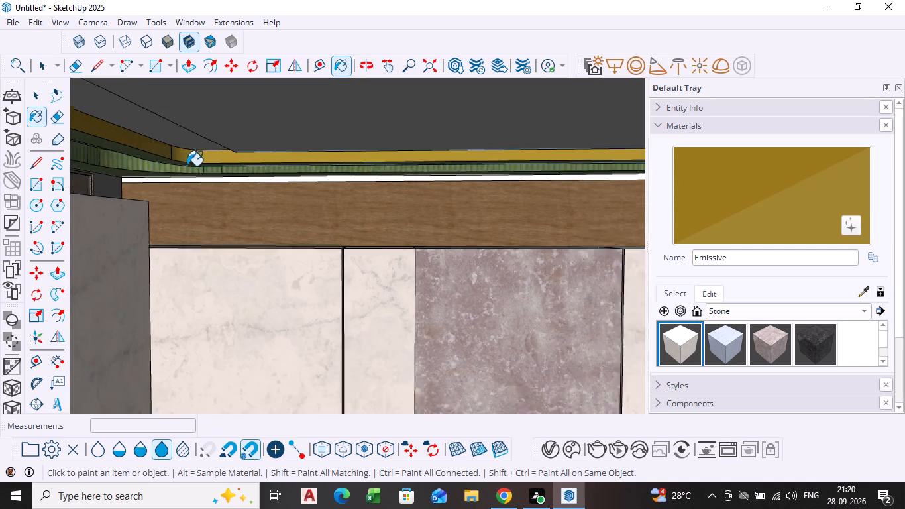
scroll(187, 166, "down", 1)
scroll(242, 196, "down", 5)
scroll(468, 250, "down", 1)
middle_click_drag(466, 248, 368, 235)
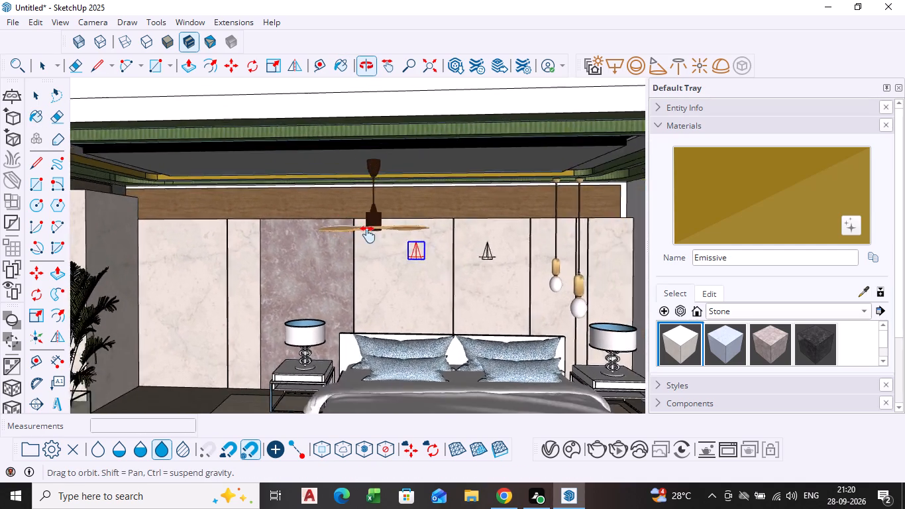
middle_click_drag(368, 235, 319, 249)
scroll(554, 164, "up", 7)
left_click(500, 188)
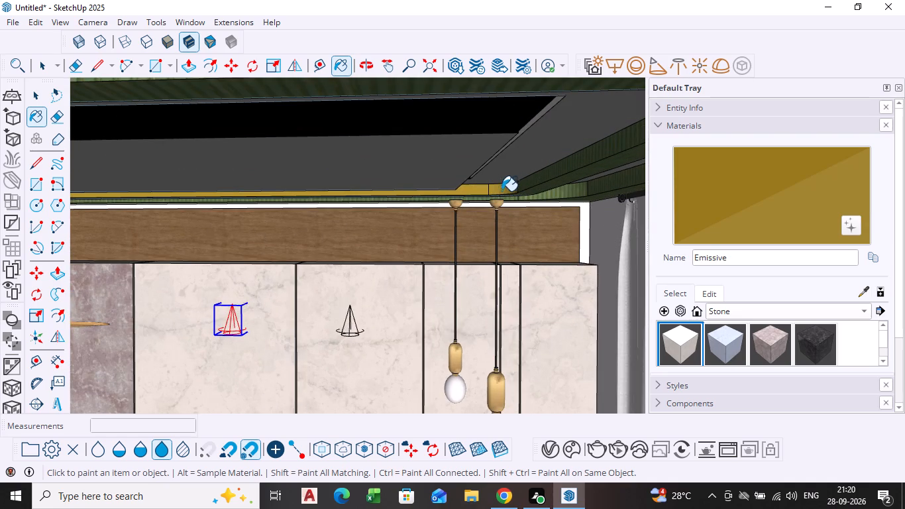
left_click(564, 166)
Paint the outer ceiling cove with Emissive along the bed wall and the curtain side, including their curved corners.
scroll(564, 175, "down", 4)
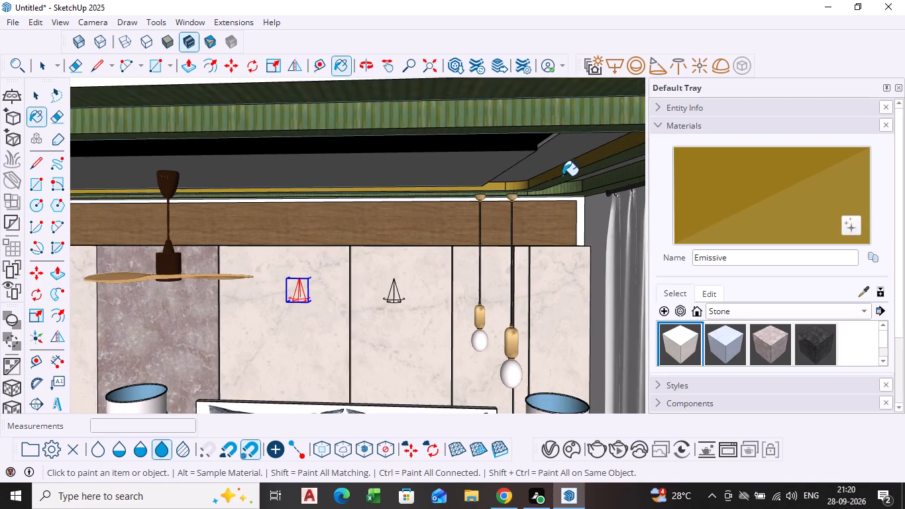
middle_click_drag(559, 166, 553, 148)
scroll(558, 209, "up", 7)
left_click(546, 191)
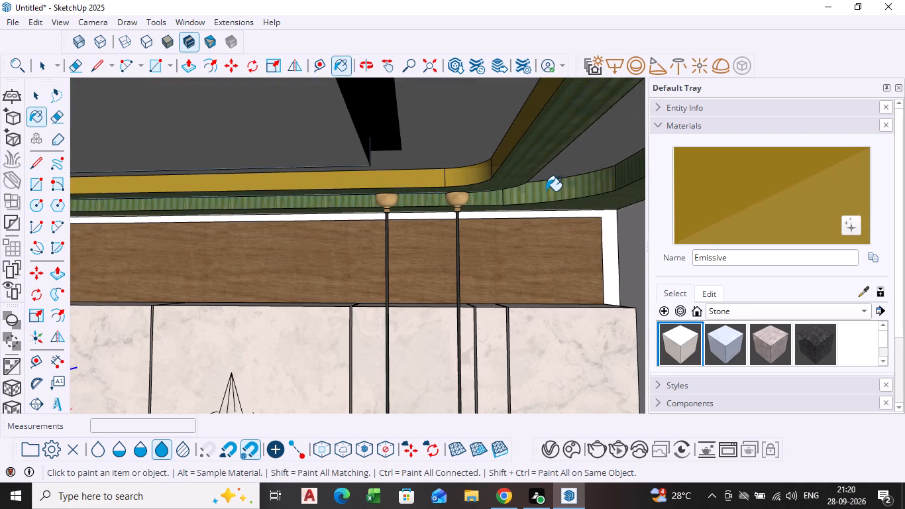
left_click(492, 199)
scroll(492, 199, "down", 9)
left_click(562, 165)
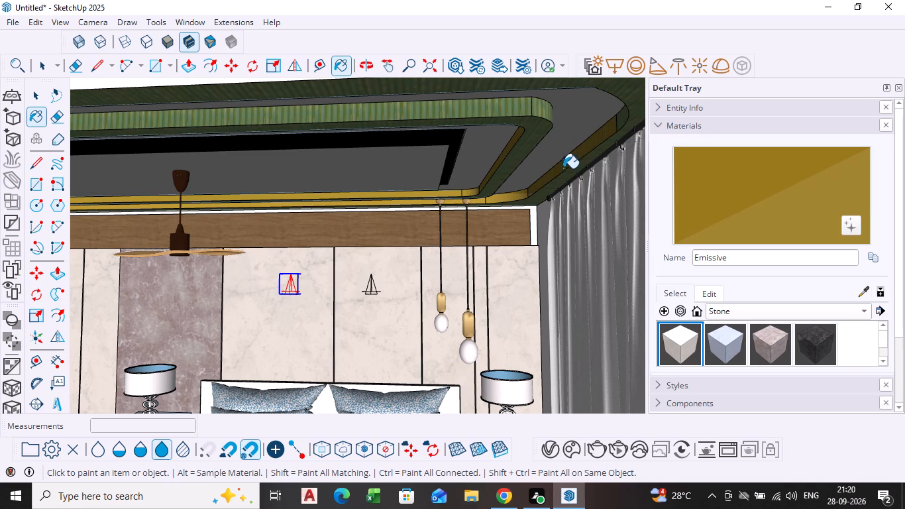
left_click(621, 117)
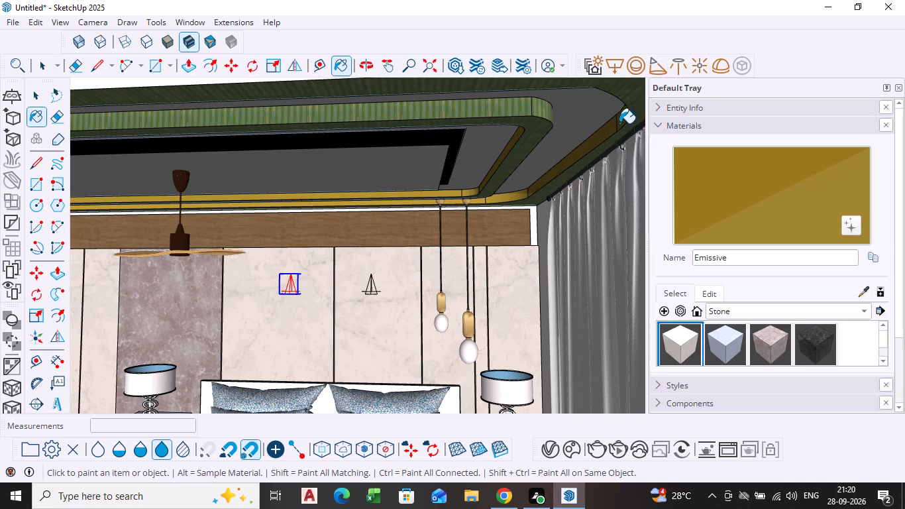
left_click(619, 123)
Paint the outer cove's painting-side face, its curved corner near the plant and the small adjoining strip with Emissive.
scroll(479, 238, "down", 1)
middle_click_drag(478, 236, 601, 241, "shift")
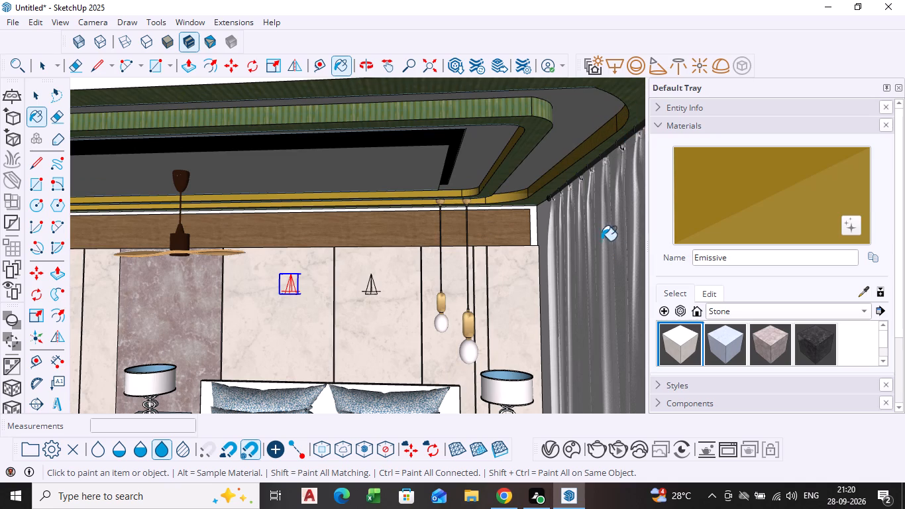
middle_click_drag(601, 241, 604, 241, "shift")
middle_click_drag(441, 299, 610, 308, "shift")
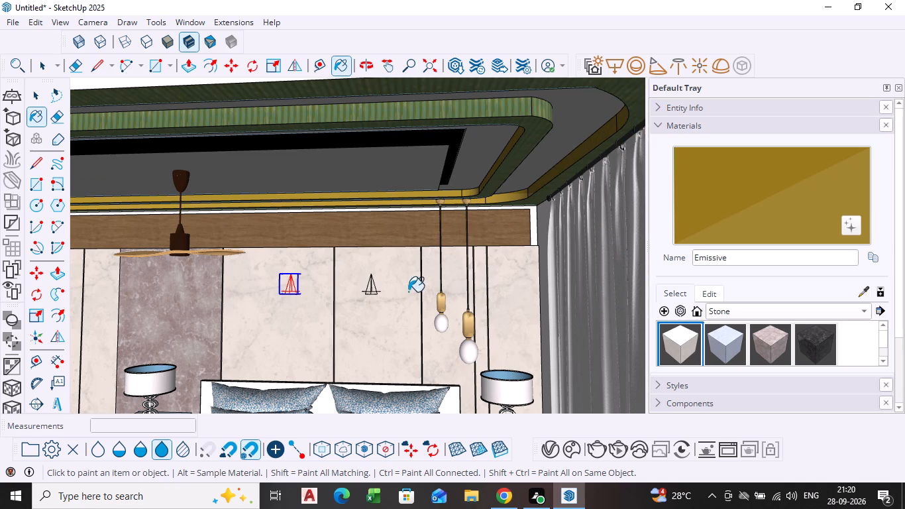
scroll(407, 291, "down", 3)
middle_click_drag(407, 291, 452, 310, "shift")
scroll(437, 271, "up", 8)
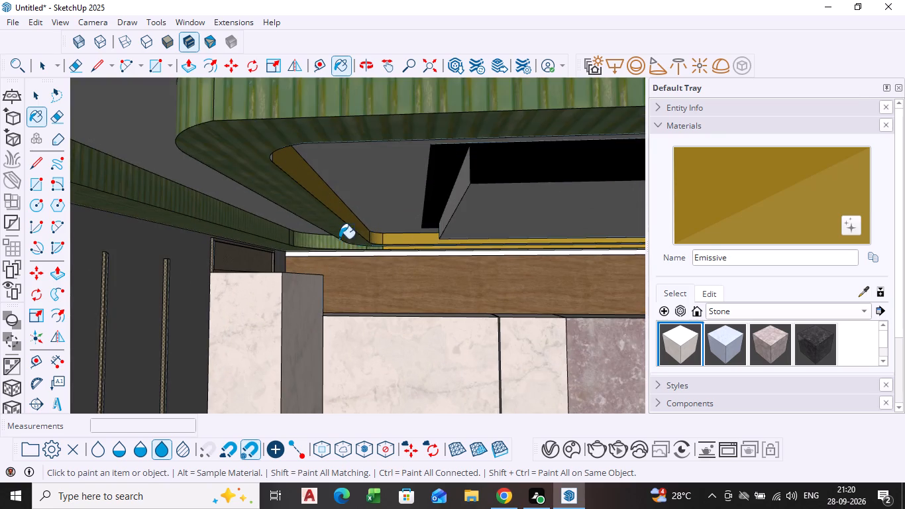
scroll(237, 237, "up", 1)
left_click(237, 219)
left_click(311, 242)
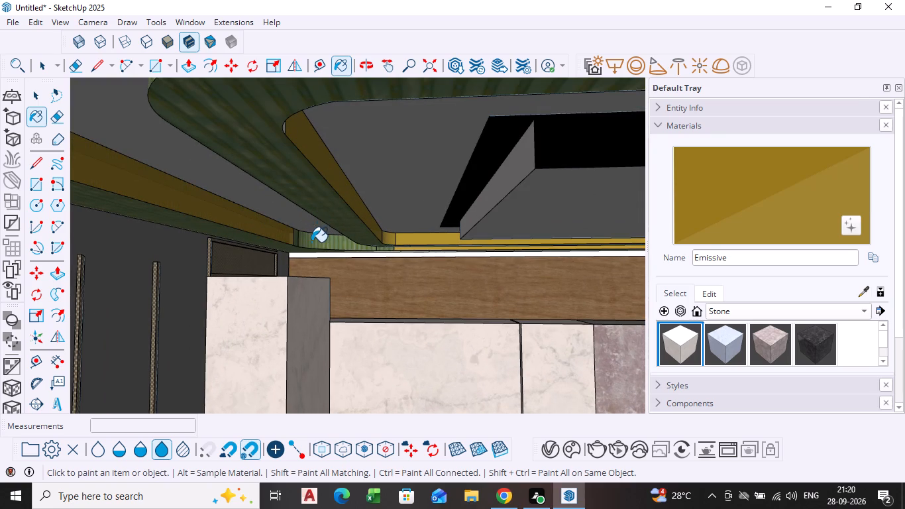
scroll(296, 236, "up", 4)
left_click(296, 239)
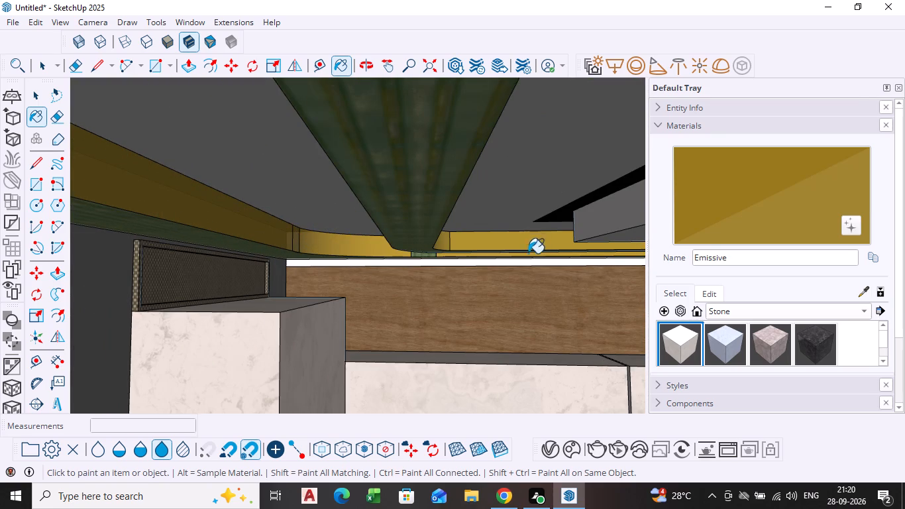
scroll(441, 253, "up", 8)
middle_click_drag(411, 253, 419, 227)
left_click(427, 266)
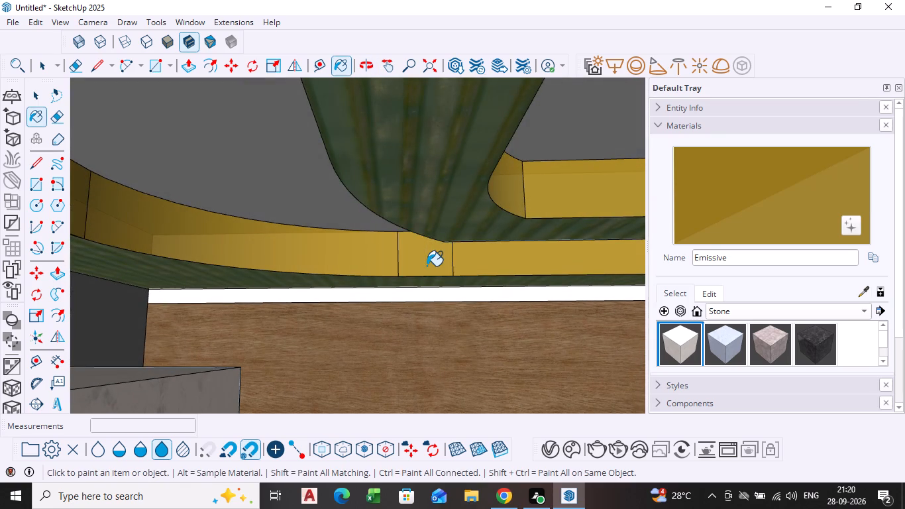
Paint the inner and outer cove faces opposite the bed wall, plus their curved corners above the painting, with Emissive.
scroll(423, 272, "down", 10)
middle_click_drag(496, 239, 470, 241)
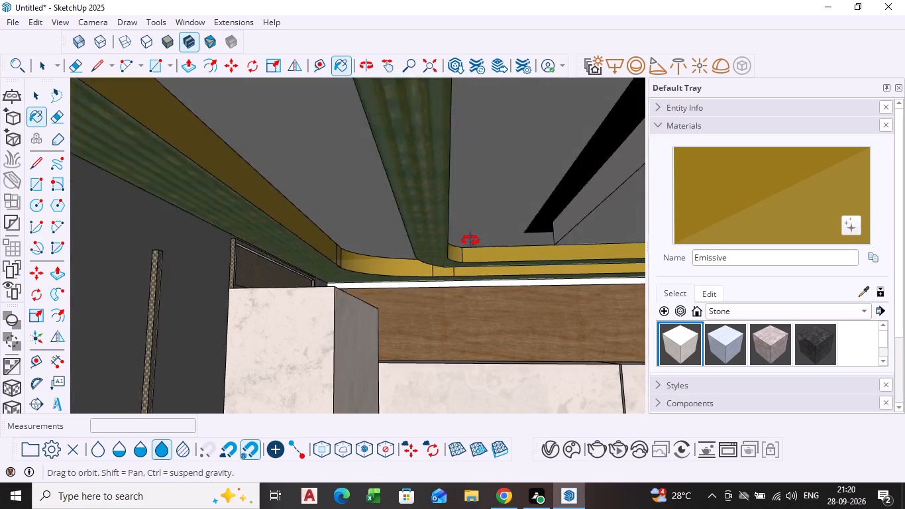
middle_click_drag(470, 241, 406, 239)
scroll(407, 237, "down", 8)
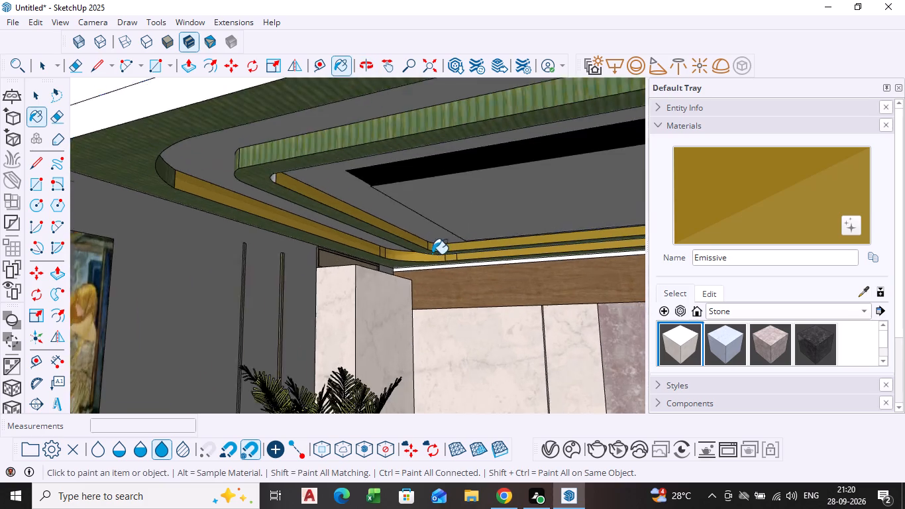
scroll(432, 254, "down", 1)
scroll(511, 271, "down", 1)
middle_click_drag(511, 270, 305, 278)
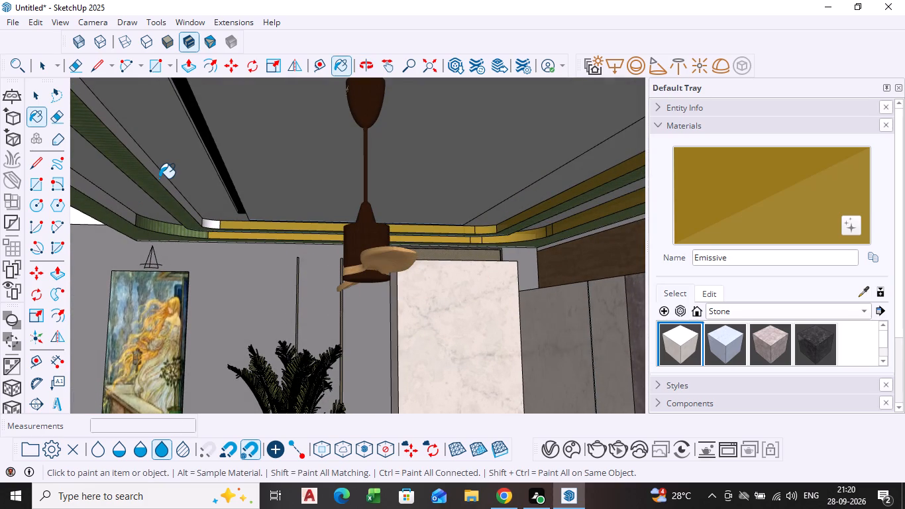
left_click(164, 181)
left_click(207, 223)
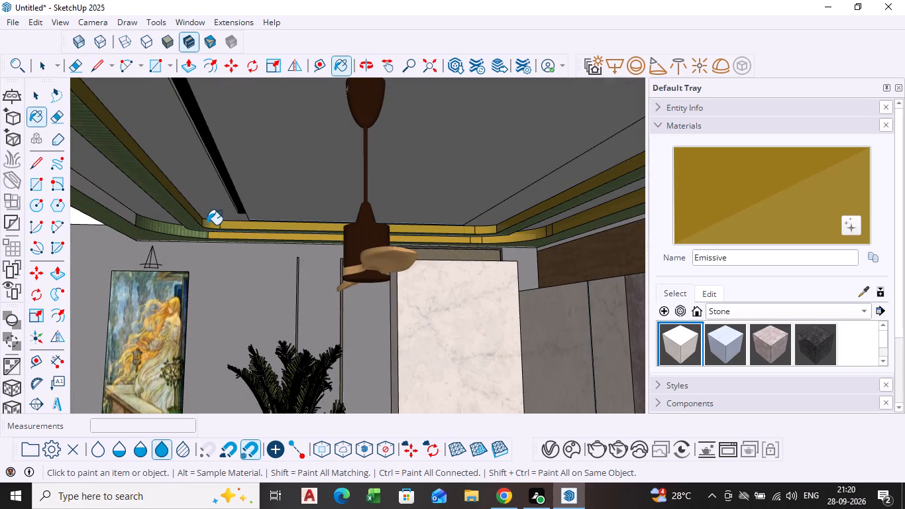
left_click(155, 227)
left_click(124, 210)
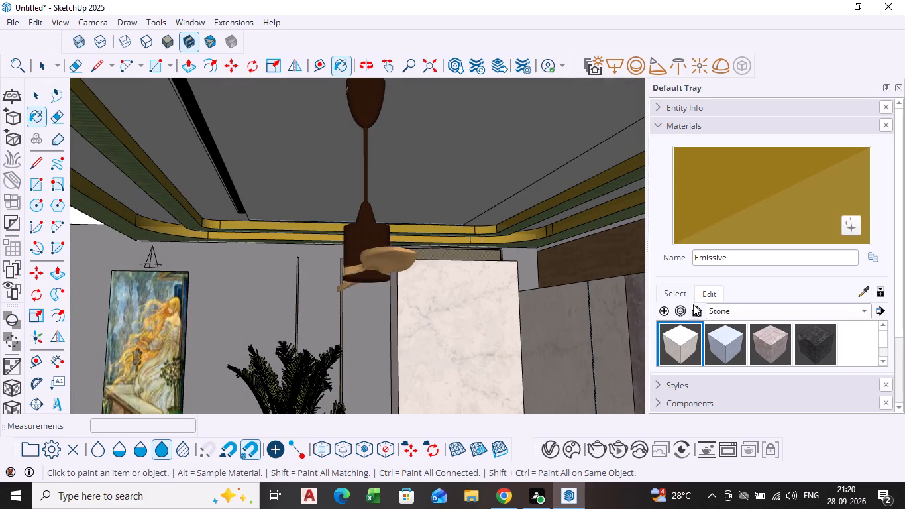
Examine the whole room and the ceiling coves from several angles to check the Emissive coverage.
scroll(511, 225, "down", 6)
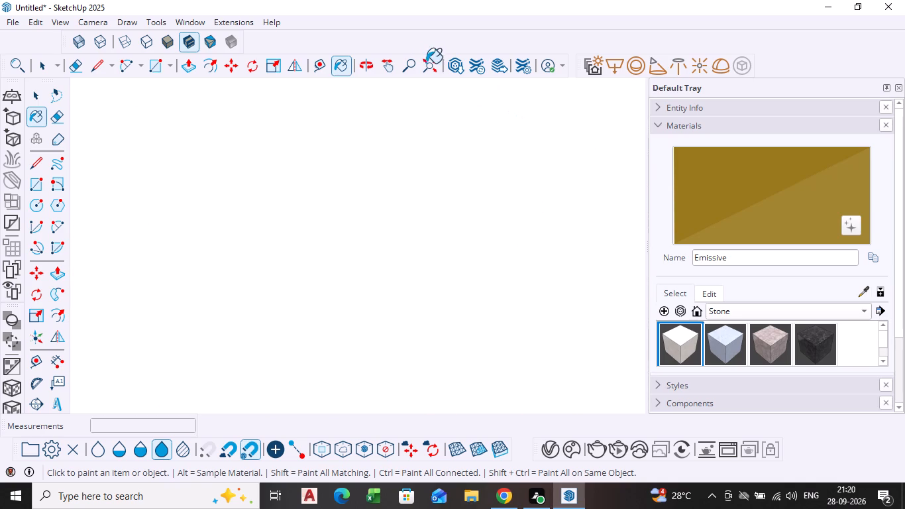
left_click(423, 74)
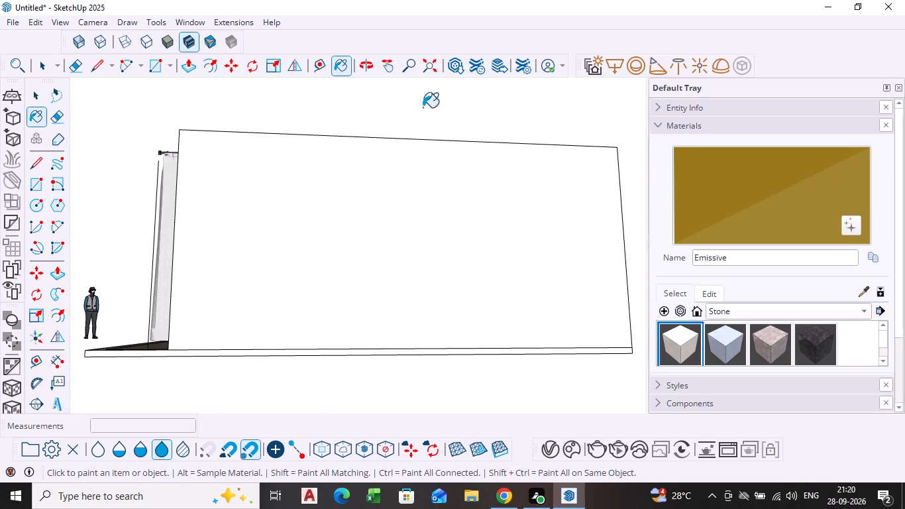
middle_click_drag(252, 219, 439, 299)
scroll(439, 302, "down", 1)
middle_click_drag(346, 260, 419, 235)
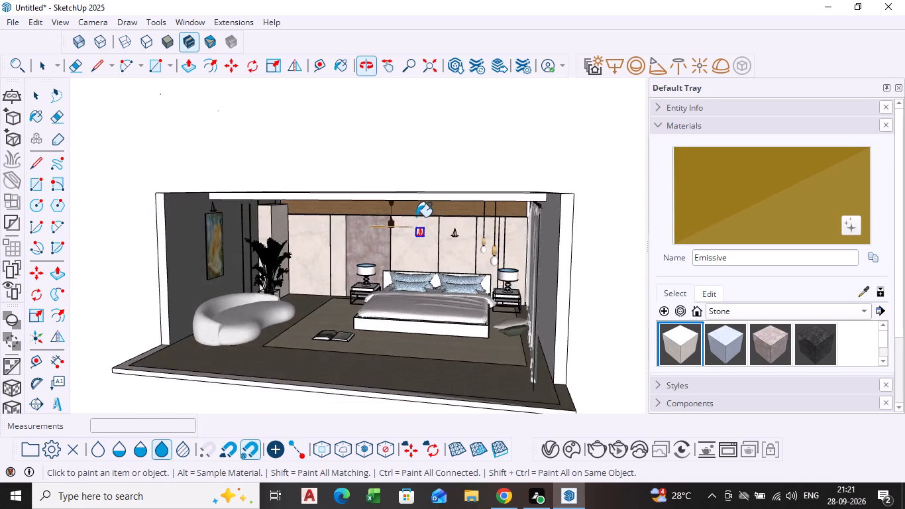
scroll(416, 217, "up", 6)
middle_click_drag(417, 215, 413, 164)
scroll(525, 138, "up", 4)
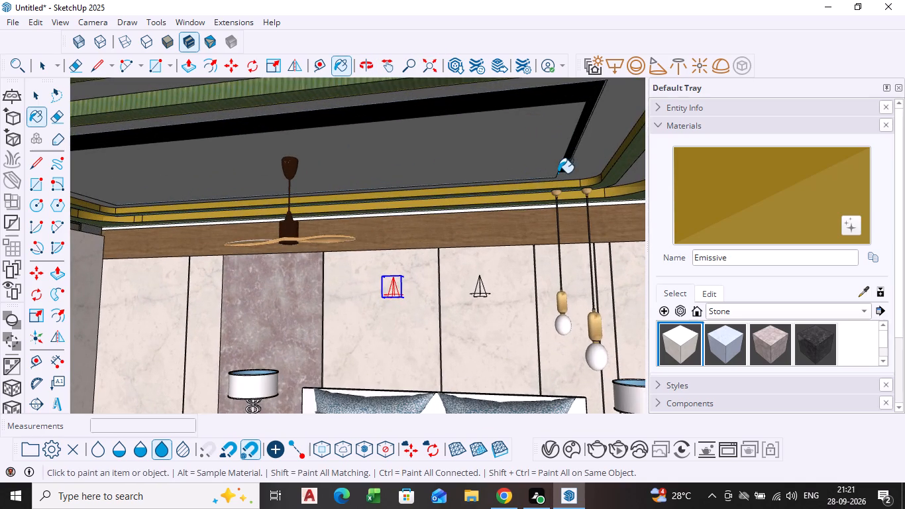
scroll(558, 173, "down", 1)
middle_click_drag(557, 176, 547, 182)
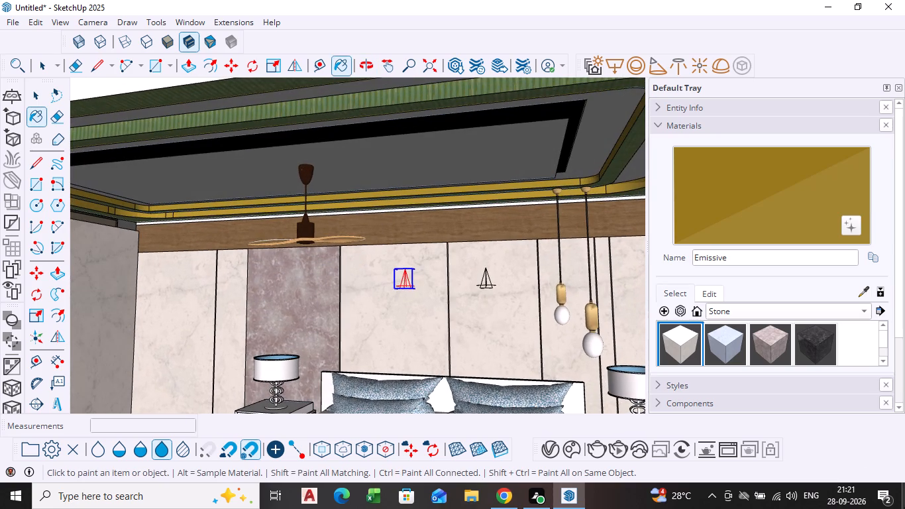
scroll(547, 316, "down", 1, "shift")
middle_click_drag(547, 317, 535, 350, "shift")
middle_click_drag(519, 292, 523, 266)
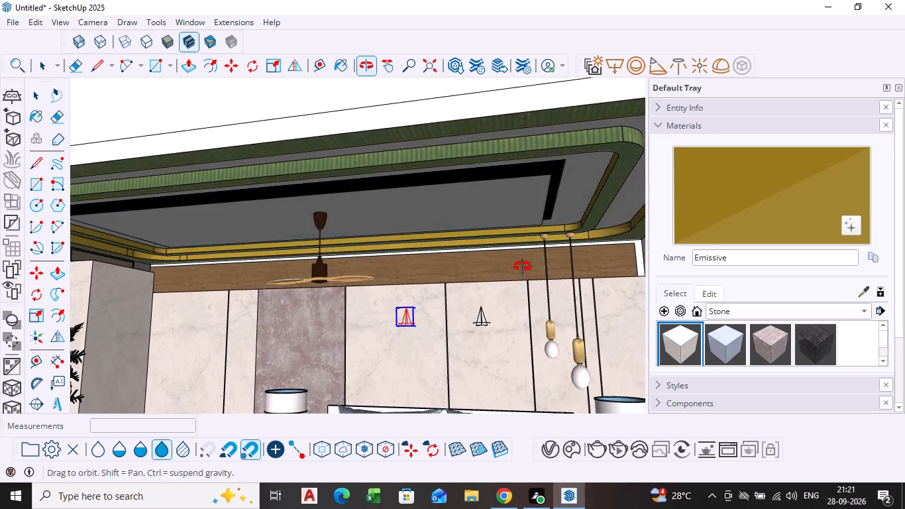
Examine the ceiling coves and the central black recess from several angles for faces still missing Emissive.
middle_click_drag(523, 266, 509, 239)
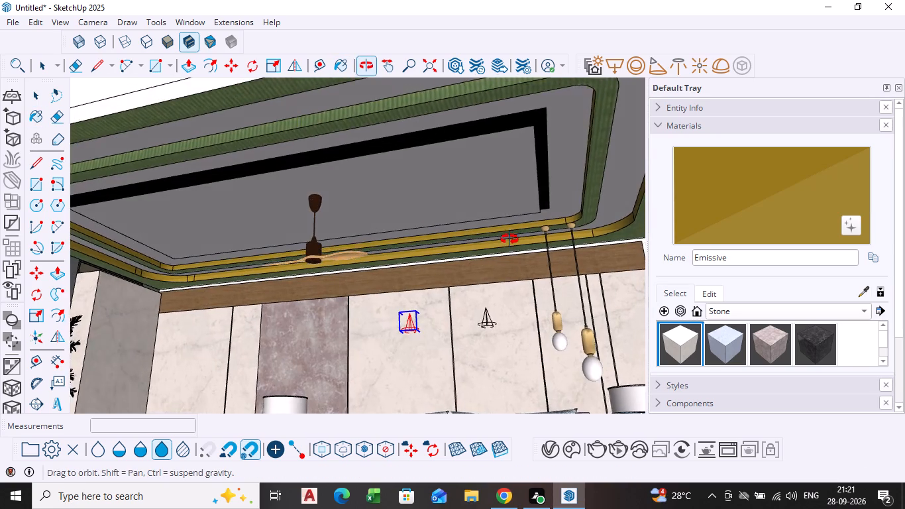
middle_click_drag(509, 239, 479, 231)
scroll(358, 184, "up", 3)
scroll(228, 130, "down", 1)
middle_click_drag(239, 138, 237, 140)
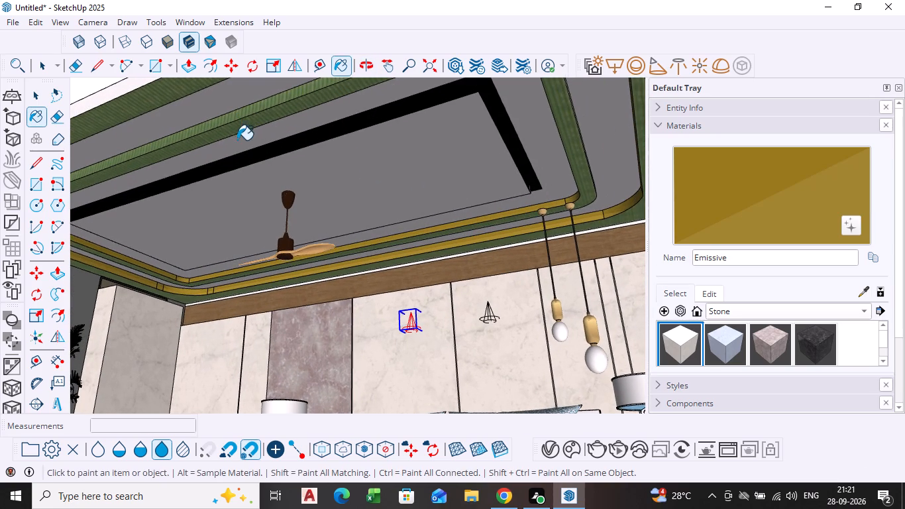
middle_click_drag(237, 140, 295, 182)
scroll(235, 142, "down", 1)
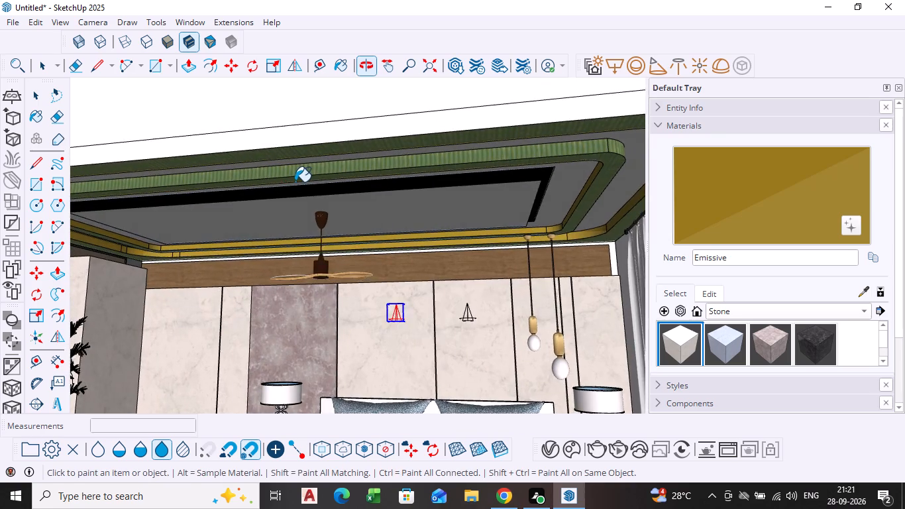
scroll(295, 180, "up", 4)
middle_click_drag(283, 152, 276, 127)
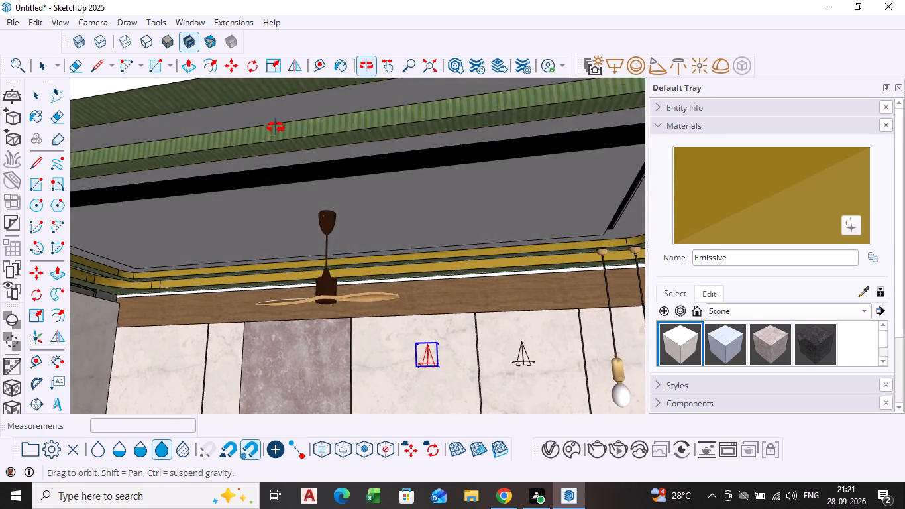
middle_click_drag(276, 127, 276, 123)
scroll(282, 144, "up", 2)
middle_click_drag(301, 160, 224, 176)
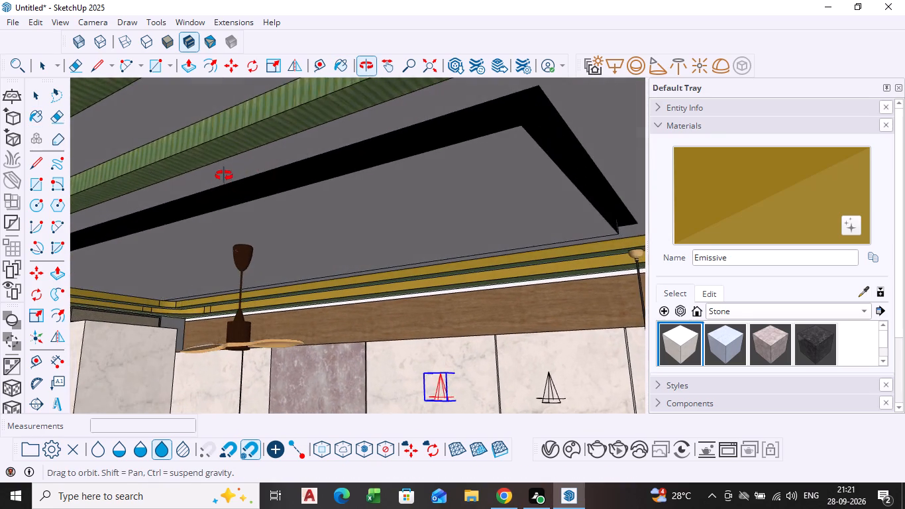
middle_click_drag(224, 176, 223, 177)
scroll(263, 159, "up", 2)
scroll(277, 173, "down", 3)
scroll(372, 190, "down", 5)
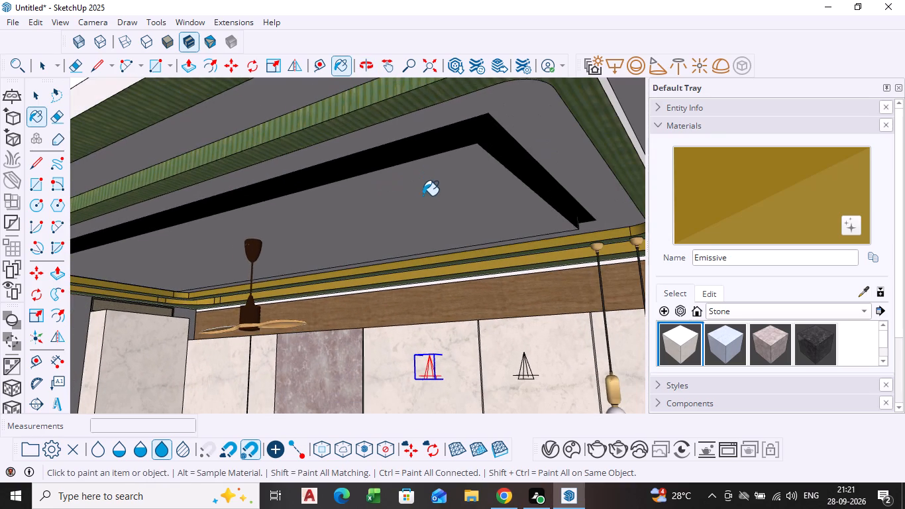
middle_click_drag(419, 201, 443, 224, "shift")
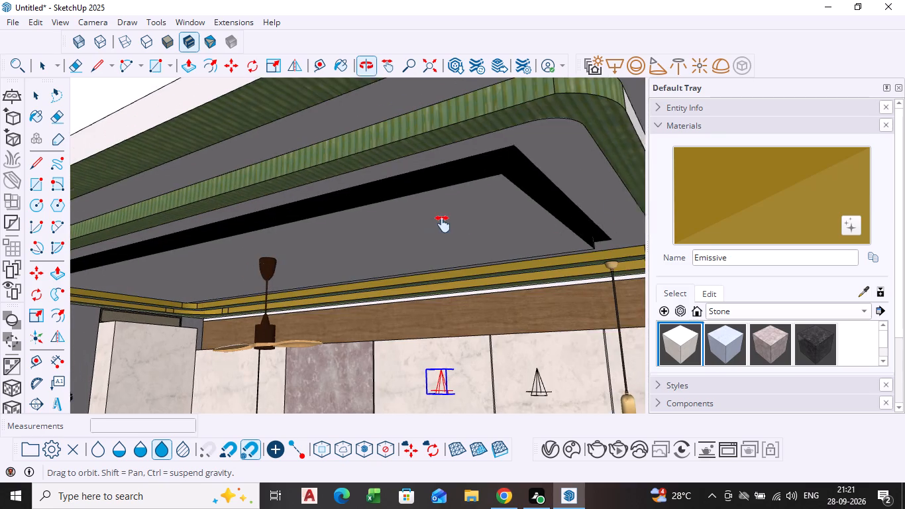
middle_click_drag(443, 224, 443, 225, "shift")
scroll(504, 157, "down", 5)
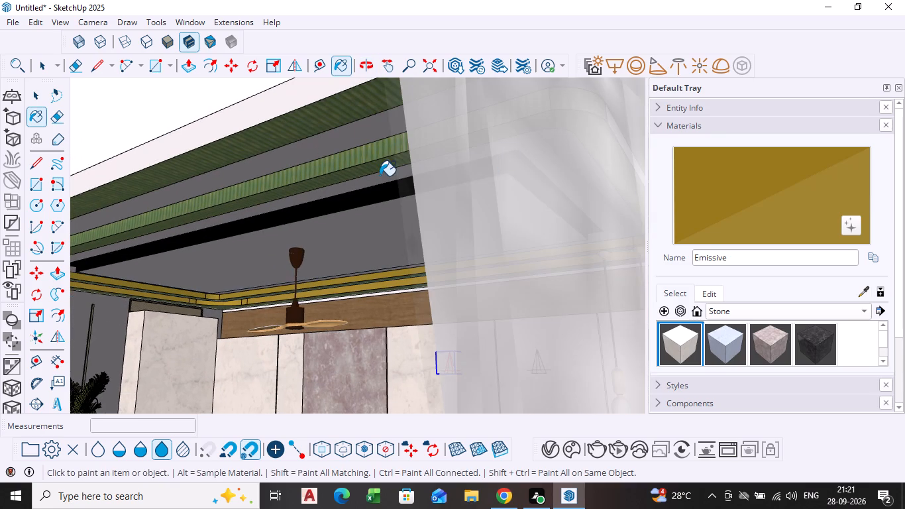
middle_click_drag(367, 207, 459, 207)
scroll(407, 195, "down", 1)
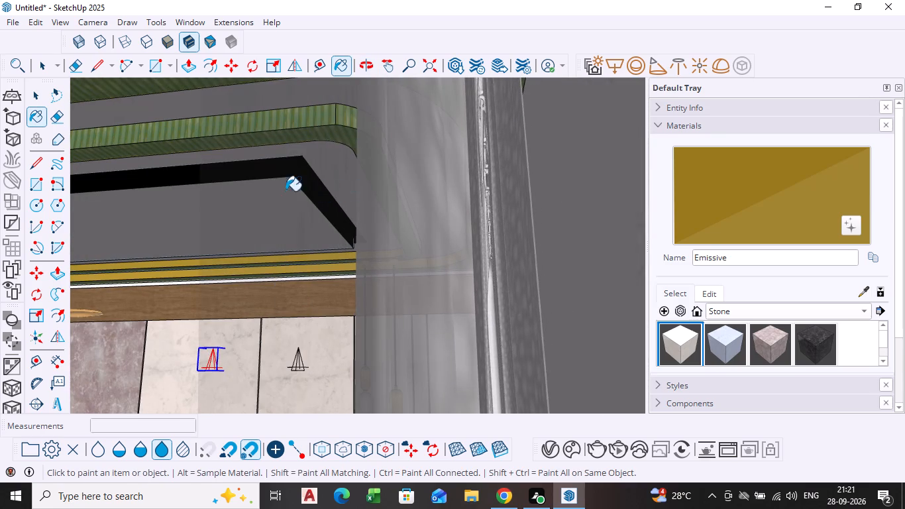
scroll(298, 153, "up", 5)
scroll(322, 170, "down", 1)
Paint the remaining white curved corner of the inner ceiling cove on the curtain side with Emissive.
middle_click_drag(322, 170, 474, 162)
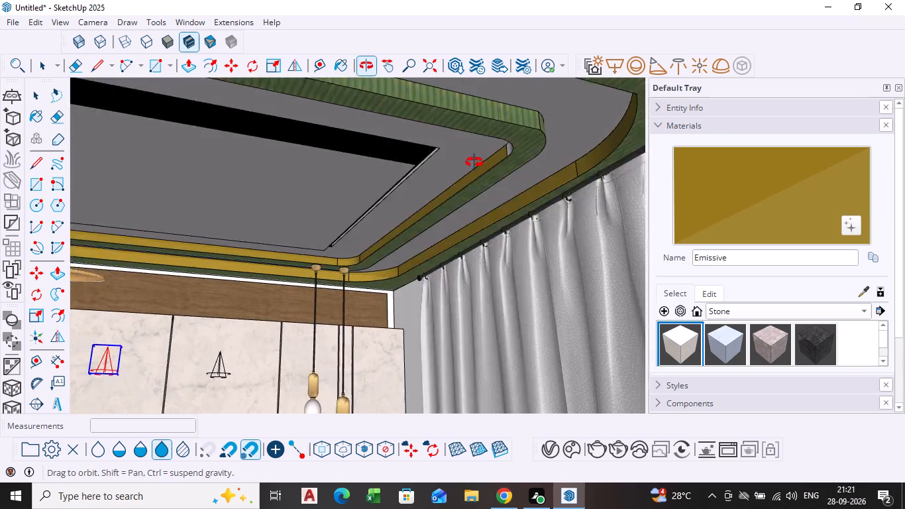
middle_click_drag(474, 162, 663, 195)
scroll(564, 203, "up", 4)
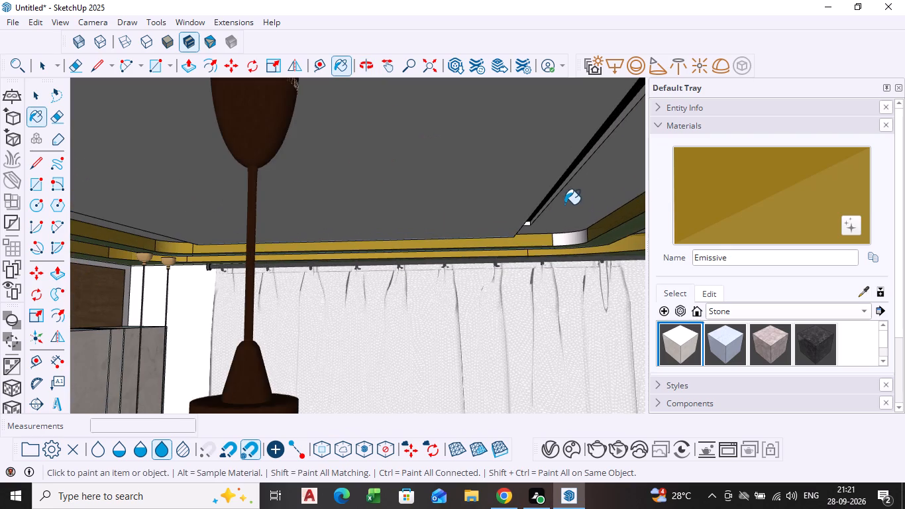
left_click(577, 233)
scroll(572, 233, "down", 4)
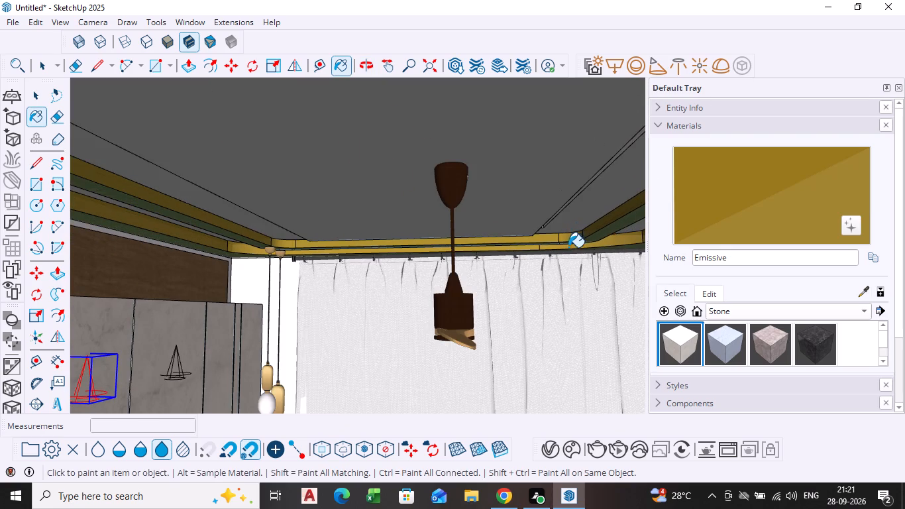
Examine the coves by the curtains, the whole model from outside, and the bed wall with its ceiling lighting.
scroll(568, 252, "down", 3)
middle_click_drag(568, 253, 474, 230)
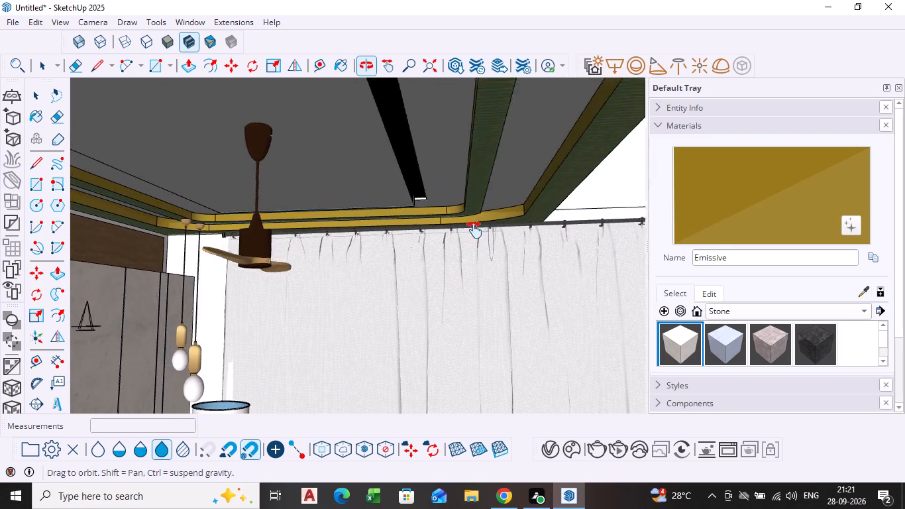
middle_click_drag(474, 230, 487, 233)
scroll(484, 199, "down", 8)
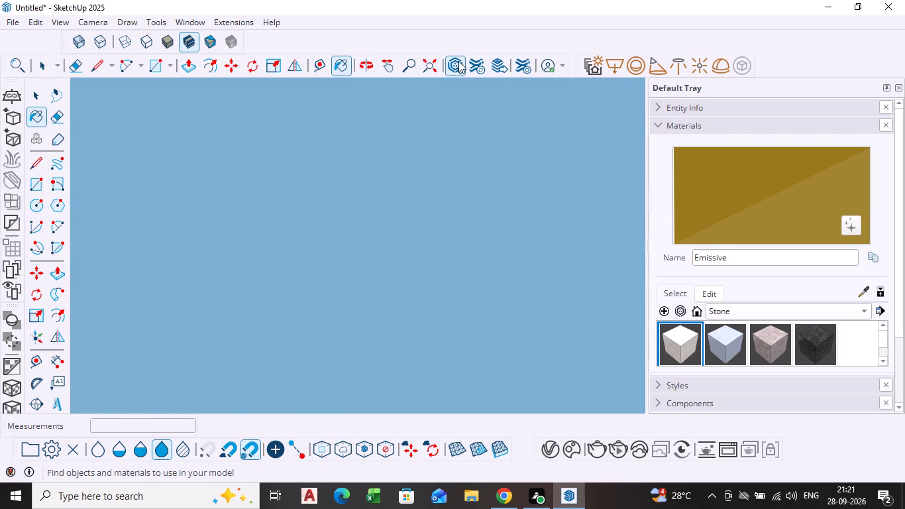
left_click(437, 63)
scroll(470, 217, "down", 1)
middle_click_drag(470, 219, 303, 273)
scroll(307, 241, "up", 4)
middle_click(323, 269)
scroll(311, 252, "up", 7)
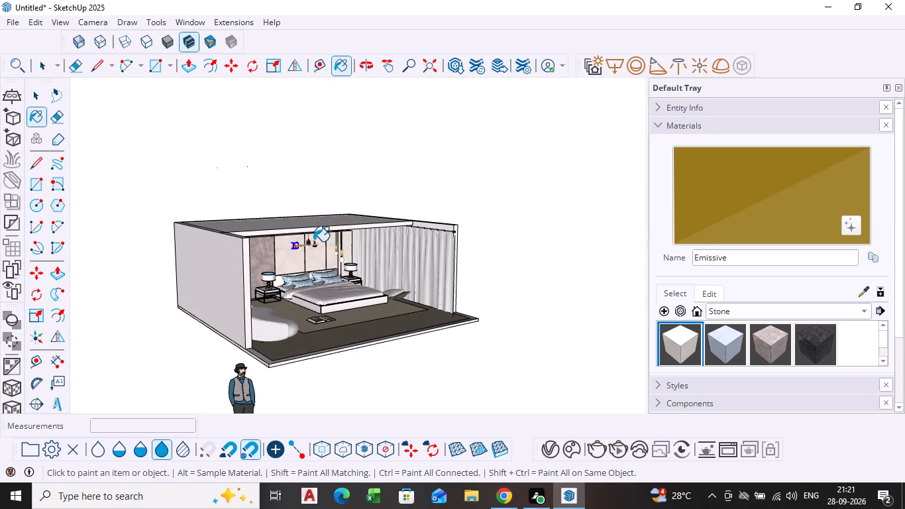
scroll(313, 241, "up", 18)
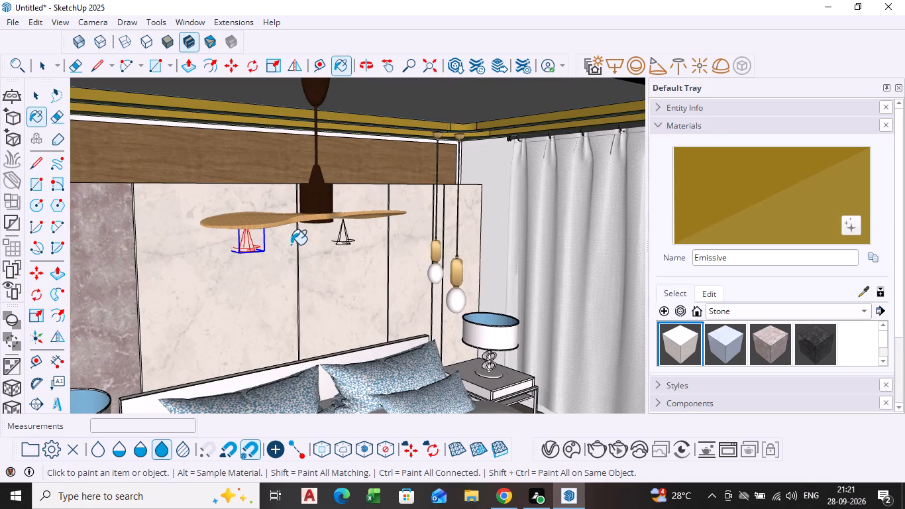
middle_click_drag(284, 236, 254, 196)
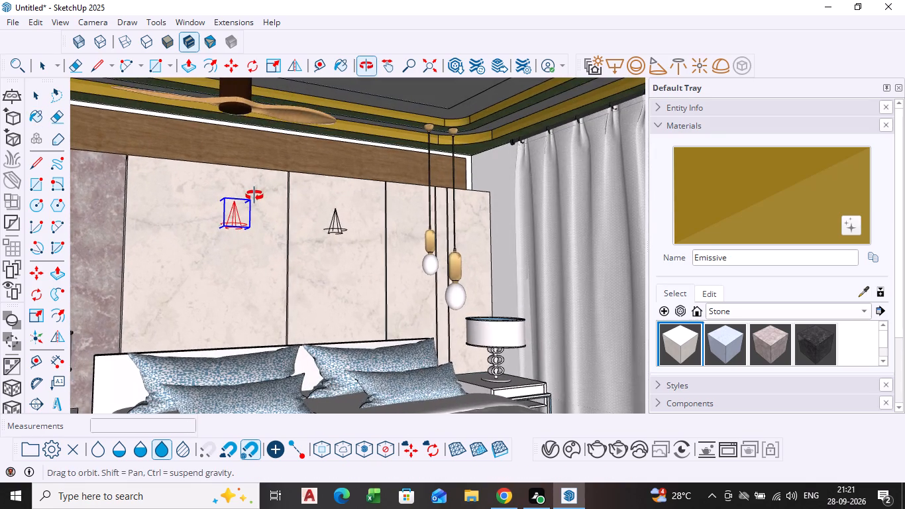
middle_click_drag(254, 196, 254, 200)
scroll(282, 240, "down", 3)
middle_click_drag(288, 241, 384, 247, "shift")
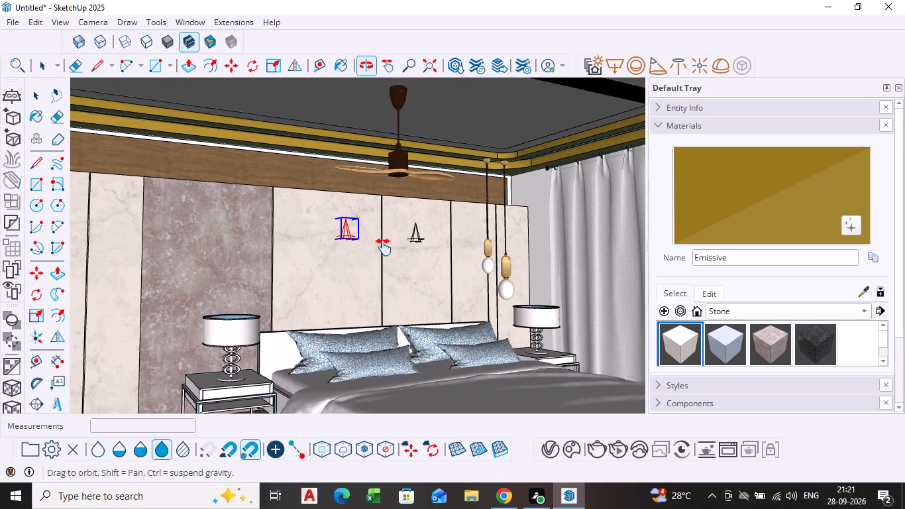
middle_click_drag(384, 247, 364, 254, "shift")
scroll(360, 184, "up", 3)
scroll(521, 168, "down", 3)
middle_click_drag(518, 188, 482, 184)
left_click(728, 225)
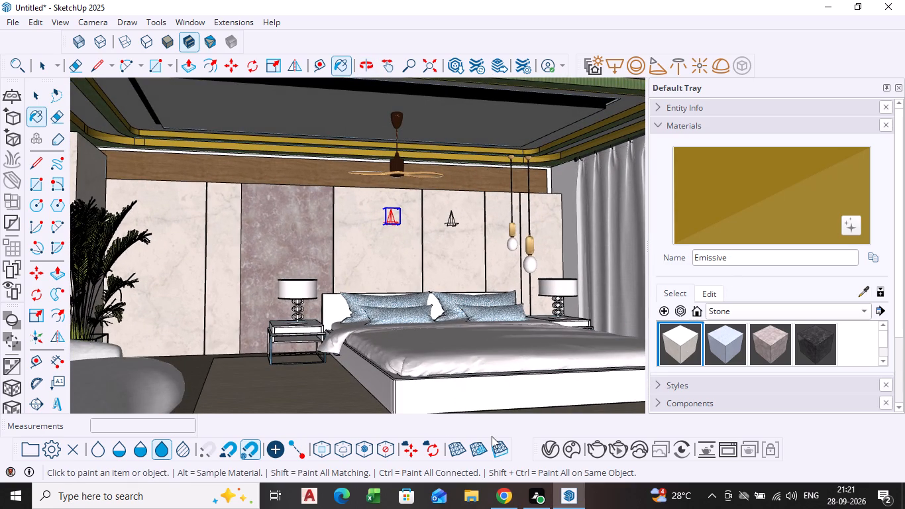
Change the Emissive material's colour to white in the V-Ray Asset Editor.
left_click(550, 453)
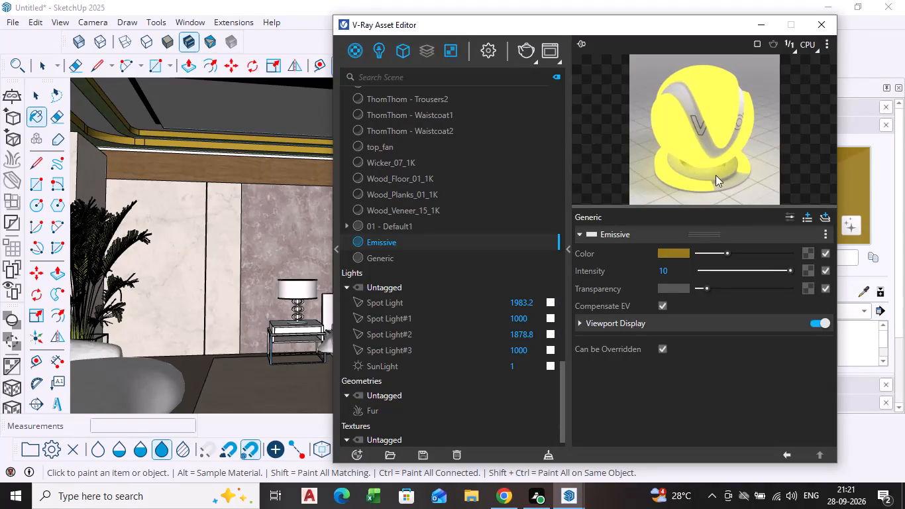
left_click(674, 253)
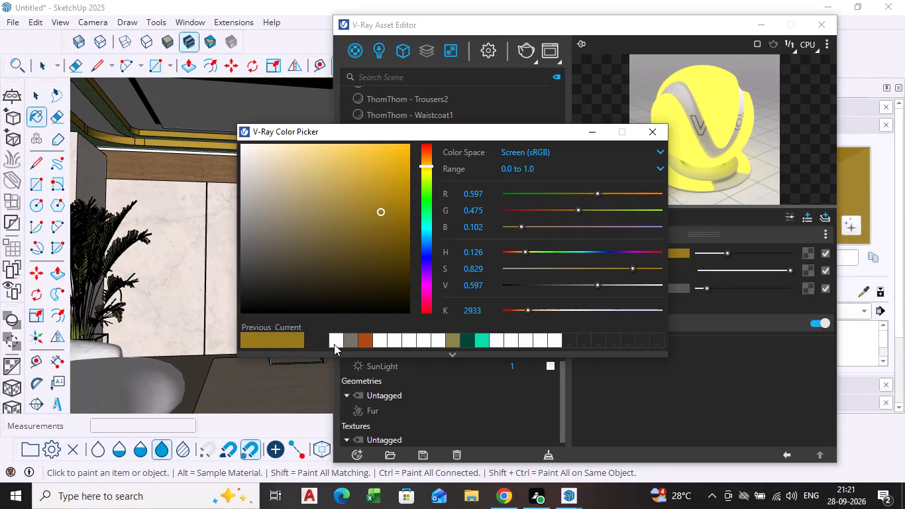
left_click(333, 345)
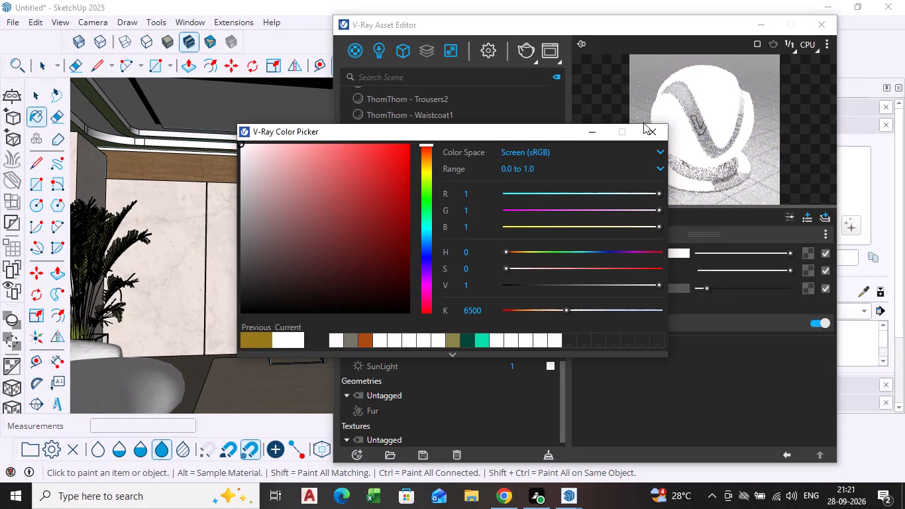
left_click(655, 129)
left_click(755, 26)
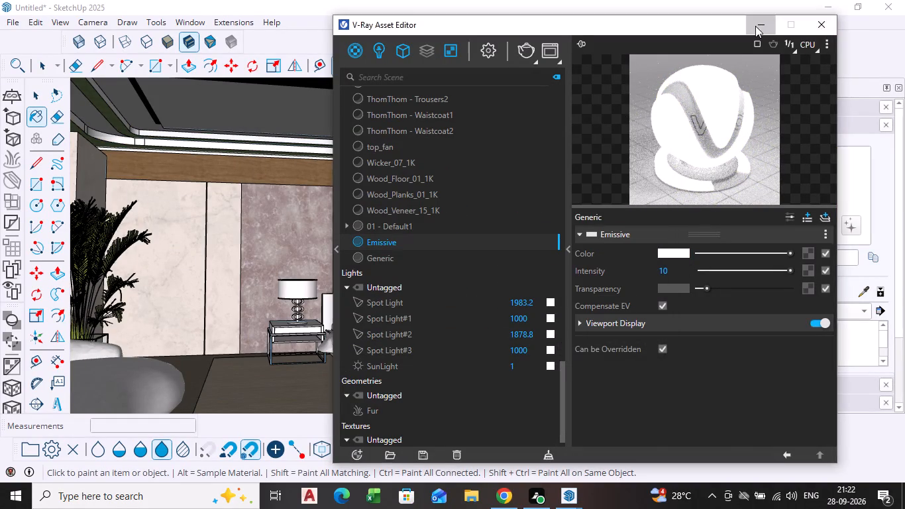
Paint the long black edge face of the ceiling's central panel, opposite the bed wall, with Emissive.
middle_click_drag(447, 146, 439, 138)
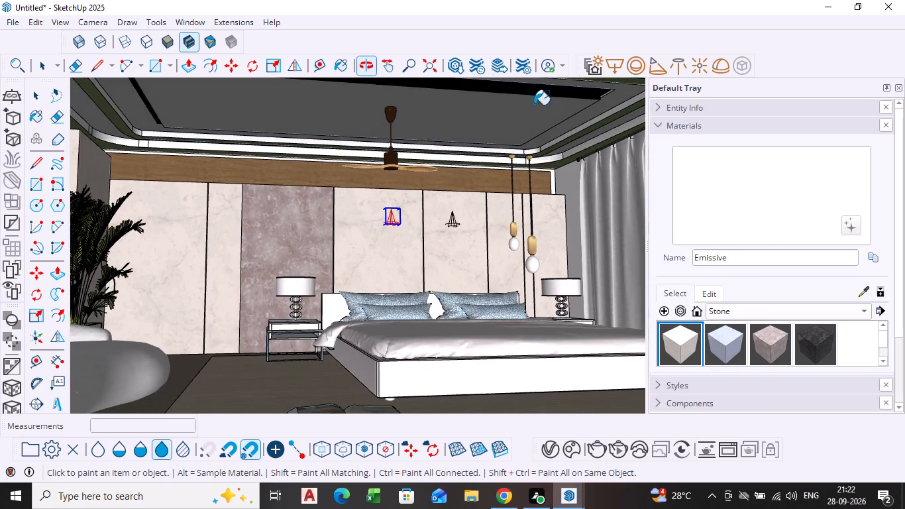
scroll(568, 82, "up", 3)
left_click(557, 93)
scroll(564, 115, "down", 3)
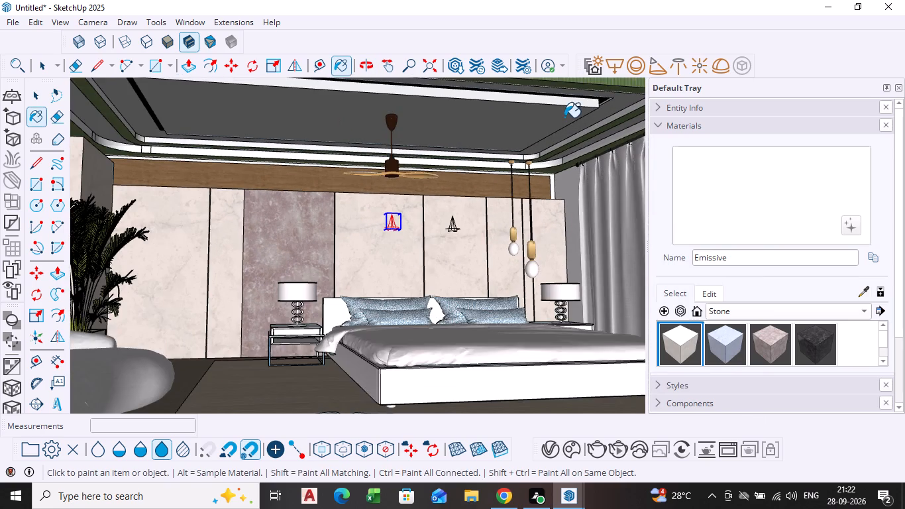
Apply Emissive to the short edge face of the central ceiling panel on the plant side.
middle_click_drag(564, 123, 592, 111)
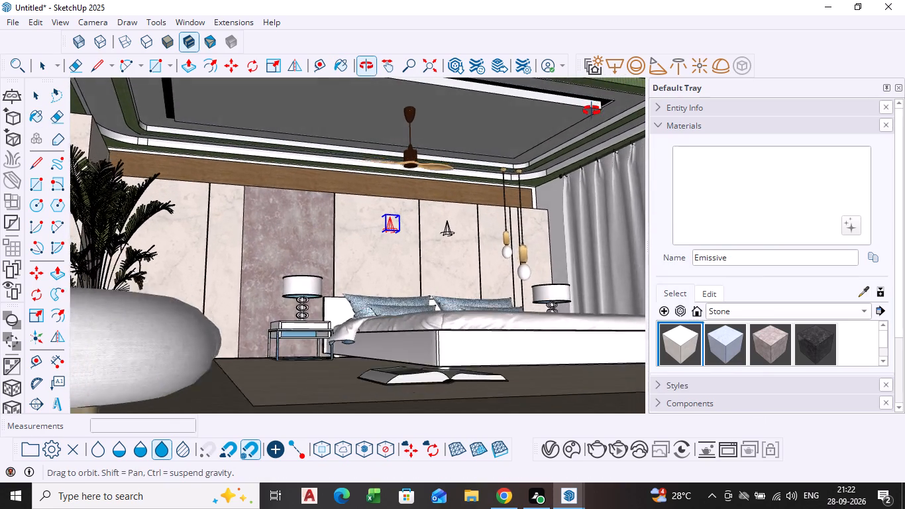
middle_click_drag(592, 111, 596, 122)
scroll(560, 192, "down", 1, "shift")
middle_click_drag(560, 192, 568, 217, "shift")
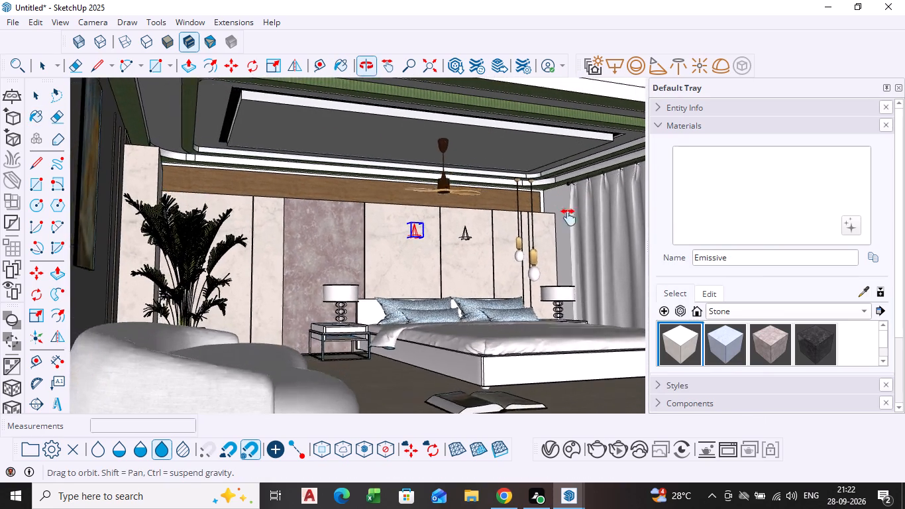
middle_click_drag(568, 217, 554, 215, "shift")
scroll(240, 129, "up", 4)
middle_click_drag(240, 146, 260, 127)
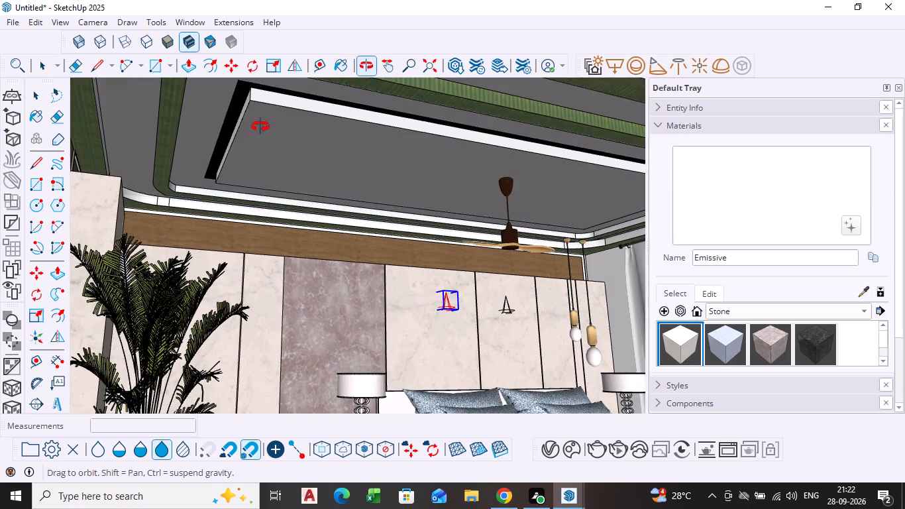
middle_click_drag(260, 127, 260, 139)
scroll(251, 140, "up", 1)
middle_click_drag(228, 147, 250, 159)
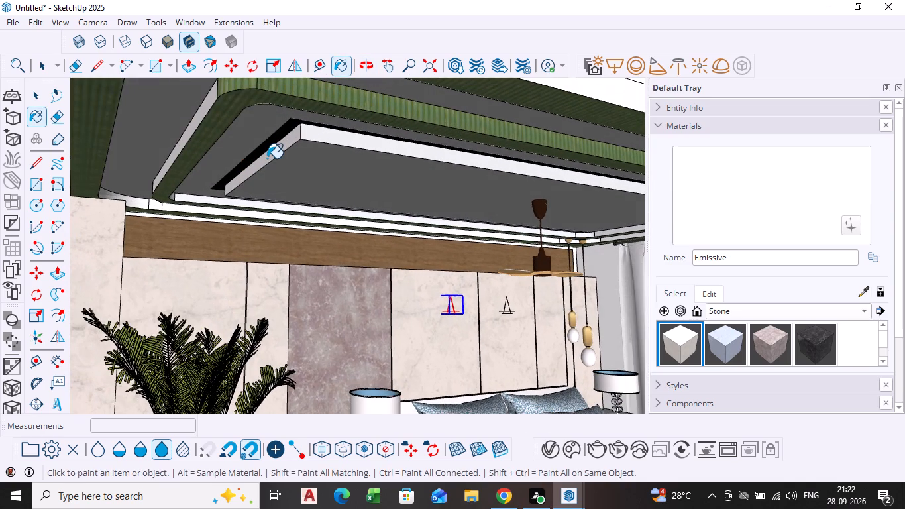
left_click(267, 158)
middle_click_drag(271, 162, 292, 164)
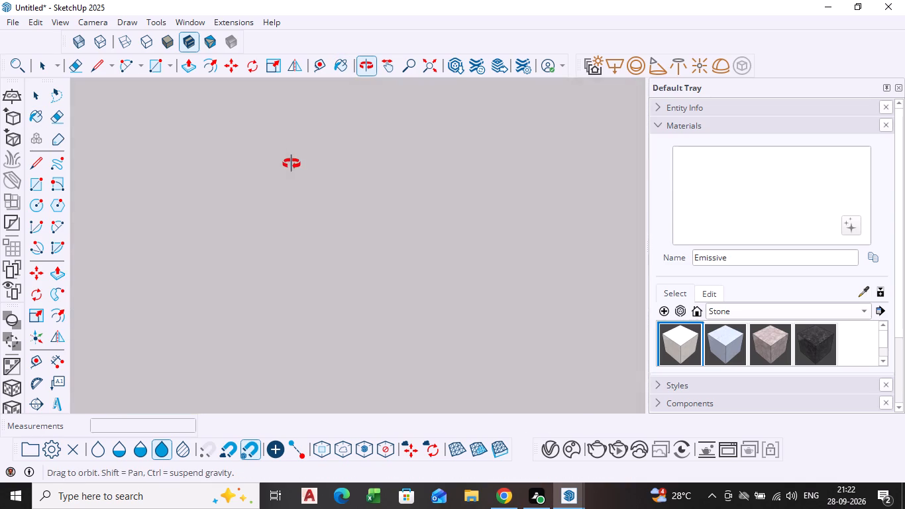
middle_click_drag(292, 164, 264, 163)
scroll(263, 162, "up", 4)
left_click(273, 156)
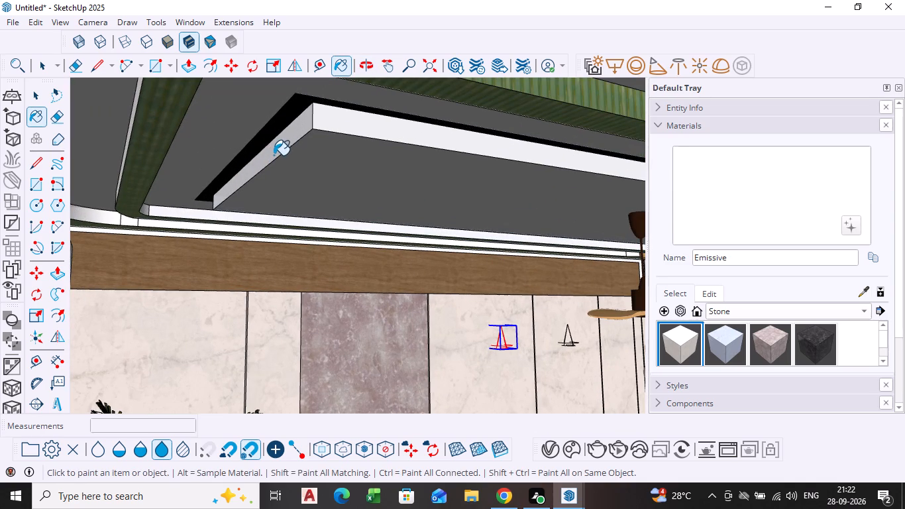
Paint the long edge face of the central ceiling panel on the bed-wall side with Emissive.
scroll(342, 180, "down", 1)
middle_click_drag(342, 181, 251, 101)
middle_click_drag(307, 272, 300, 250)
scroll(303, 249, "up", 4)
middle_click_drag(296, 240, 299, 240)
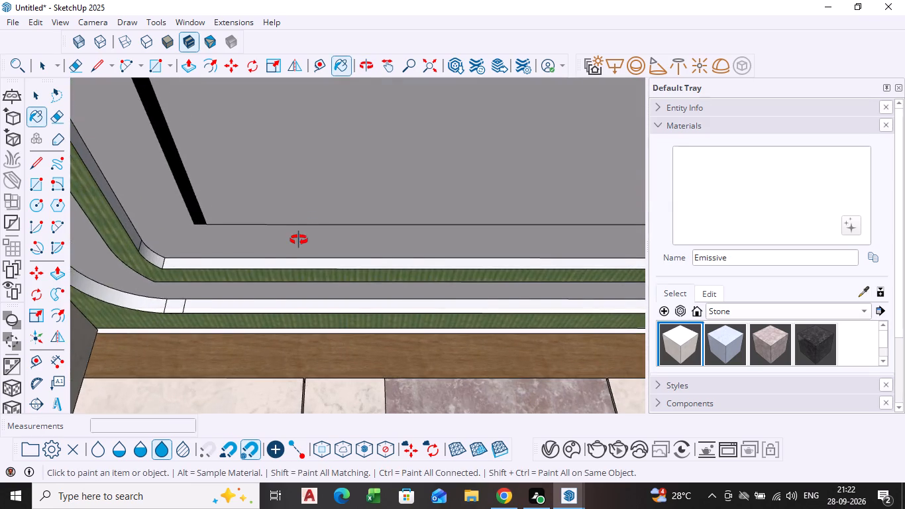
middle_click_drag(299, 240, 401, 284)
scroll(313, 238, "down", 1)
middle_click_drag(313, 237, 315, 237)
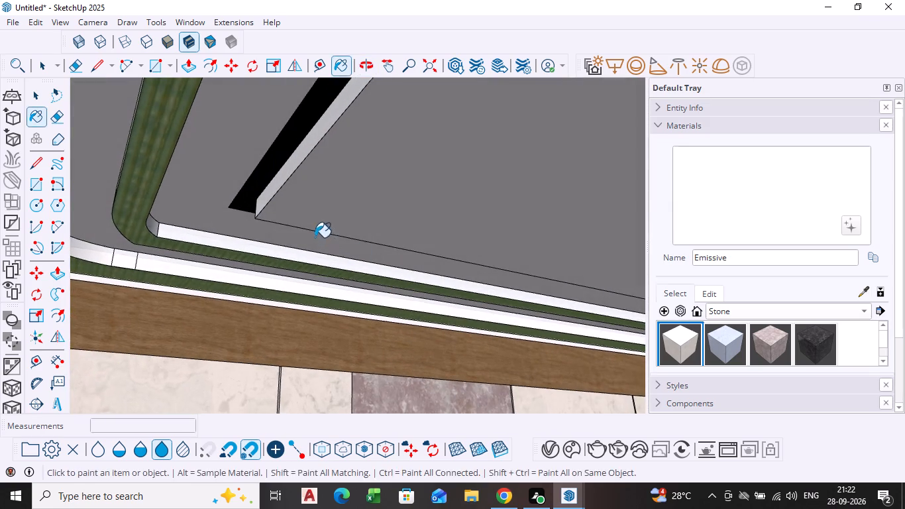
middle_click_drag(315, 237, 311, 250)
scroll(244, 200, "up", 4)
middle_click_drag(278, 258, 317, 274)
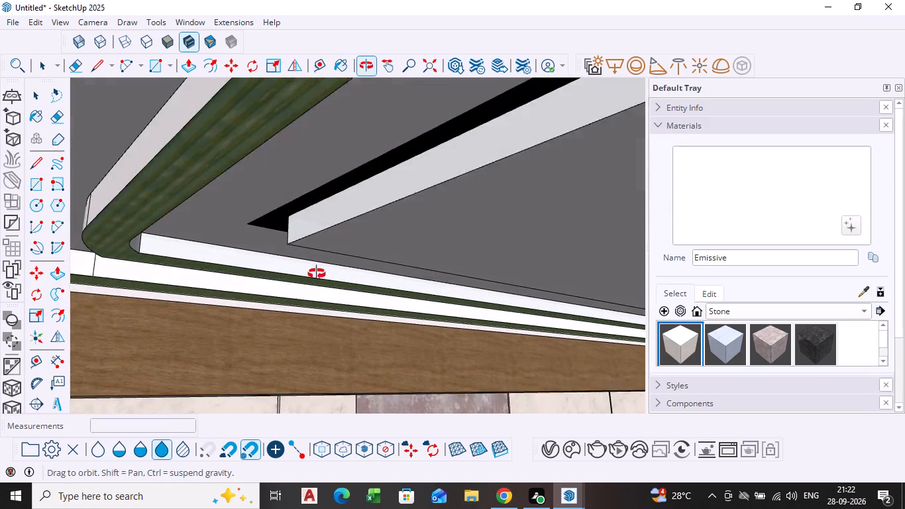
middle_click_drag(317, 274, 337, 276)
scroll(313, 256, "up", 6)
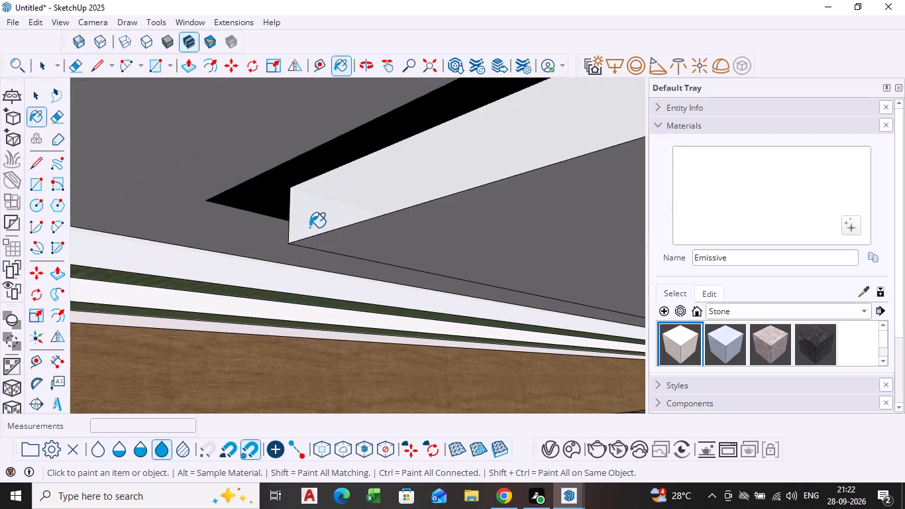
scroll(309, 227, "up", 2)
middle_click_drag(318, 235, 458, 262)
middle_click_drag(342, 248, 453, 237)
left_click(278, 227)
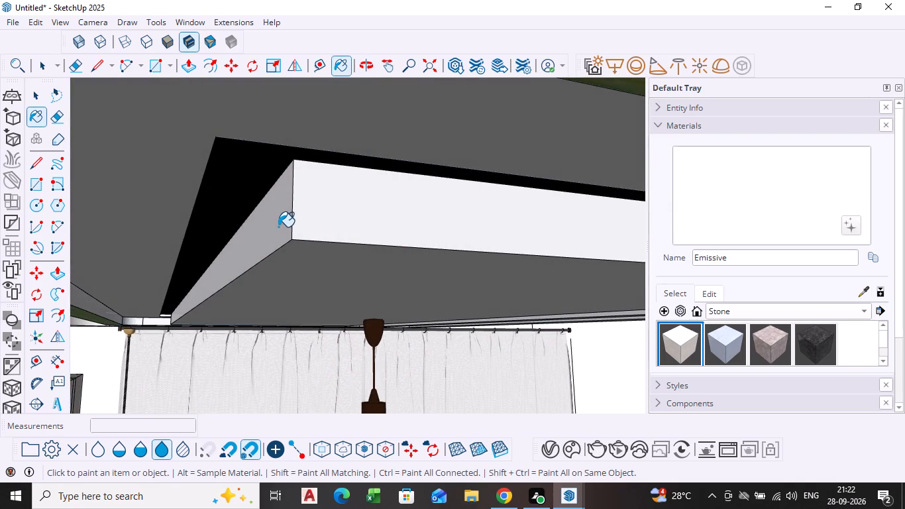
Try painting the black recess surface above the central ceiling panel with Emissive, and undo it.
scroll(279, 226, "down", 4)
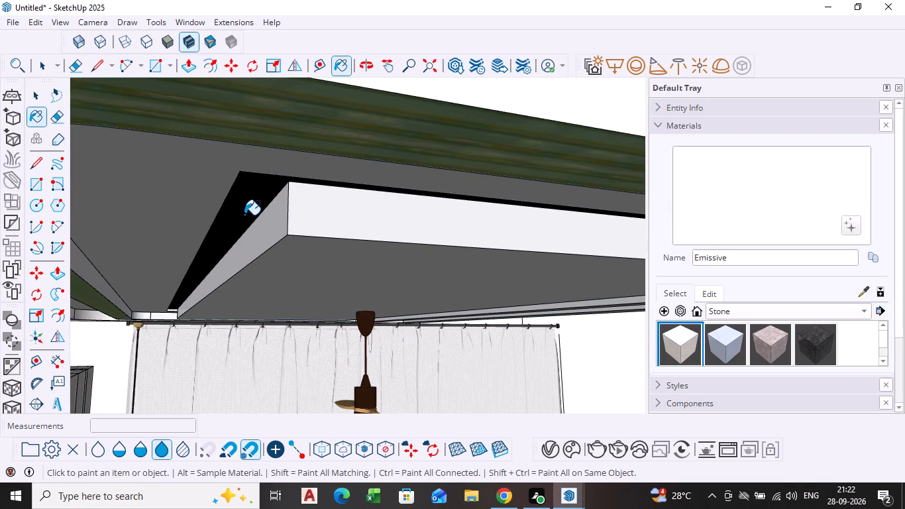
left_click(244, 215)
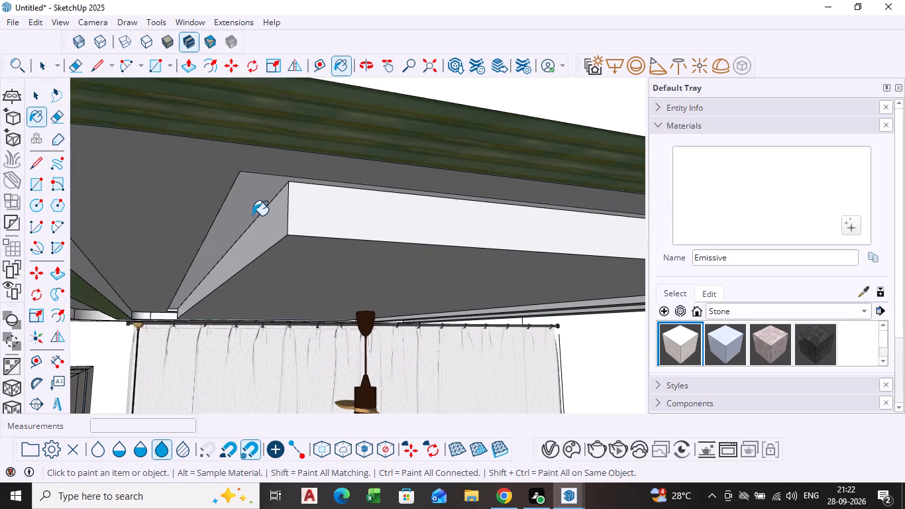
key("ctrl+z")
Apply Emissive to the short edge face of the central ceiling panel on the curtain side.
scroll(381, 254, "down", 3)
middle_click_drag(383, 254, 386, 251)
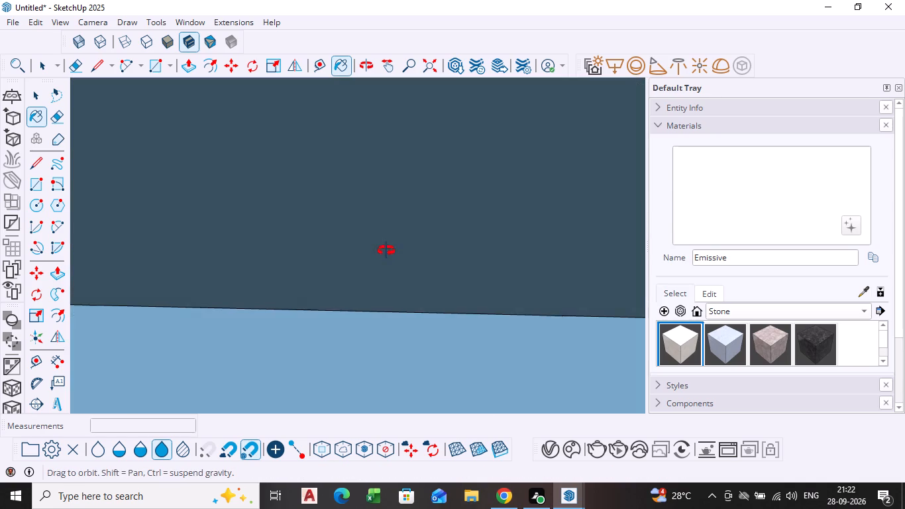
middle_click_drag(386, 251, 345, 282)
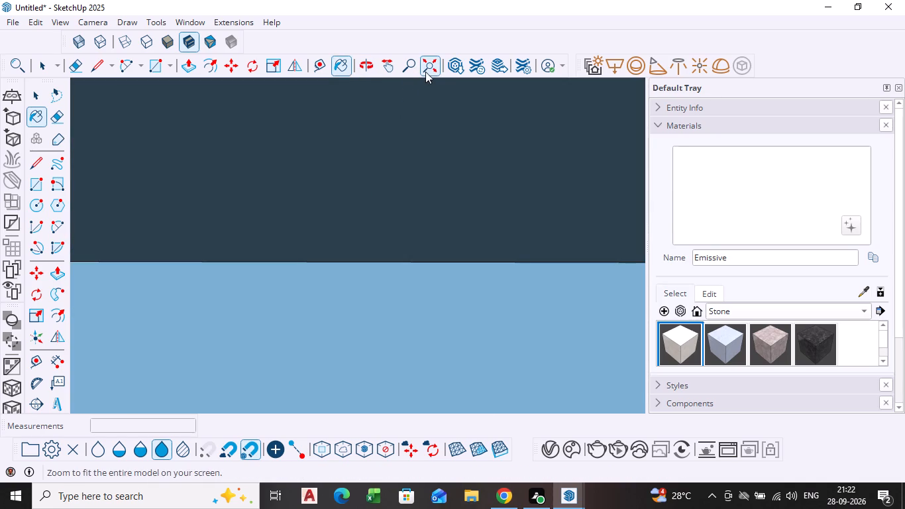
left_click(425, 72)
scroll(412, 241, "down", 1)
middle_click_drag(411, 242, 275, 278)
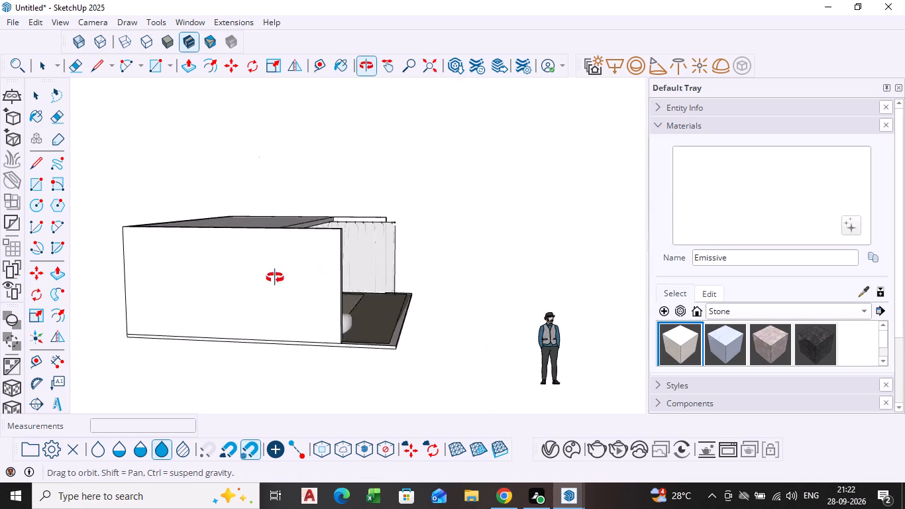
middle_click_drag(275, 278, 214, 287)
scroll(332, 226, "up", 10)
scroll(409, 290, "up", 4)
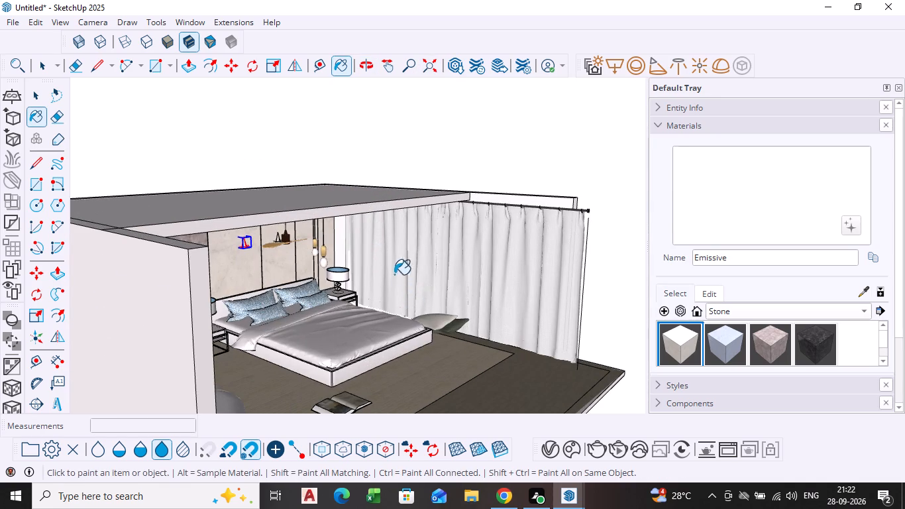
scroll(363, 239, "up", 5)
middle_click_drag(320, 188, 314, 184)
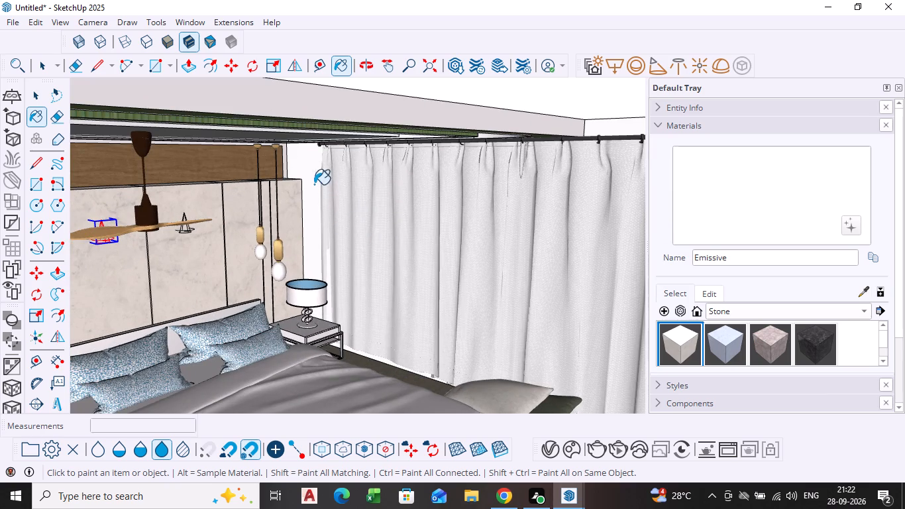
middle_click_drag(314, 184, 242, 115)
middle_click_drag(282, 180, 233, 175)
scroll(322, 129, "up", 5)
middle_click_drag(307, 134, 271, 150)
scroll(249, 146, "up", 4)
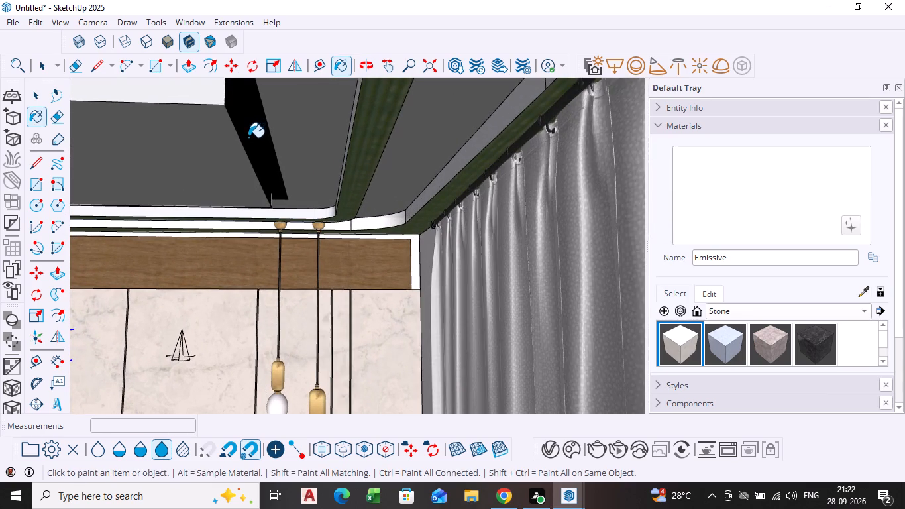
scroll(248, 137, "down", 1)
middle_click_drag(248, 138, 228, 150)
left_click(195, 155)
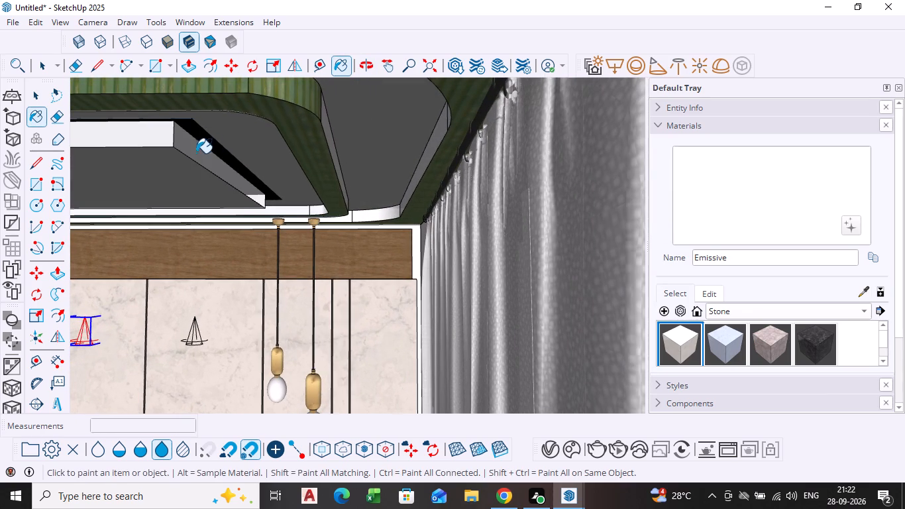
Paint the bulb of the higher-hanging pendant lamp beside the curtains with Emissive.
scroll(197, 148, "up", 4)
scroll(199, 155, "down", 9)
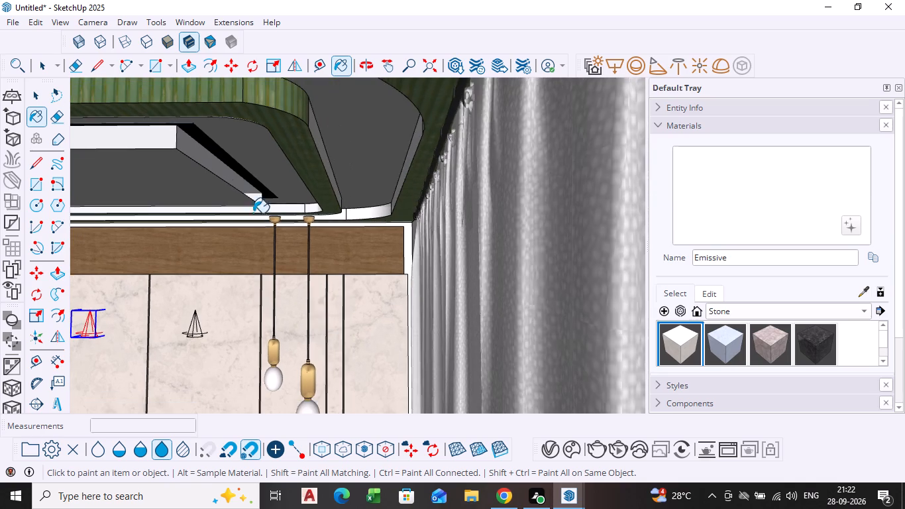
scroll(260, 374, "up", 8)
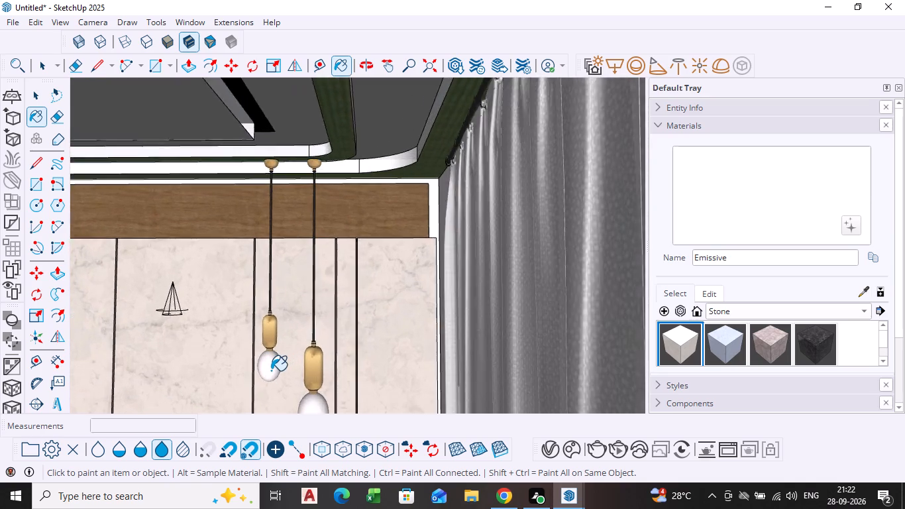
scroll(271, 370, "up", 20)
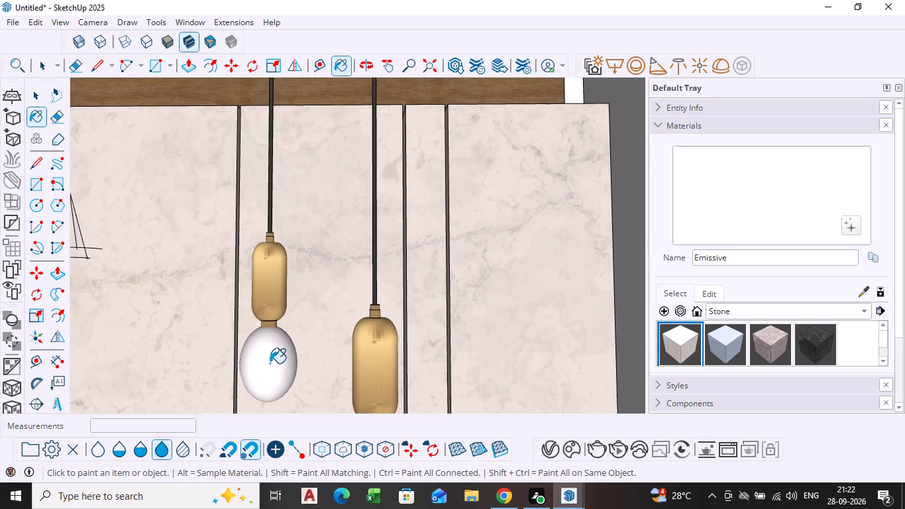
left_click(270, 363)
left_click(274, 282)
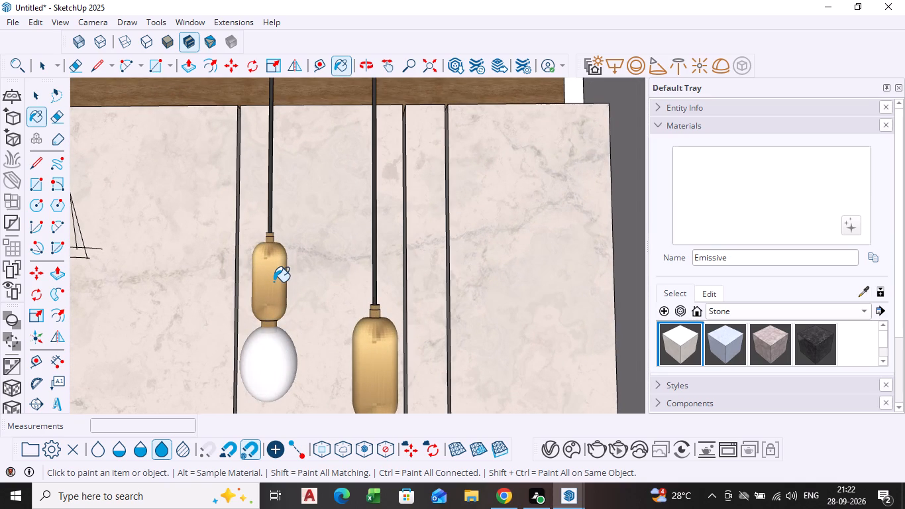
scroll(266, 284, "down", 3)
scroll(316, 354, "down", 1)
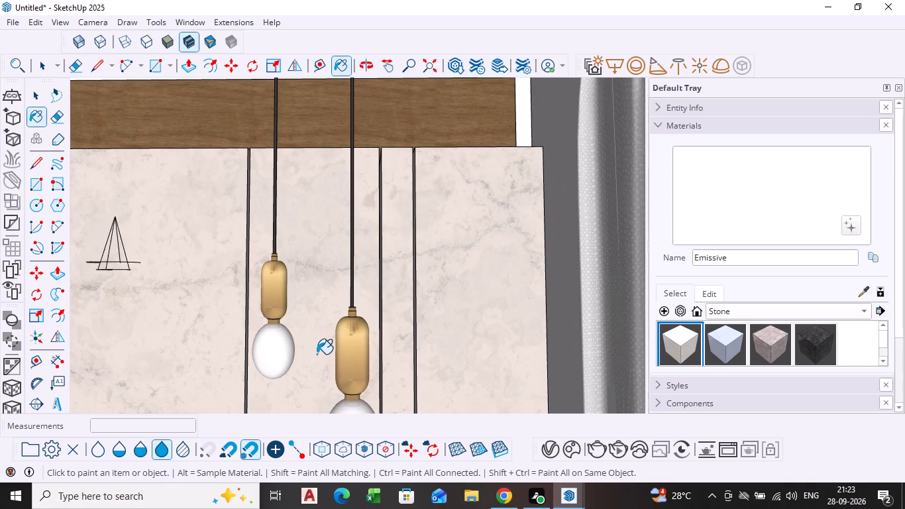
key("ctrl+z")
left_click(278, 350)
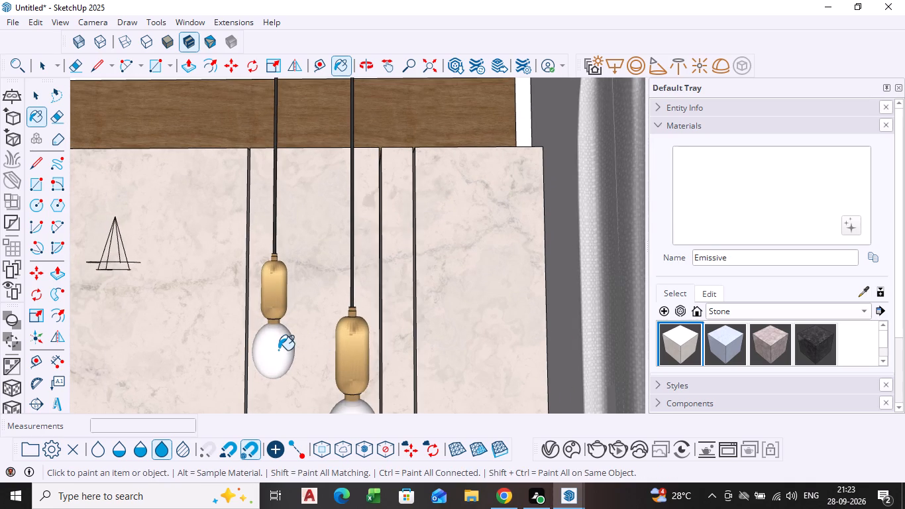
Paint the bulb of the lower-hanging pendant lamp with Emissive.
middle_click_drag(370, 357, 339, 222, "shift")
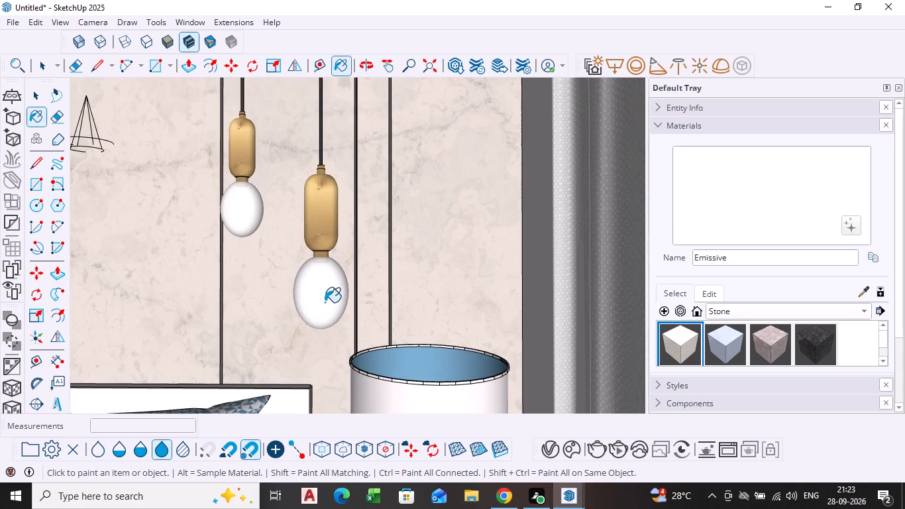
left_click(324, 302)
scroll(327, 298, "up", 5)
left_click(328, 292)
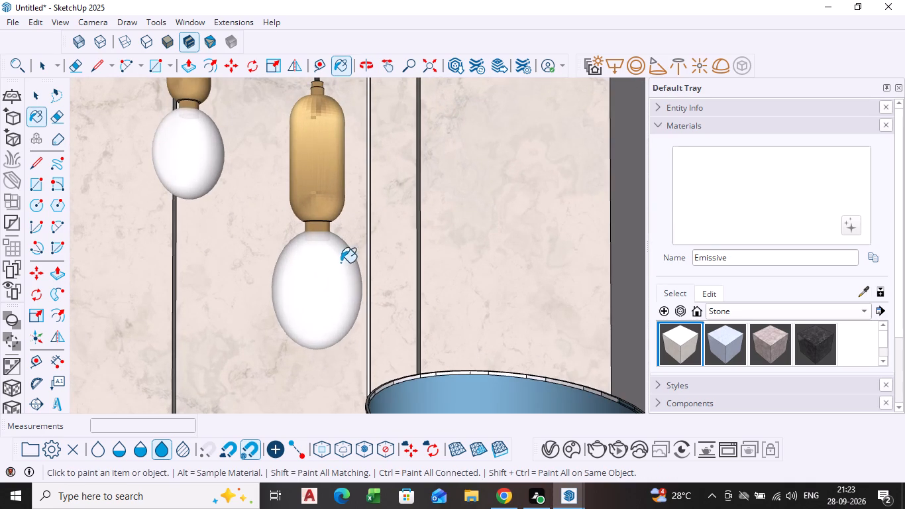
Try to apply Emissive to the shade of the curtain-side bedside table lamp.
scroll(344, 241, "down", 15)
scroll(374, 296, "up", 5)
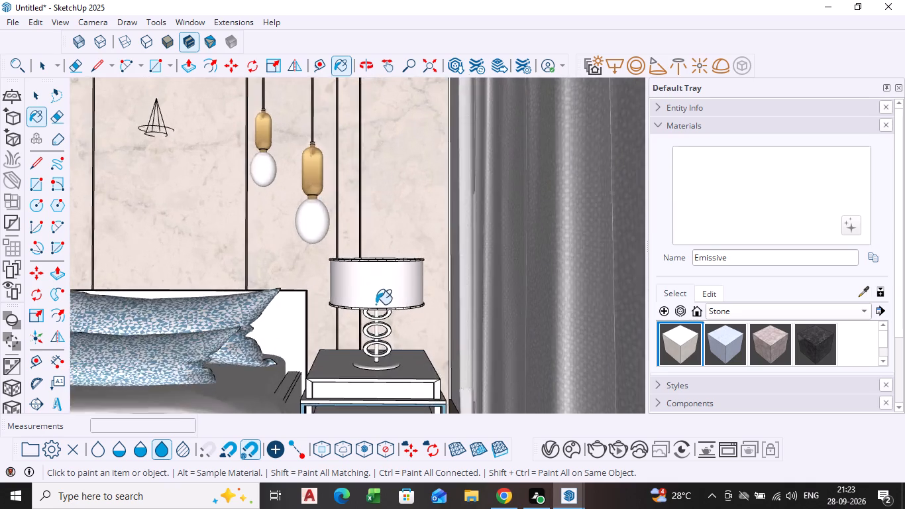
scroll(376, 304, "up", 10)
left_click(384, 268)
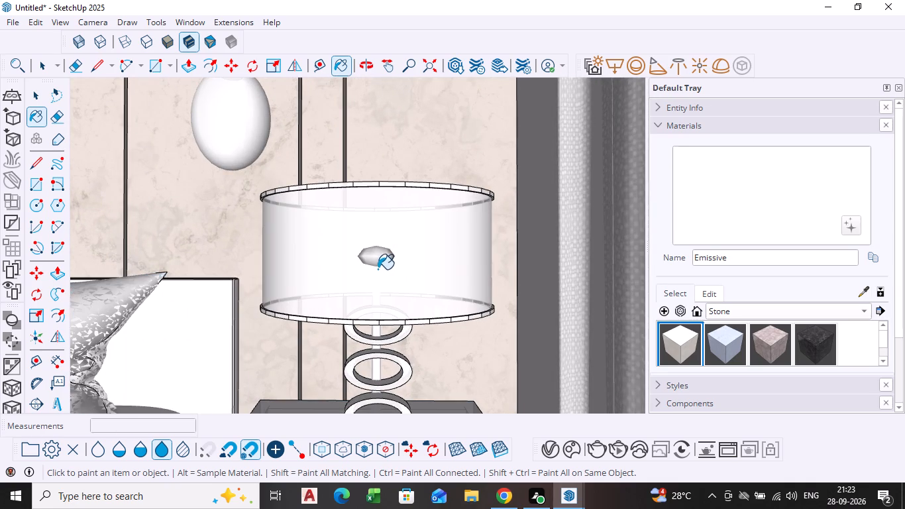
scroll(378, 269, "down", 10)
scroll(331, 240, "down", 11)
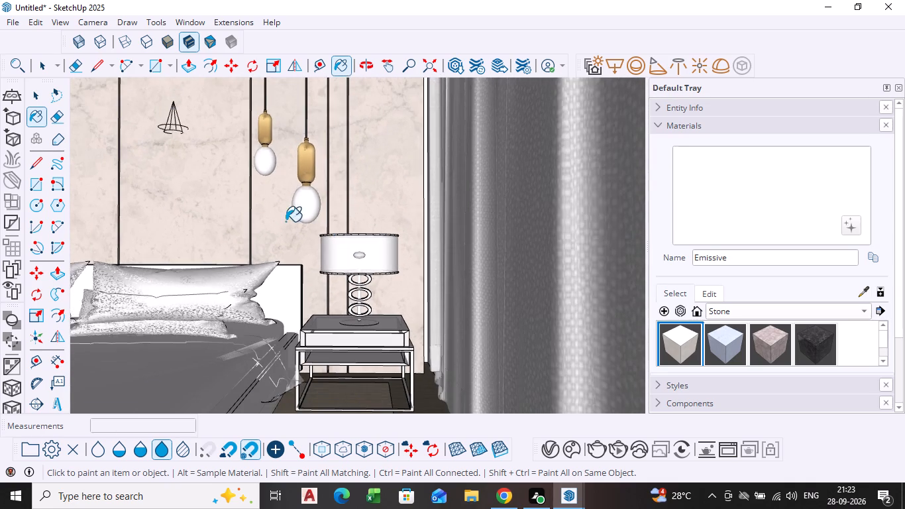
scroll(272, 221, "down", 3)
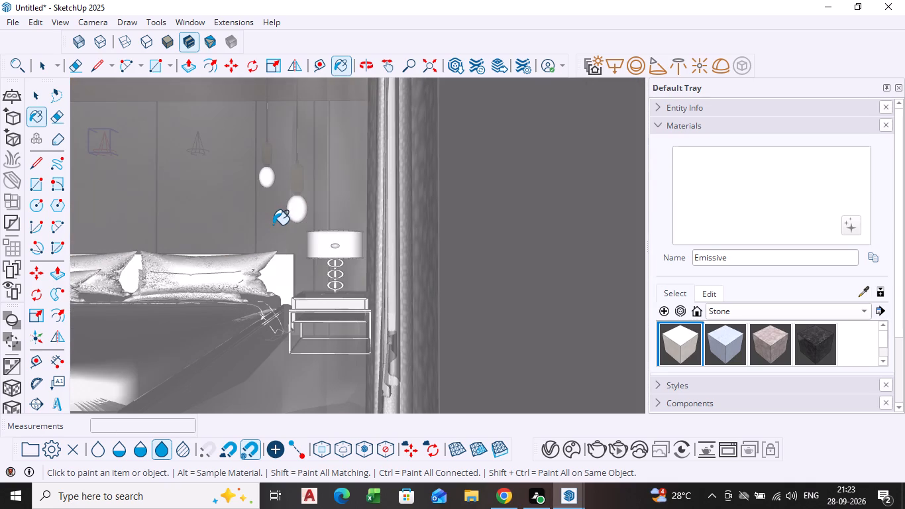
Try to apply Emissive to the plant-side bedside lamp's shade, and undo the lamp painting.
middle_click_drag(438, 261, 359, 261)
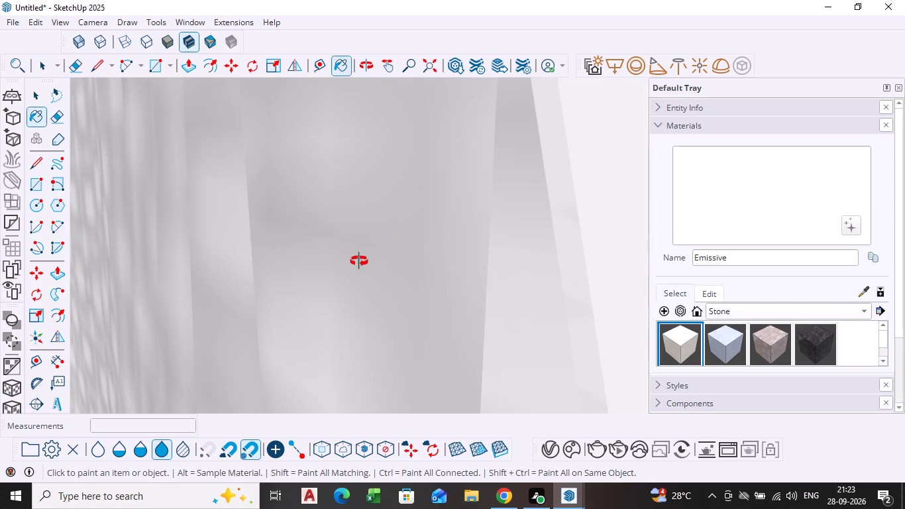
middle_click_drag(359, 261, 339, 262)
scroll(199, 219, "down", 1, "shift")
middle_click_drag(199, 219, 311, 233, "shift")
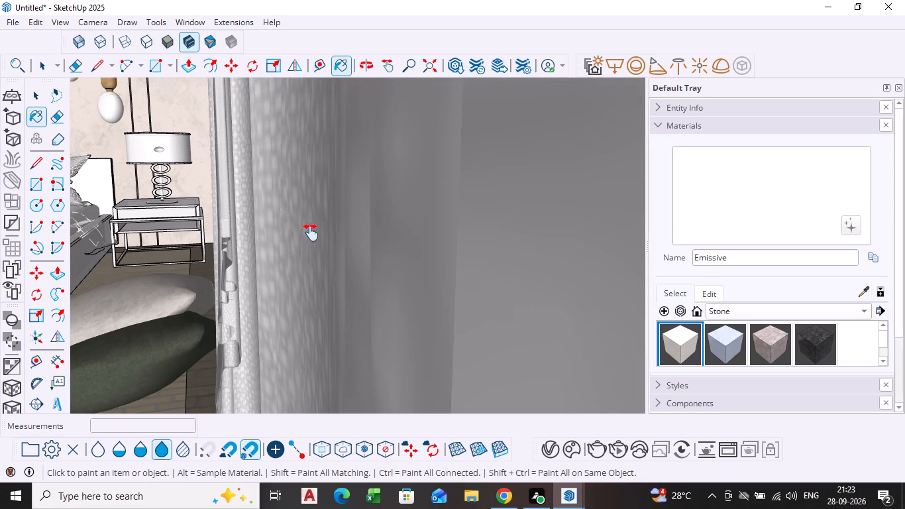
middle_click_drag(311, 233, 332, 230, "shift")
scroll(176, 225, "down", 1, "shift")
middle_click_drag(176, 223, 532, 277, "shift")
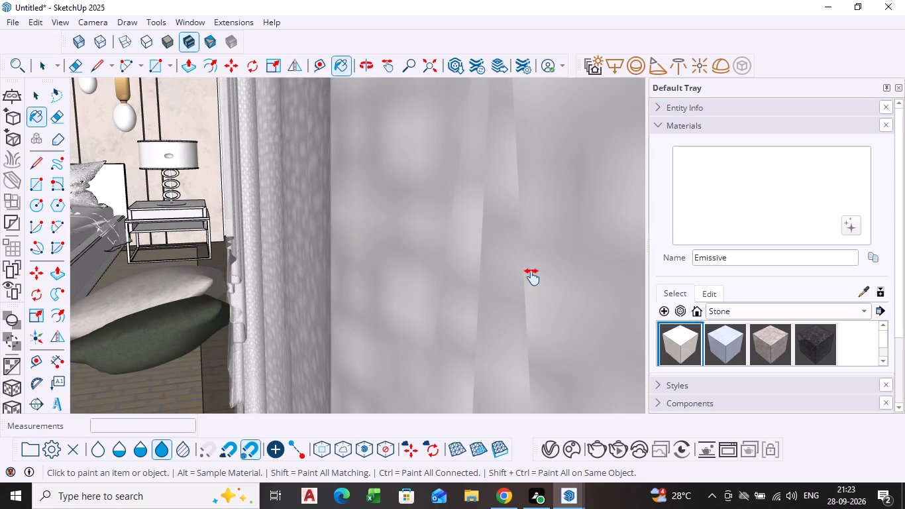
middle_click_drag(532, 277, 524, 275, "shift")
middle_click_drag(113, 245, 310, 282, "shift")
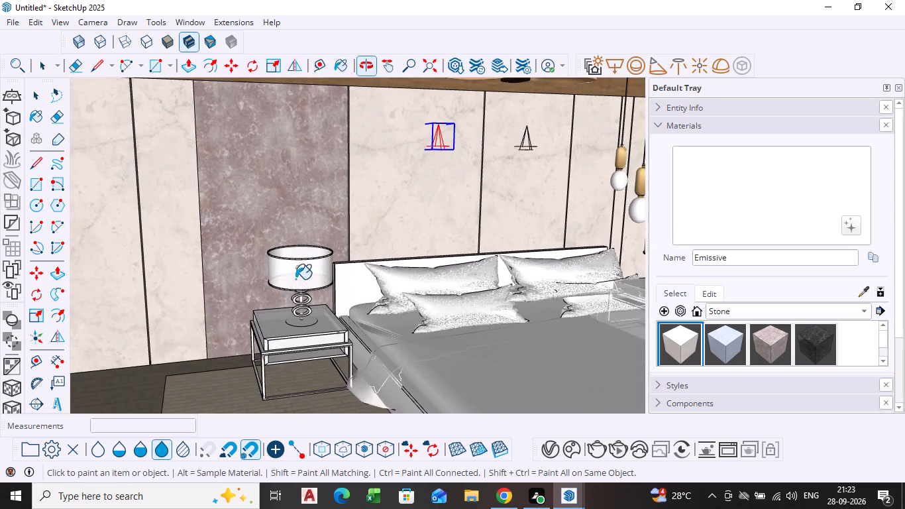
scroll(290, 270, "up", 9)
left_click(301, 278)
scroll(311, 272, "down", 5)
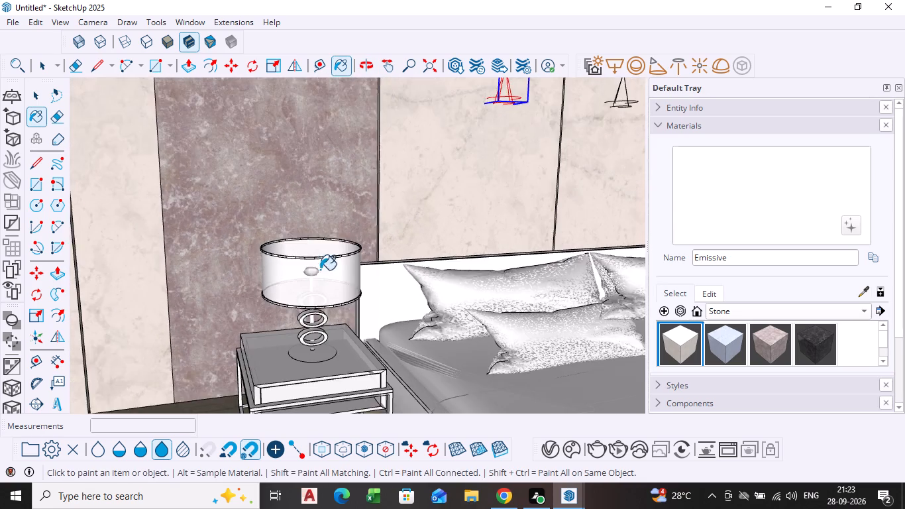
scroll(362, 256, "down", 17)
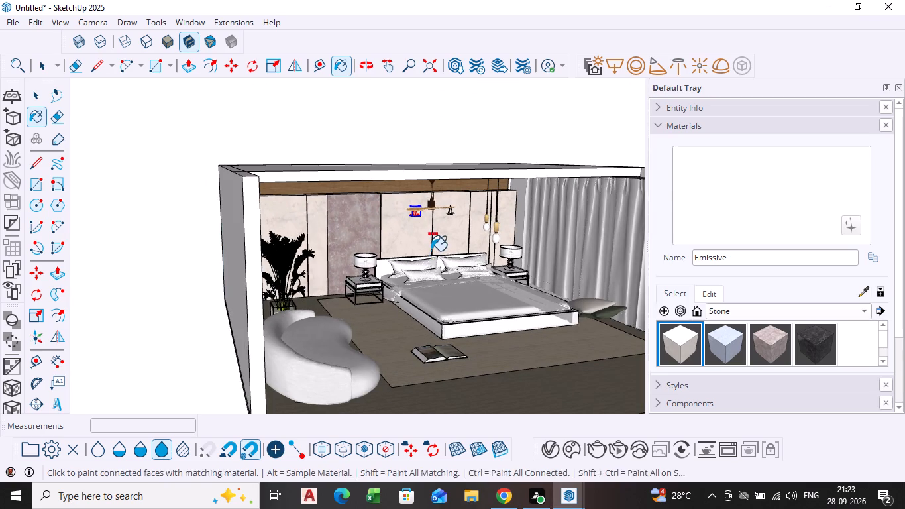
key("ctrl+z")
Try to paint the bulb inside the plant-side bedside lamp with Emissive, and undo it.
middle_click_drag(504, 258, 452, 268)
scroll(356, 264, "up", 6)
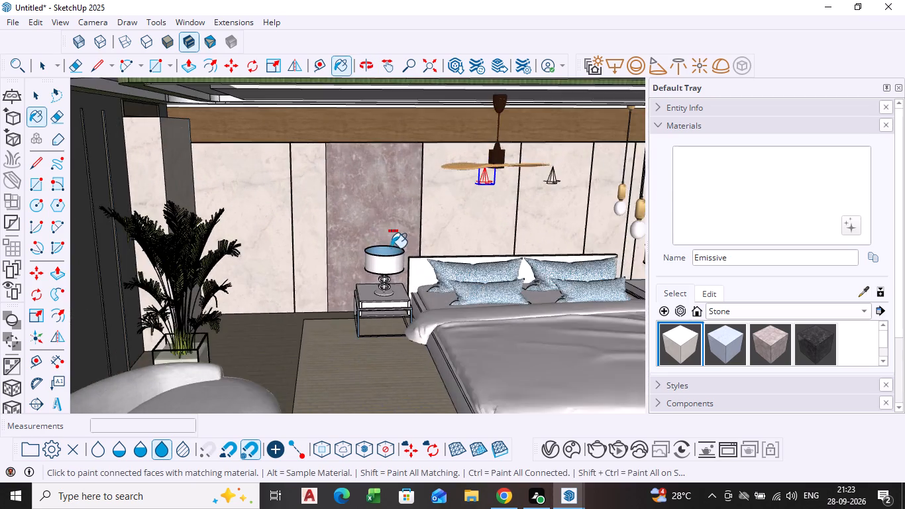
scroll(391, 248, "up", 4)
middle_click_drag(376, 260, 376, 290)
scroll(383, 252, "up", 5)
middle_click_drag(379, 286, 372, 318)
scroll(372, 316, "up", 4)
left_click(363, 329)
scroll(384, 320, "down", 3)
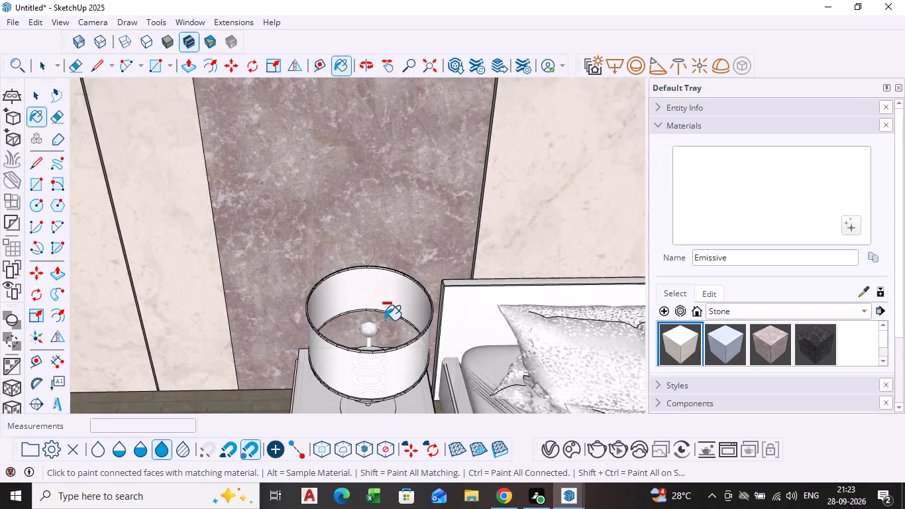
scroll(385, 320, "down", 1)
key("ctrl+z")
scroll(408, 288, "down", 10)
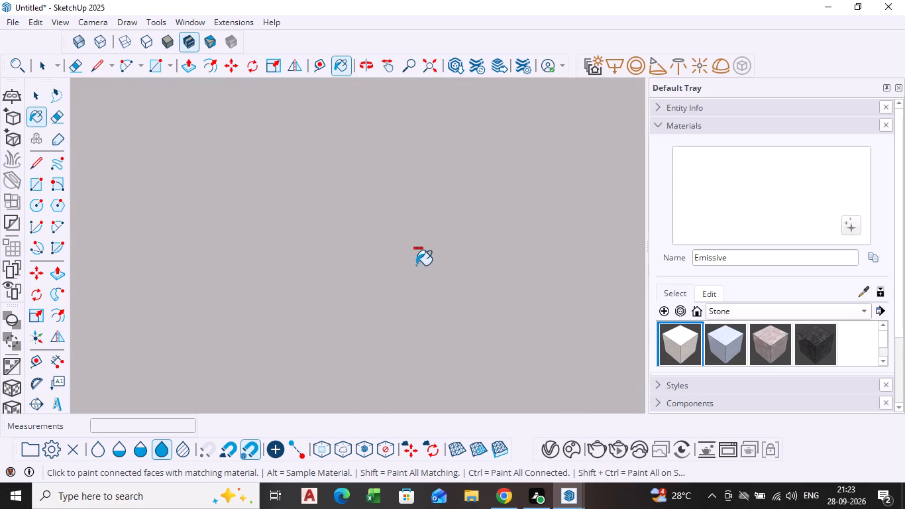
Bring the whole bedroom back into view and undo the most recent painting change.
left_click(433, 74)
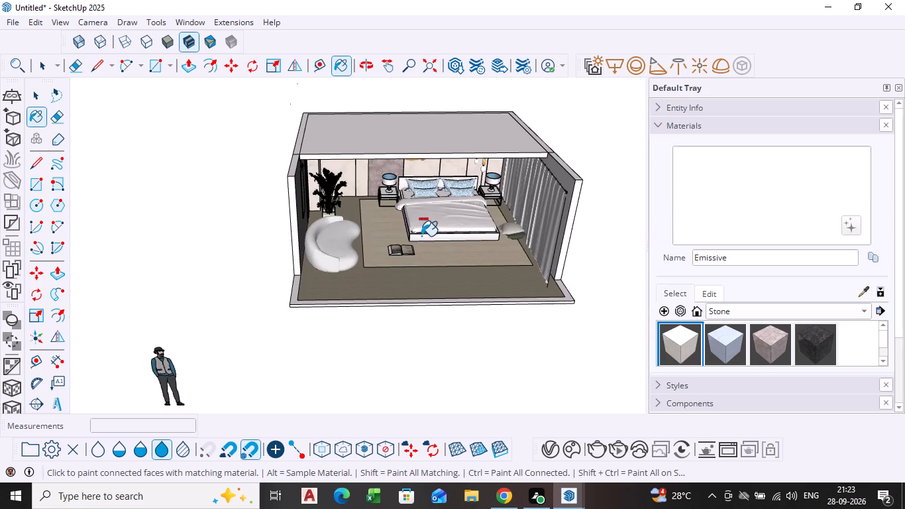
scroll(421, 239, "up", 10)
middle_click_drag(419, 229, 411, 185)
scroll(399, 186, "up", 2)
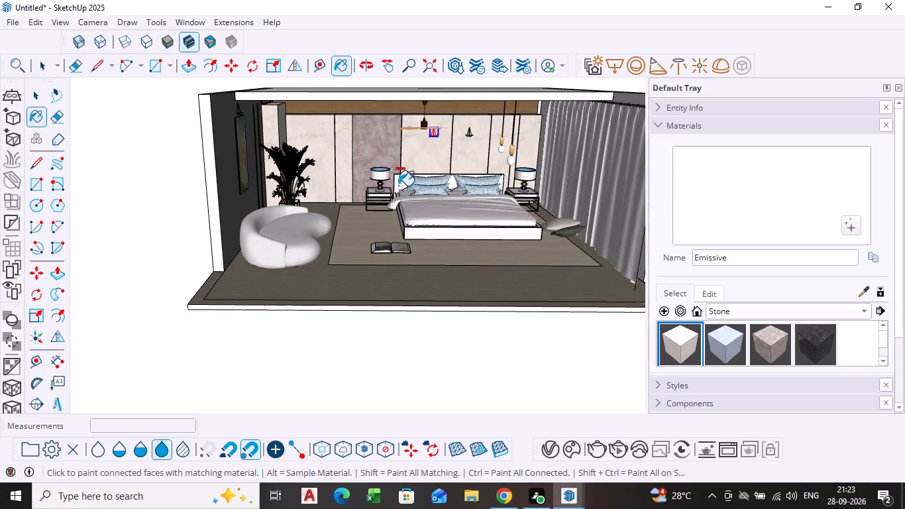
scroll(398, 186, "up", 7)
scroll(401, 203, "down", 1)
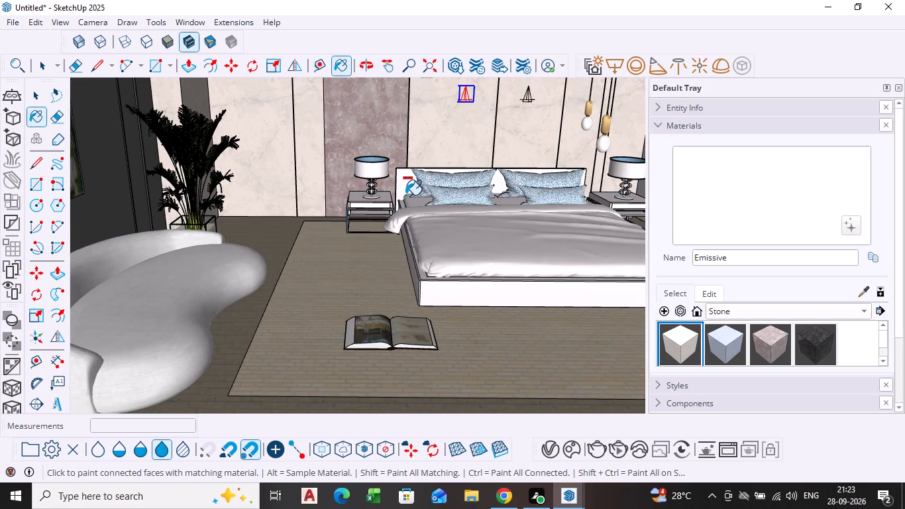
key("ctrl+z")
Examine the bed wall, bedside lamps, pendant lamps and curtain side of the bedroom.
scroll(482, 224, "down", 1)
middle_click_drag(484, 228, 374, 269)
scroll(492, 249, "down", 1)
middle_click_drag(491, 249, 476, 262)
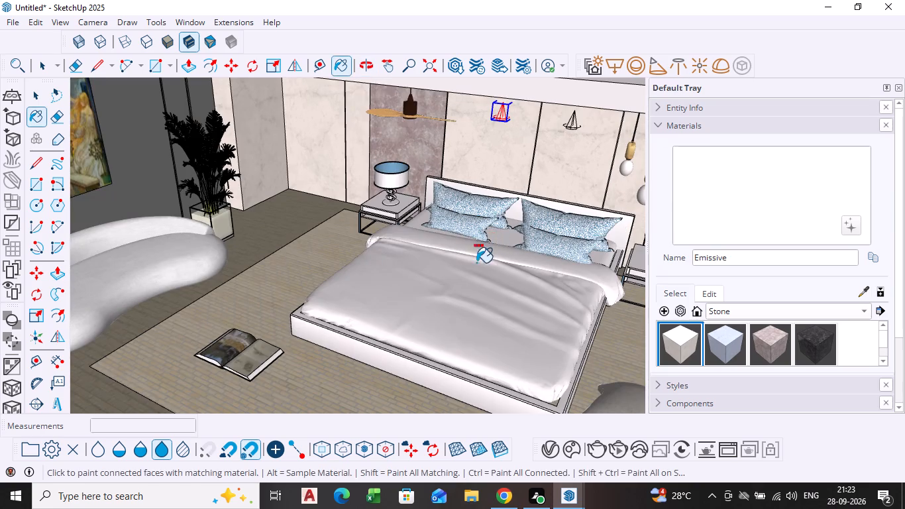
middle_click_drag(476, 262, 483, 243)
middle_click_drag(480, 229, 476, 199)
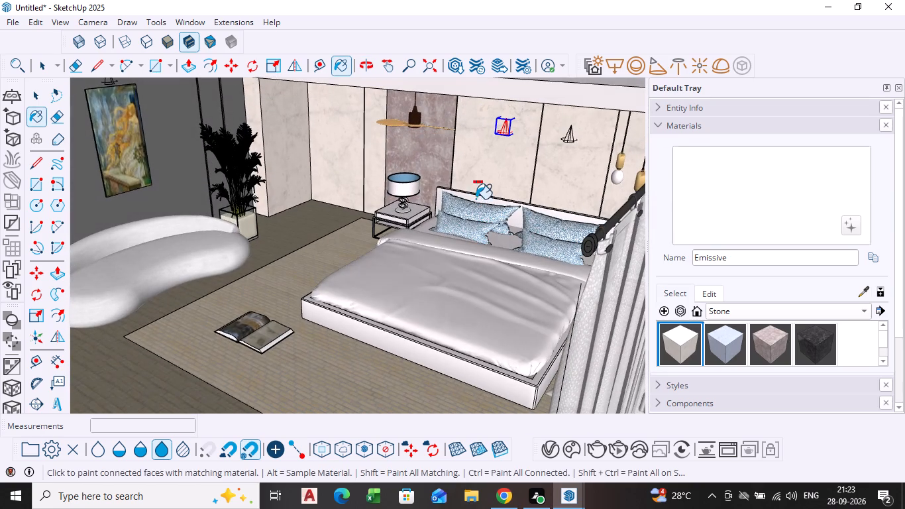
middle_click_drag(476, 199, 488, 159)
scroll(507, 205, "down", 1)
middle_click_drag(507, 205, 513, 241)
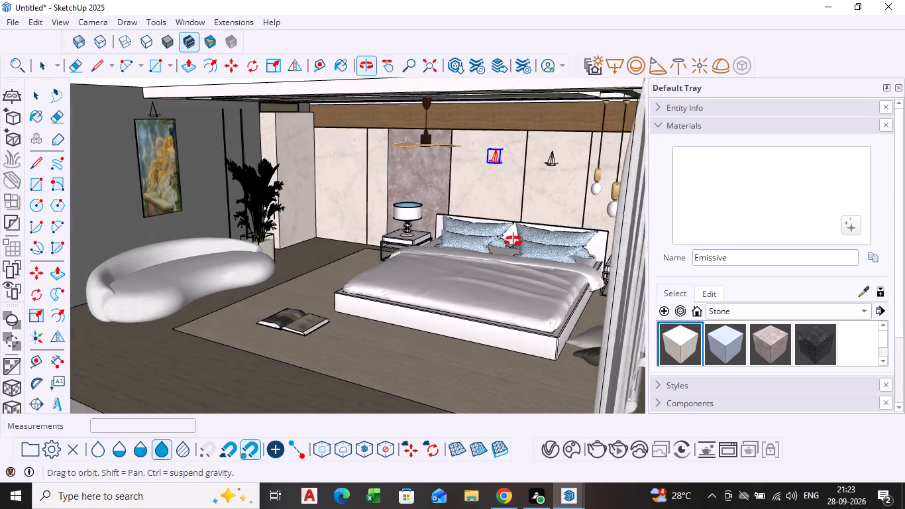
middle_click_drag(513, 241, 512, 243)
scroll(574, 115, "up", 10)
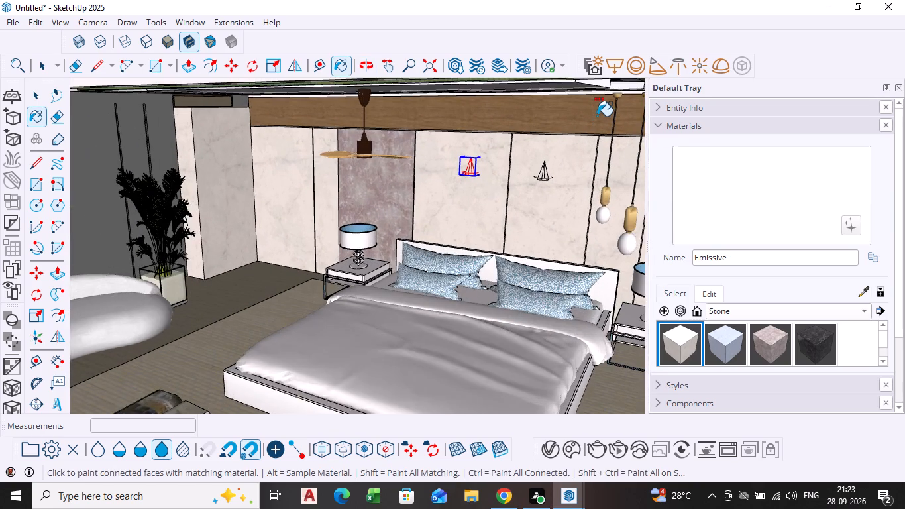
middle_click(598, 110)
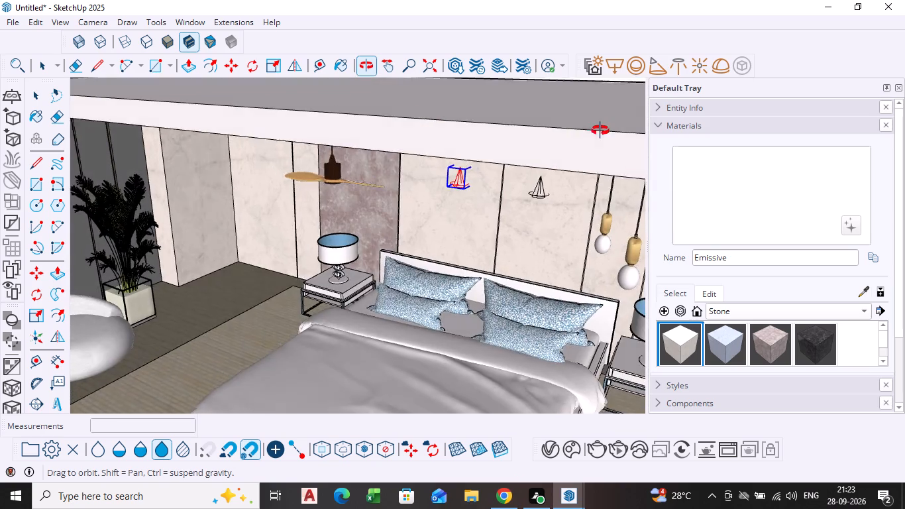
scroll(599, 117, "up", 4)
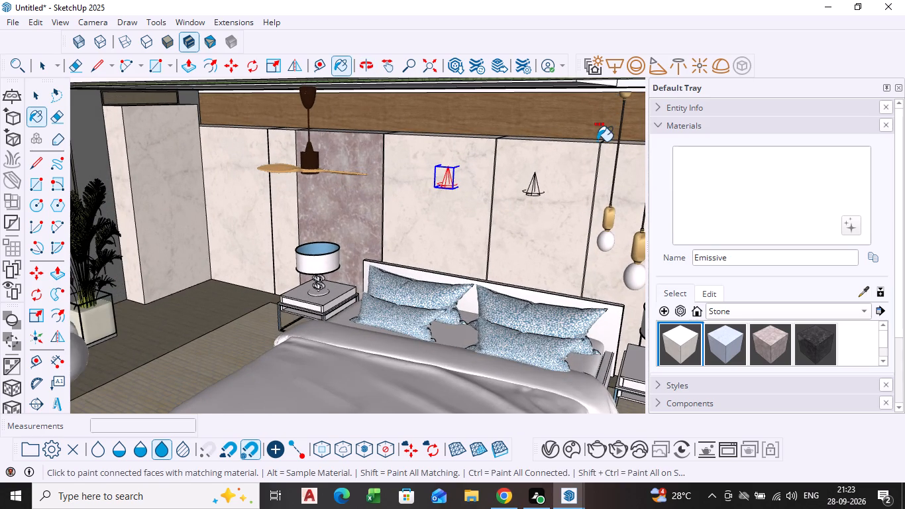
middle_click_drag(594, 142, 582, 146, "shift")
scroll(610, 96, "up", 5)
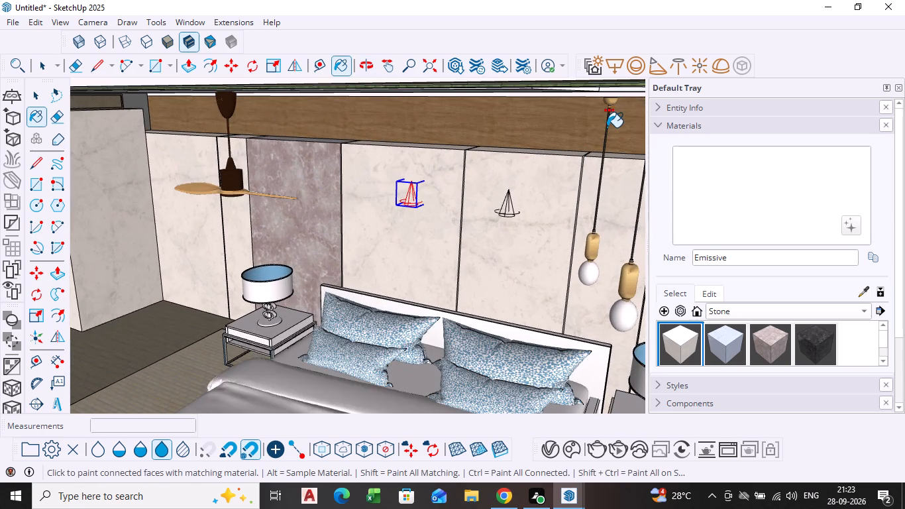
middle_click_drag(608, 113, 600, 112)
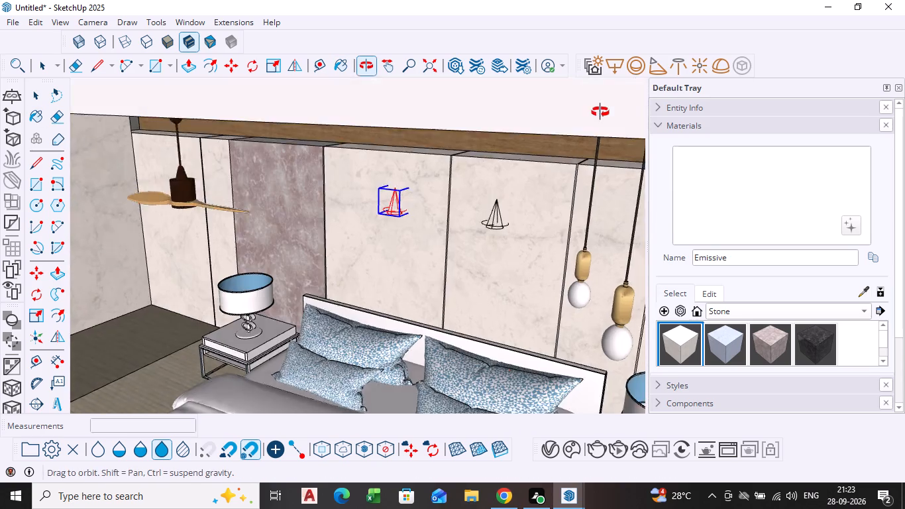
middle_click_drag(600, 112, 608, 101)
scroll(443, 184, "down", 11)
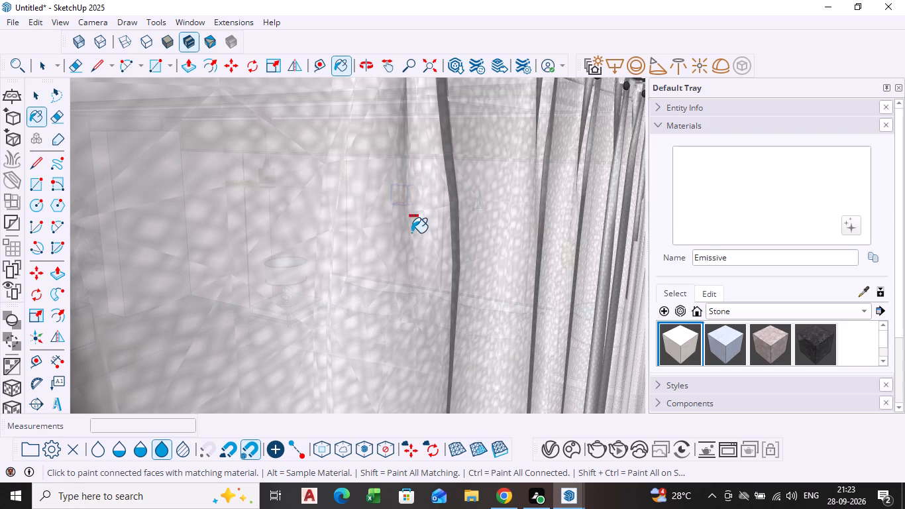
scroll(411, 233, "down", 4)
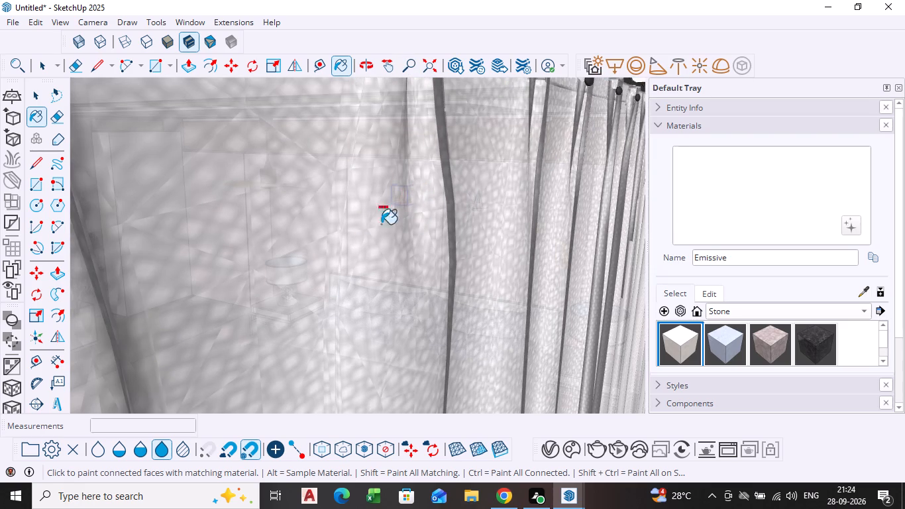
scroll(294, 237, "down", 1)
middle_click_drag(294, 237, 487, 230)
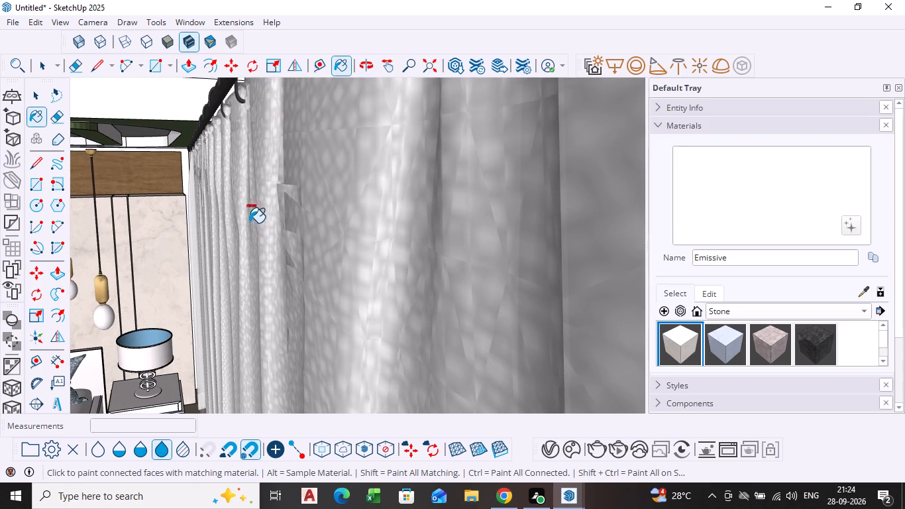
middle_click_drag(201, 199, 521, 192, "shift")
scroll(201, 199, "down", 1, "shift")
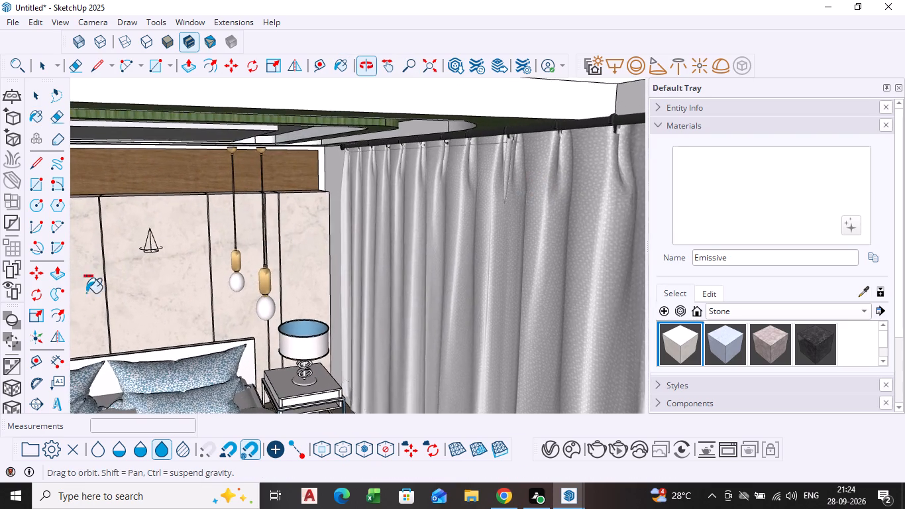
scroll(80, 290, "down", 8)
middle_click_drag(113, 268, 367, 286, "shift")
scroll(313, 278, "down", 1, "shift")
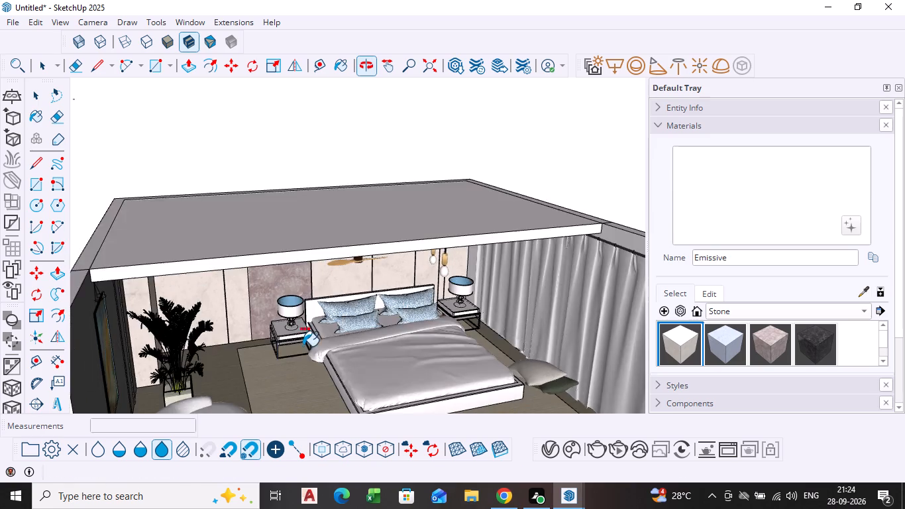
Examine the ceiling coves and central ceiling panel above the bed wall.
middle_click_drag(303, 346, 280, 260)
scroll(291, 254, "up", 4)
scroll(291, 254, "down", 5)
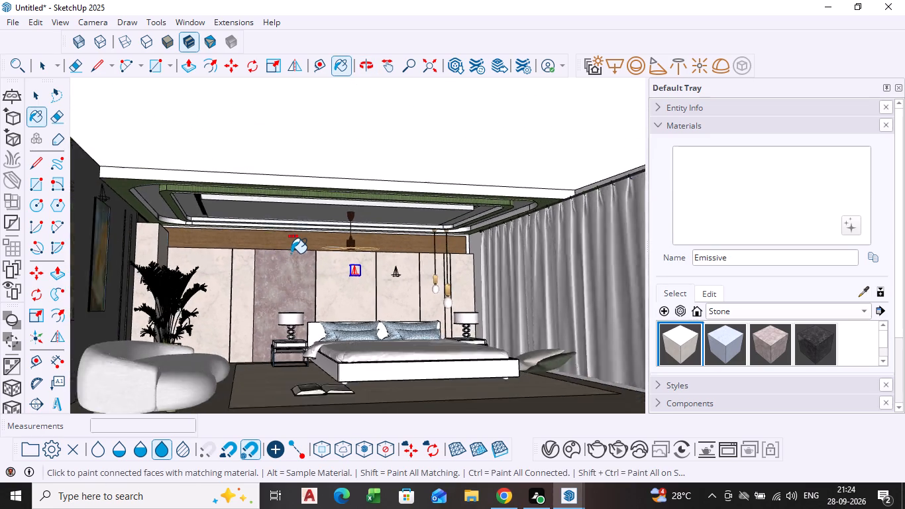
scroll(291, 253, "down", 1)
scroll(184, 308, "up", 8)
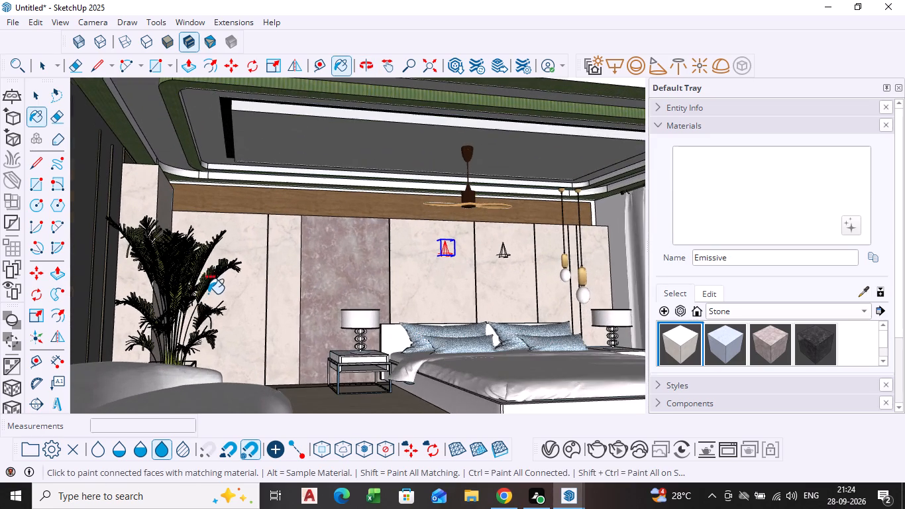
middle_click_drag(355, 305, 302, 309, "shift")
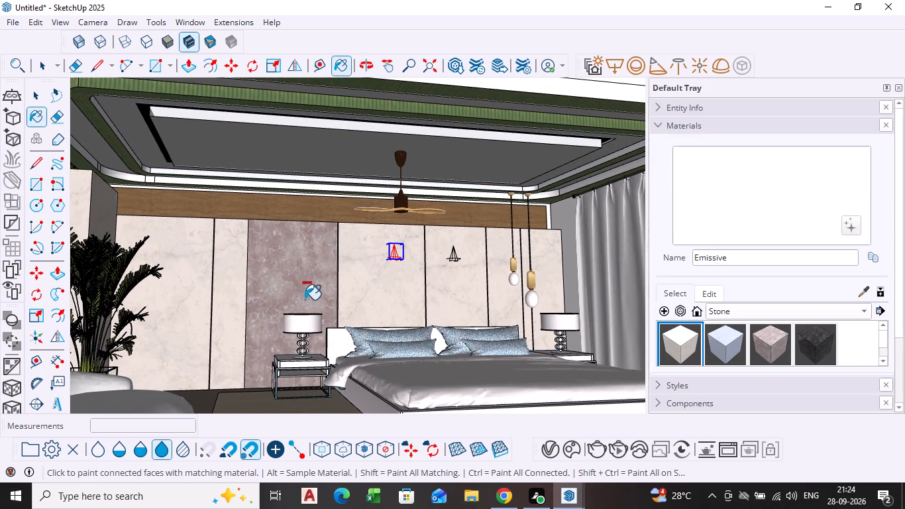
scroll(176, 172, "up", 7)
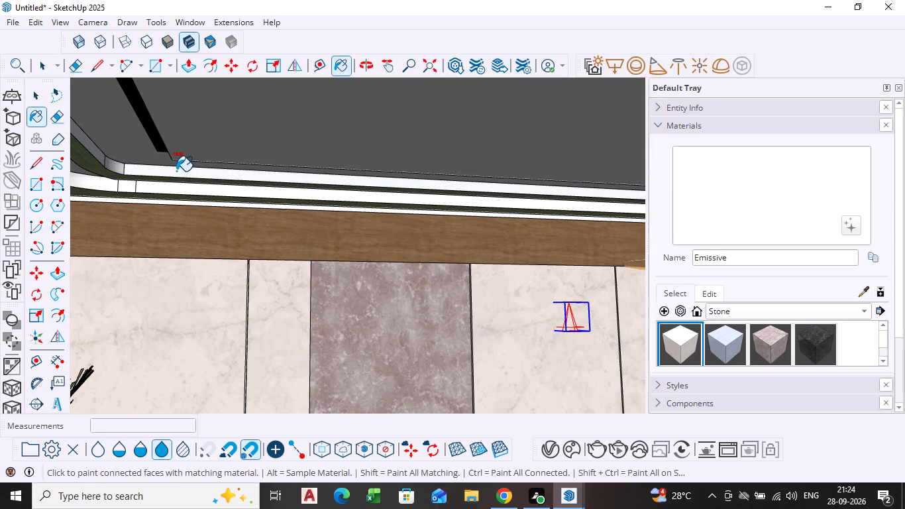
key("space")
scroll(186, 227, "down", 7)
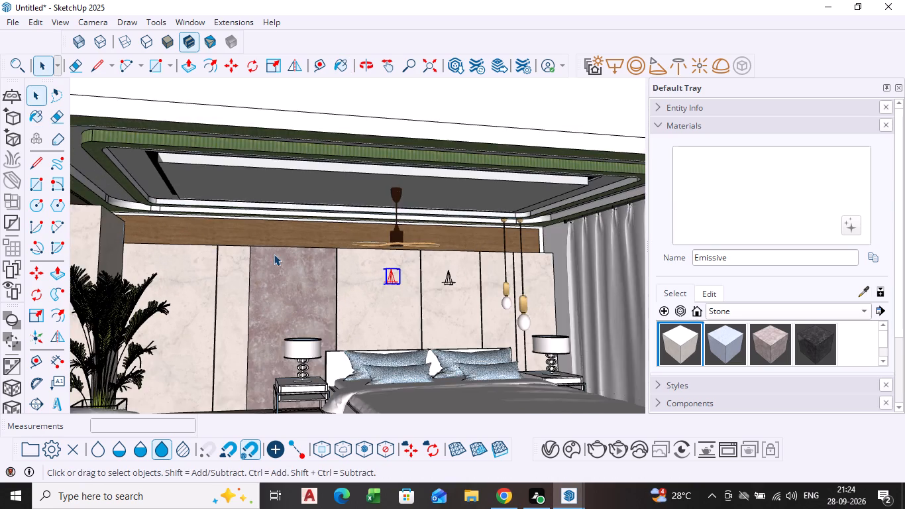
scroll(276, 254, "down", 1)
middle_click_drag(276, 254, 229, 262)
scroll(197, 206, "up", 3)
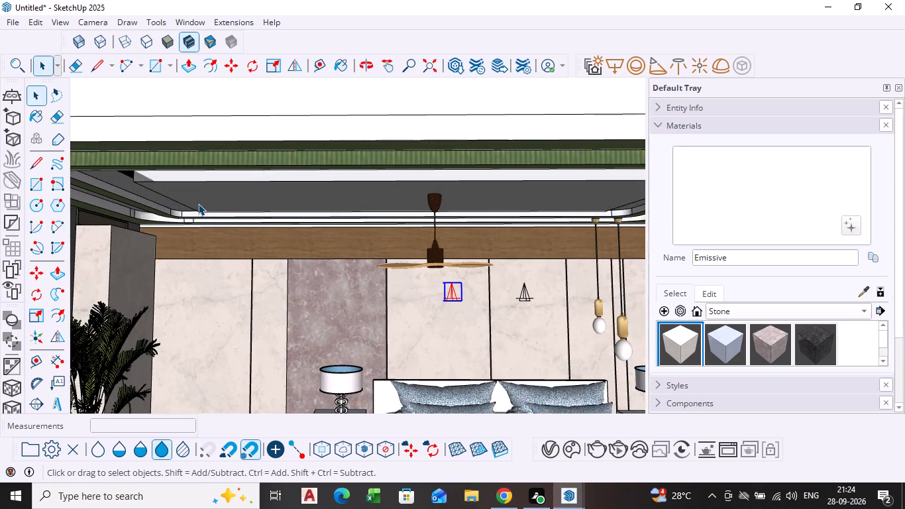
scroll(201, 205, "up", 5)
scroll(201, 205, "down", 3)
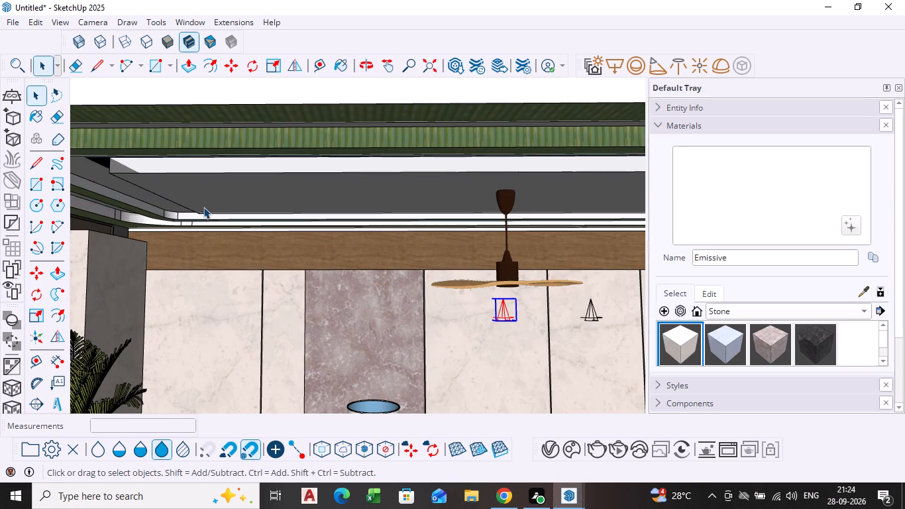
scroll(338, 297, "down", 4)
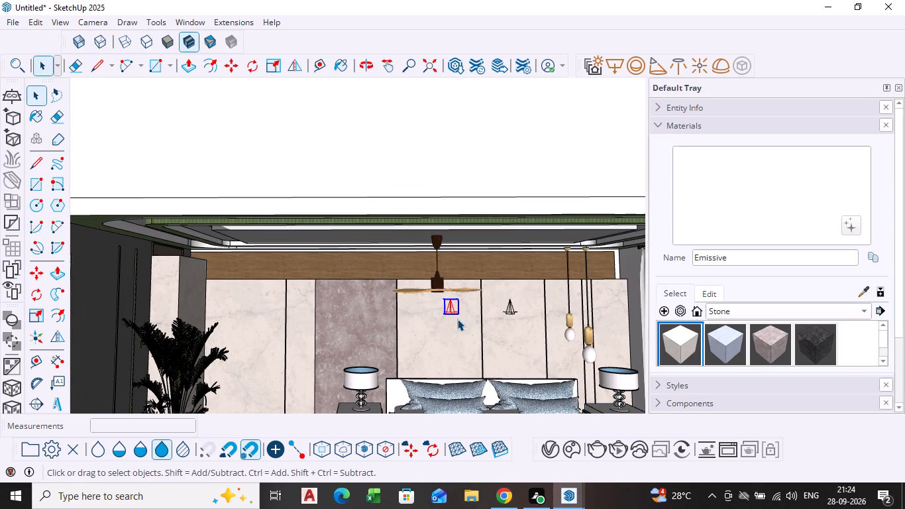
scroll(524, 241, "up", 4)
middle_click_drag(519, 233, 508, 207)
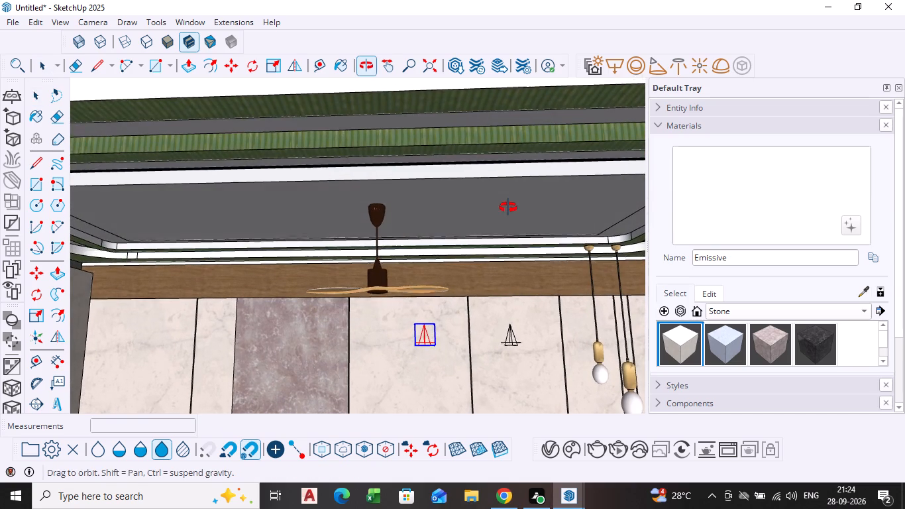
middle_click_drag(508, 207, 508, 209)
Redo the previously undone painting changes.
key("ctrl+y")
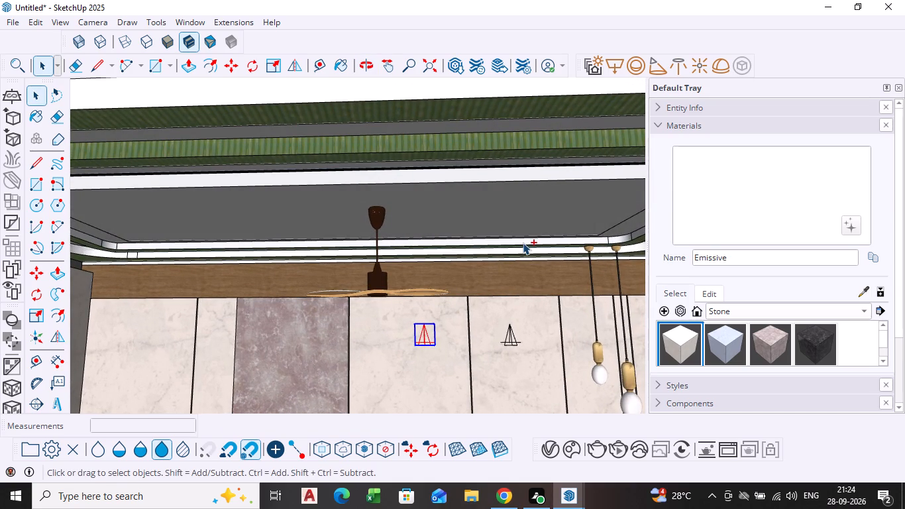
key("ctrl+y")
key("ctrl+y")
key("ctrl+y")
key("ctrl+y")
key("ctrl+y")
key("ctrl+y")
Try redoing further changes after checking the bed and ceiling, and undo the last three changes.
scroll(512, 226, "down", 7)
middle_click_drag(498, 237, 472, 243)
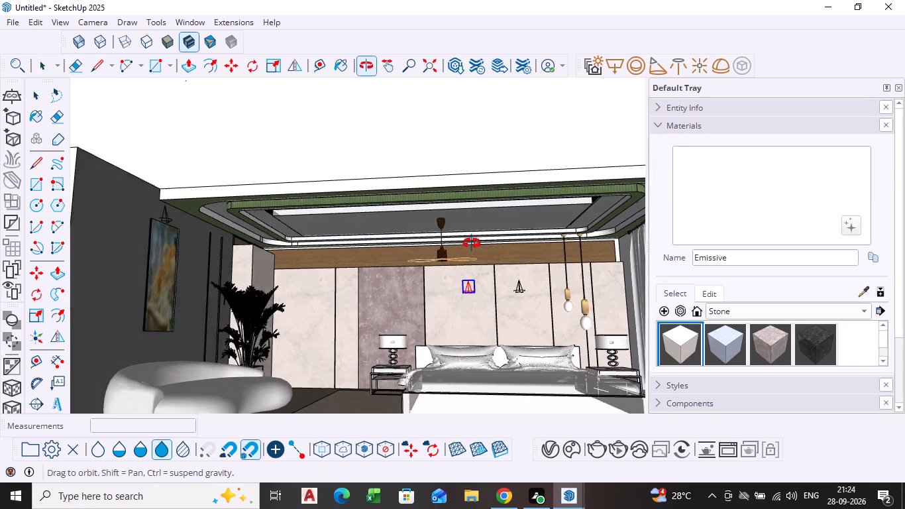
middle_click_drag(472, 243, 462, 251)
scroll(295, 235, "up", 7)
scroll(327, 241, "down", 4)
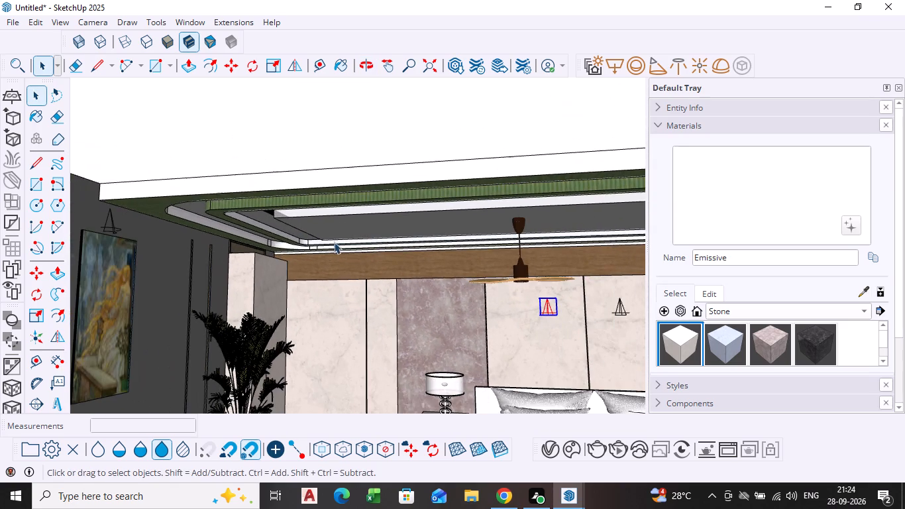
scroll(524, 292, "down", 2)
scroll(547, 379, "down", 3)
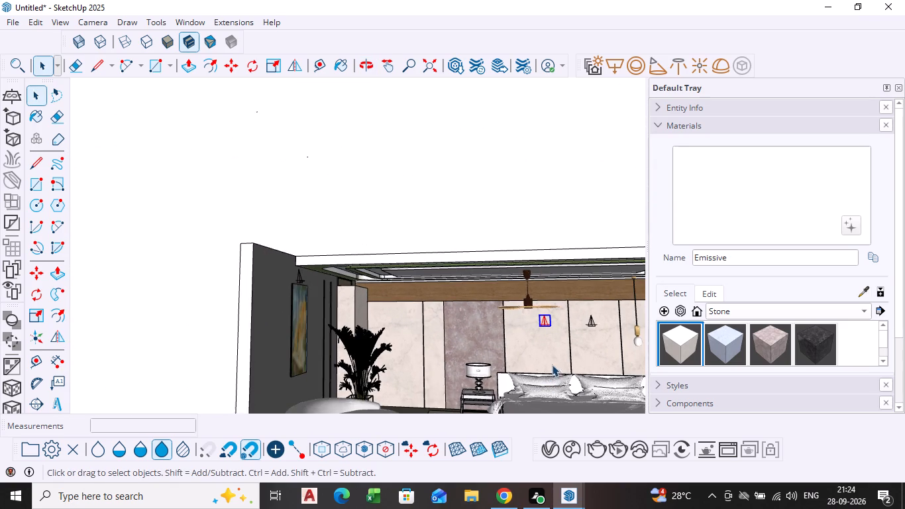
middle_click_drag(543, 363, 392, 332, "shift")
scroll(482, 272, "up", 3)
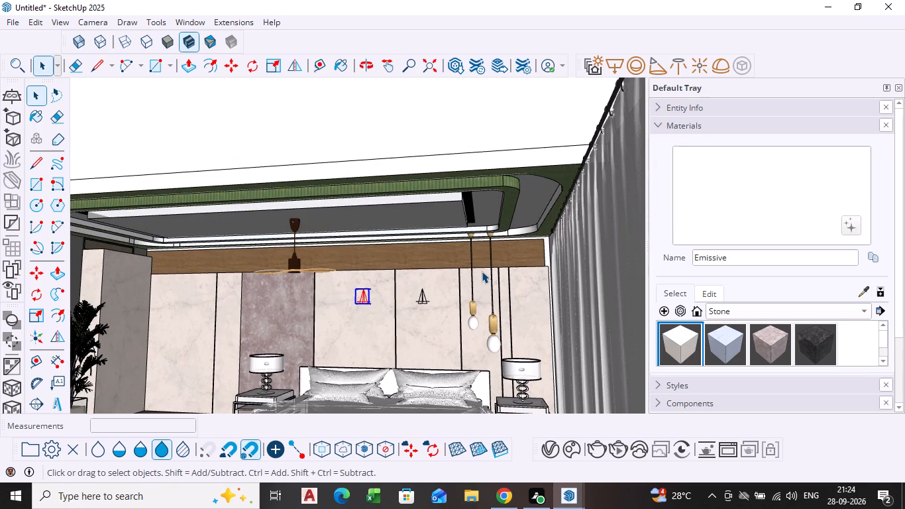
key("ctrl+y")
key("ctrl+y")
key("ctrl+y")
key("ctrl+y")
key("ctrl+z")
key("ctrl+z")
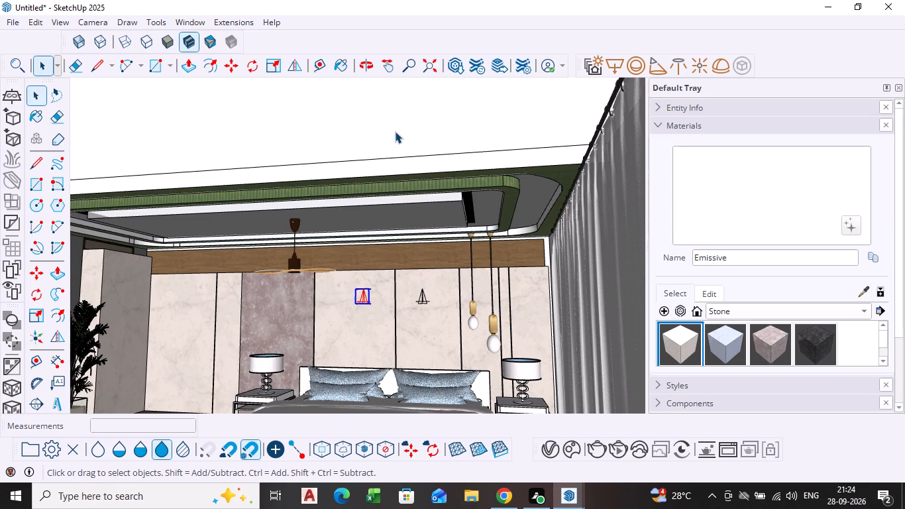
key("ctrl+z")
Undo the last five changes, including the central ceiling panel's painting and the Emissive material's colour change.
key("ctrl+z")
key("ctrl+z")
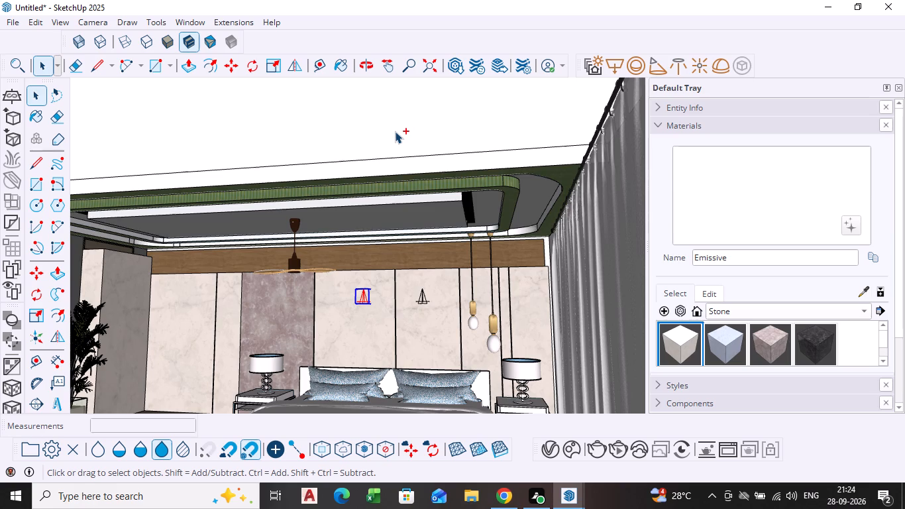
key("ctrl+z")
key("ctrl+z")
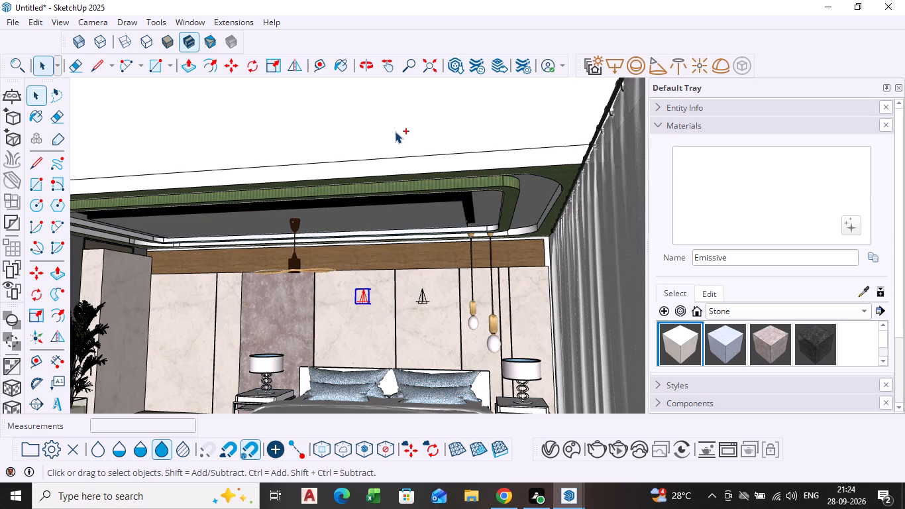
key("ctrl+z")
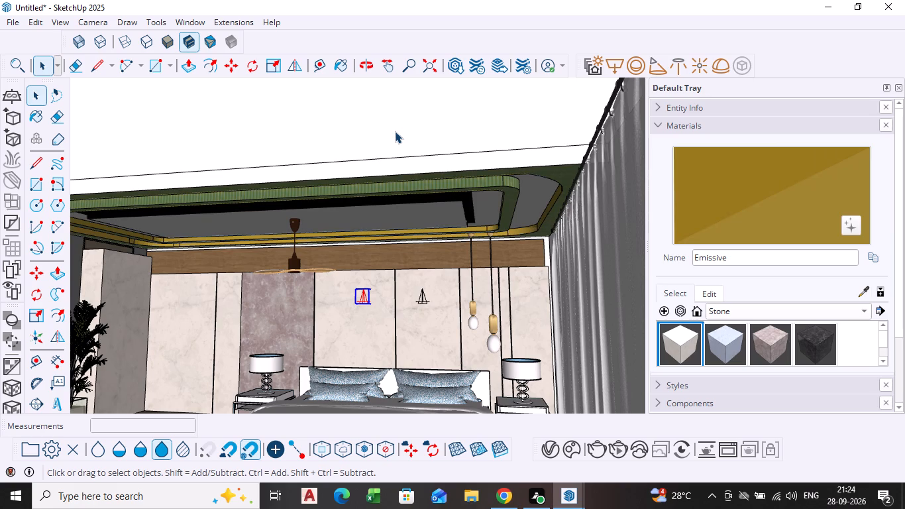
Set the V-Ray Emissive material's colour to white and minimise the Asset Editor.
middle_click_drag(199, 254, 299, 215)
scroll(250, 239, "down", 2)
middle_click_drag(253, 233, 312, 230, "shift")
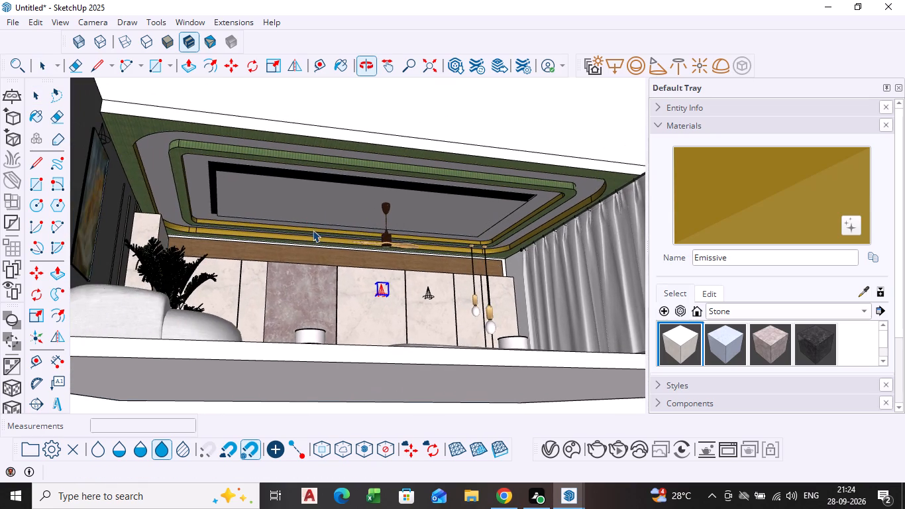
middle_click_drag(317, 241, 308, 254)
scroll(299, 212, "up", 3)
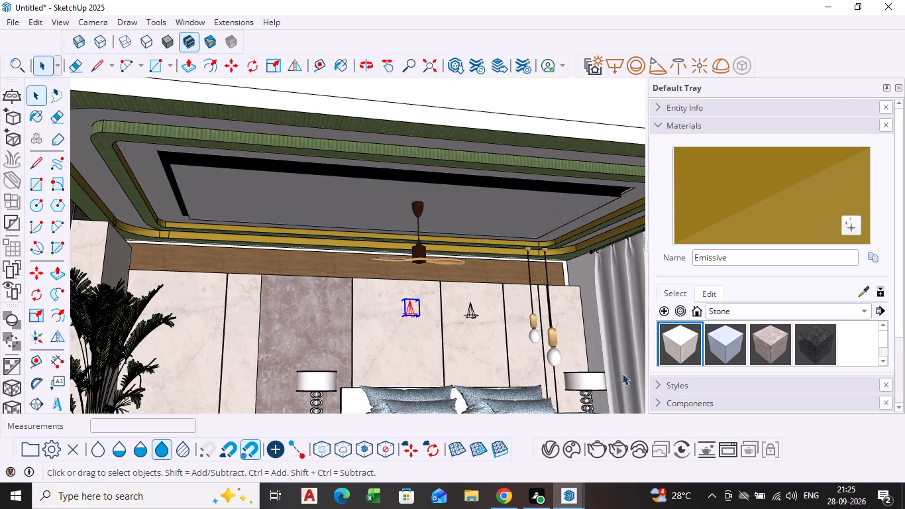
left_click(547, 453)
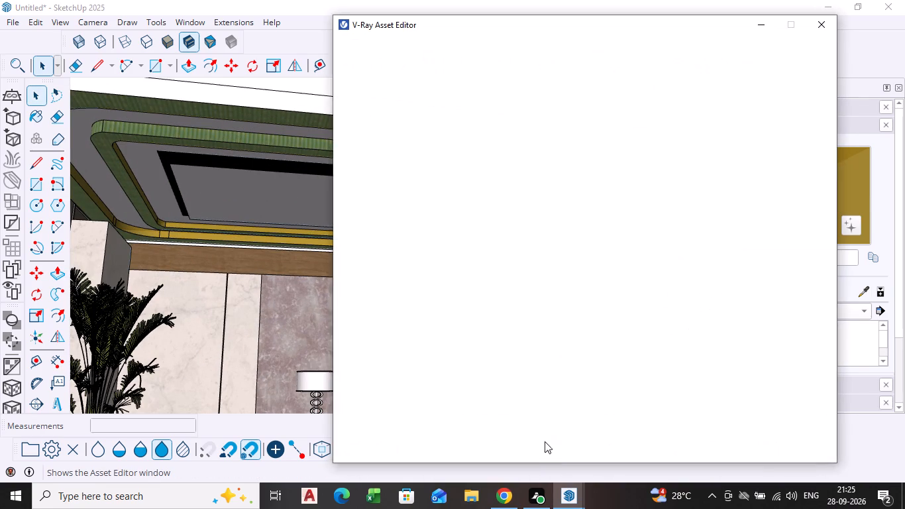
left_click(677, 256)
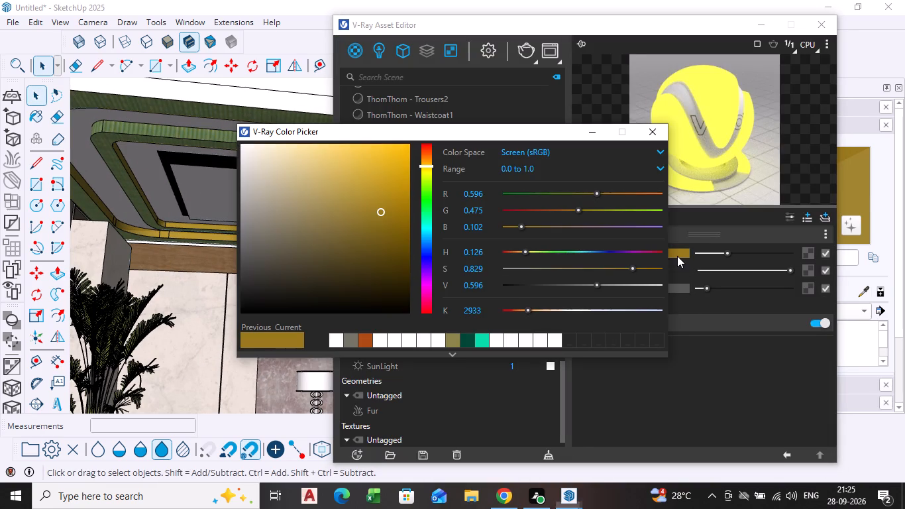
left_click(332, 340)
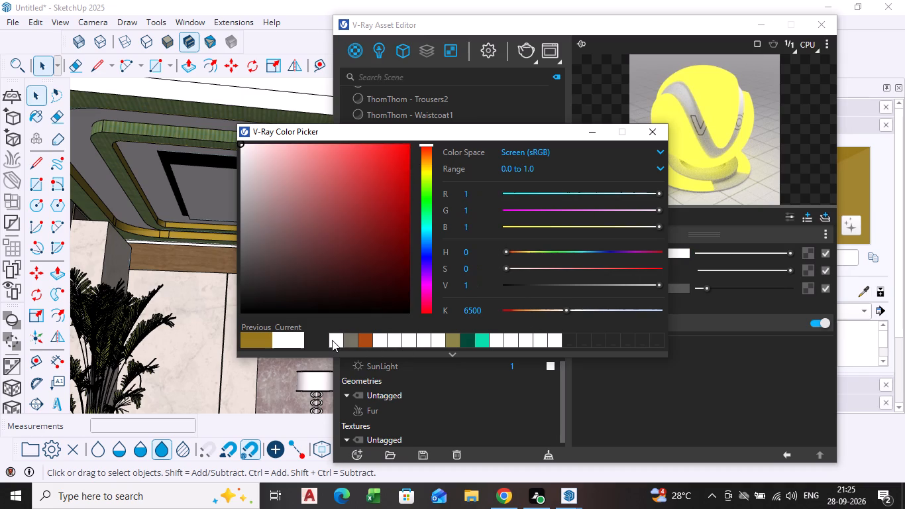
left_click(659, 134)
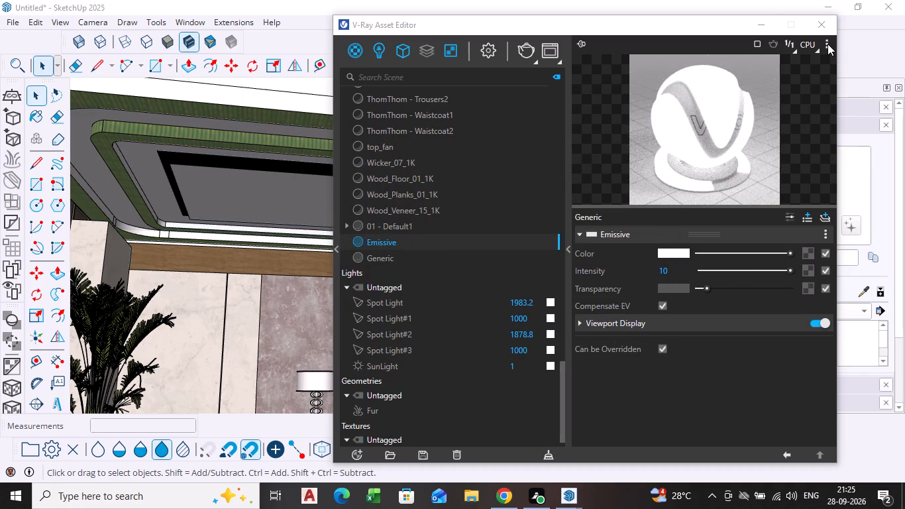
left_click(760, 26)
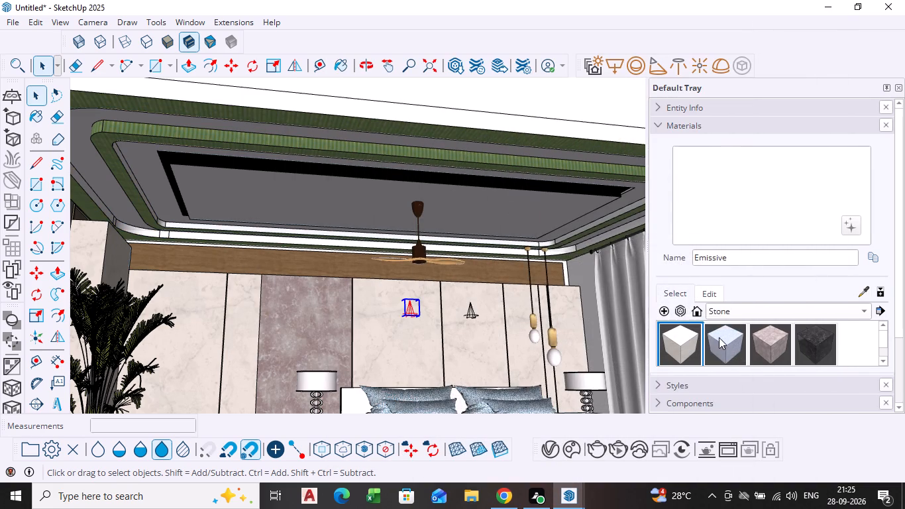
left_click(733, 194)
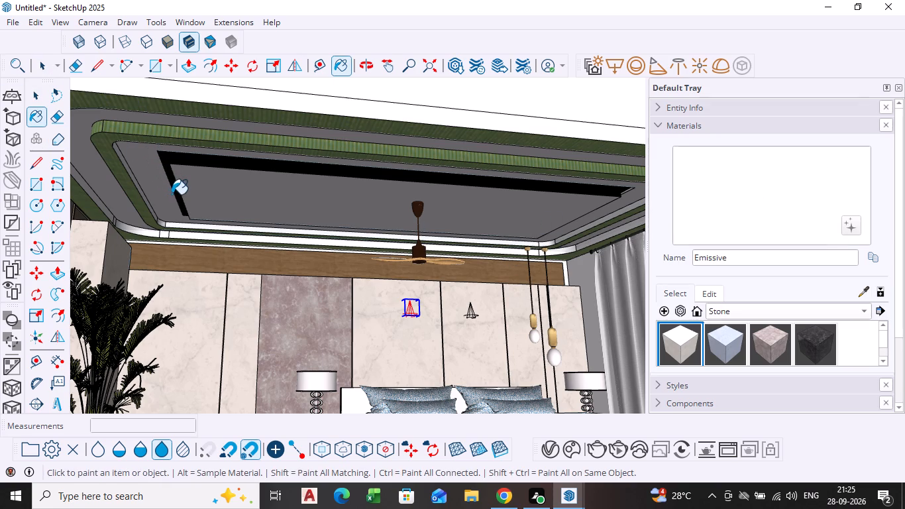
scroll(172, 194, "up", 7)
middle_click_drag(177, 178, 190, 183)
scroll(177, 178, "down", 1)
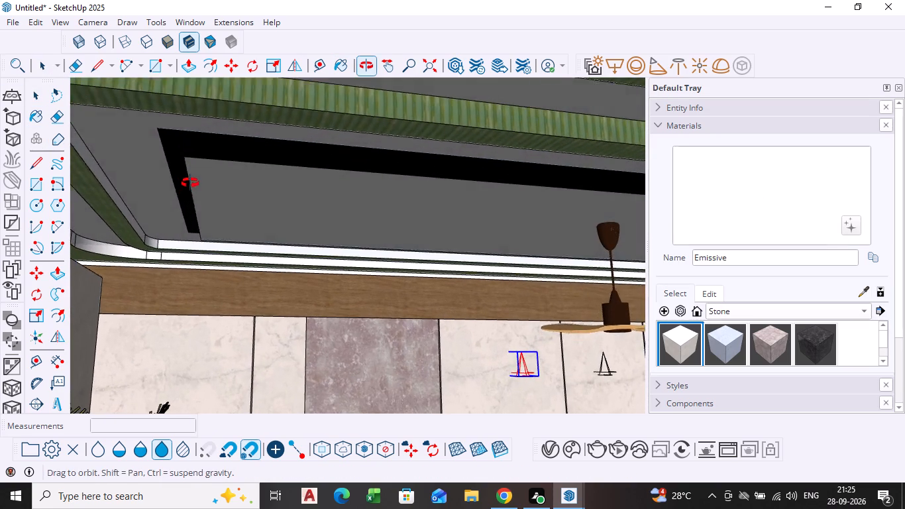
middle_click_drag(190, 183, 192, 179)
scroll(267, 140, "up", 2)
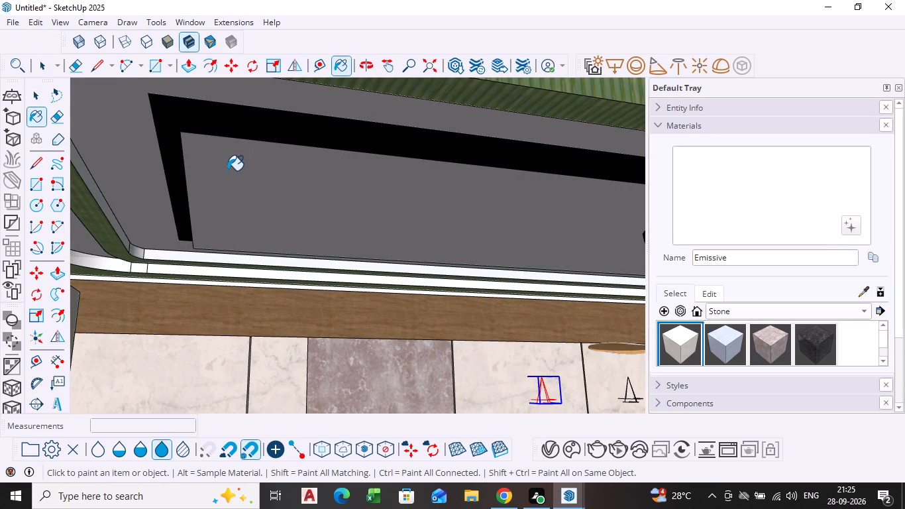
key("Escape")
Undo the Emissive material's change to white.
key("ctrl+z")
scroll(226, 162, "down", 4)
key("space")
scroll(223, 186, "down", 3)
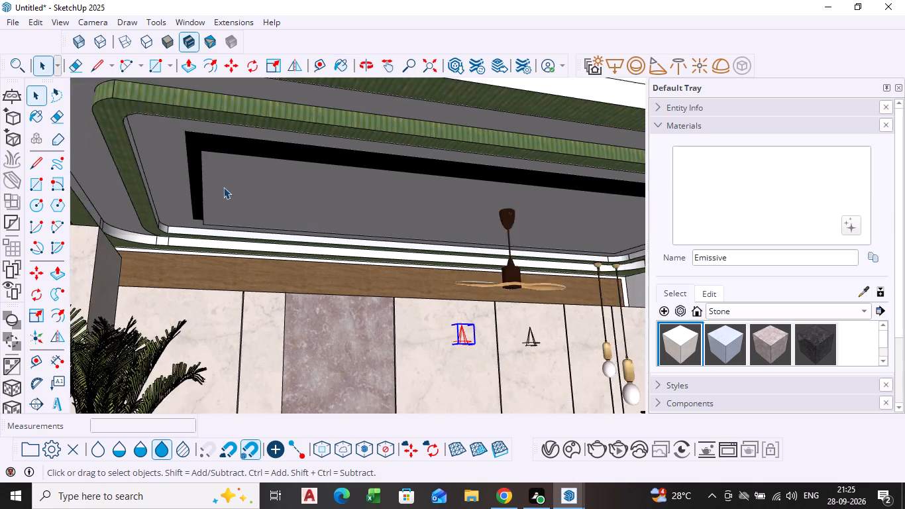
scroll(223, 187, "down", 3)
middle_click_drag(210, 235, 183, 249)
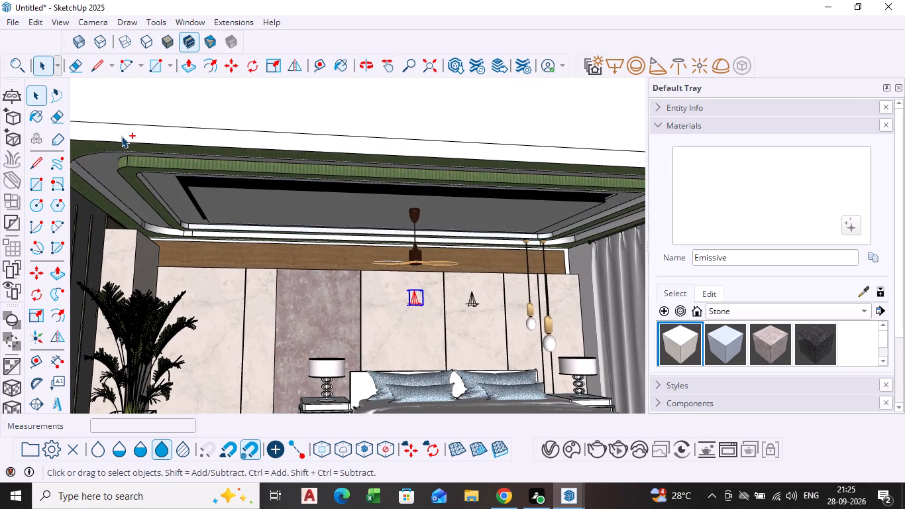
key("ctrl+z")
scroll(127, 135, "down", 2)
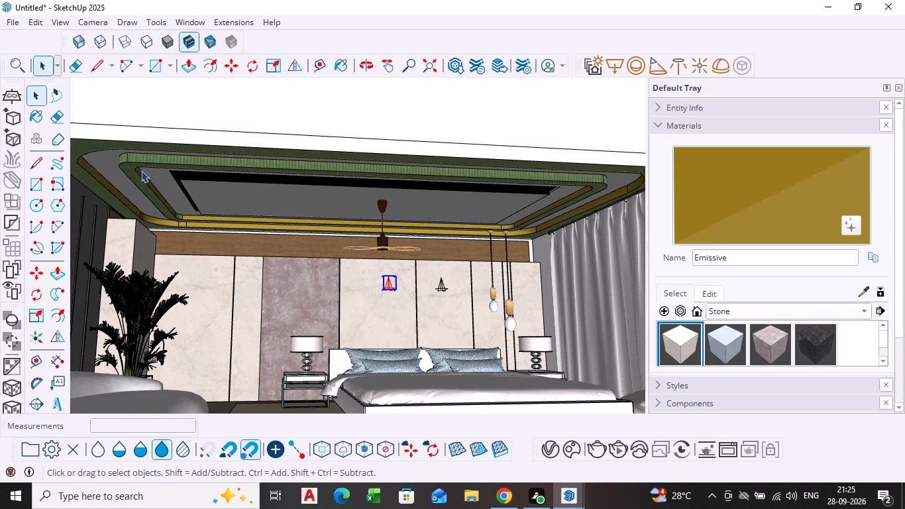
Paint the central ceiling panel's front long side and both short end faces with the Emissive material.
middle_click_drag(168, 202, 176, 180)
scroll(184, 171, "up", 4)
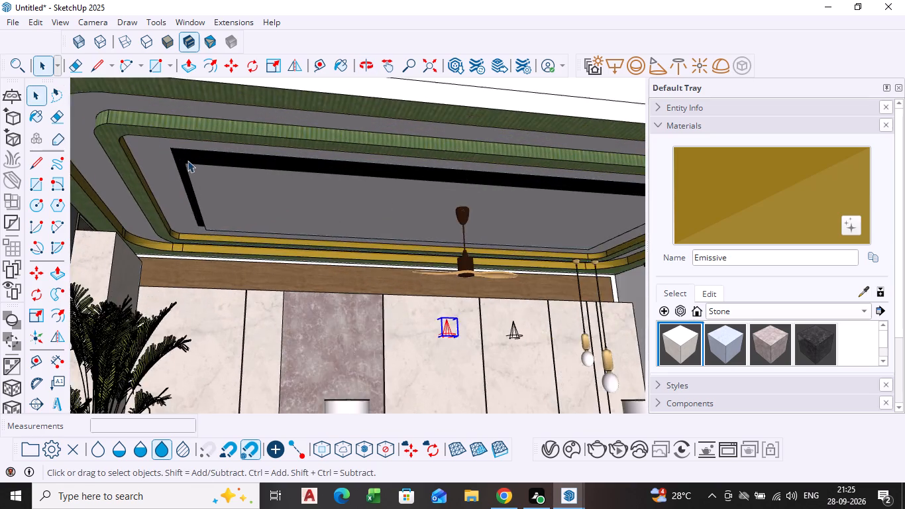
scroll(191, 159, "up", 9)
middle_click_drag(211, 184, 251, 215)
scroll(263, 215, "up", 7)
left_click(737, 207)
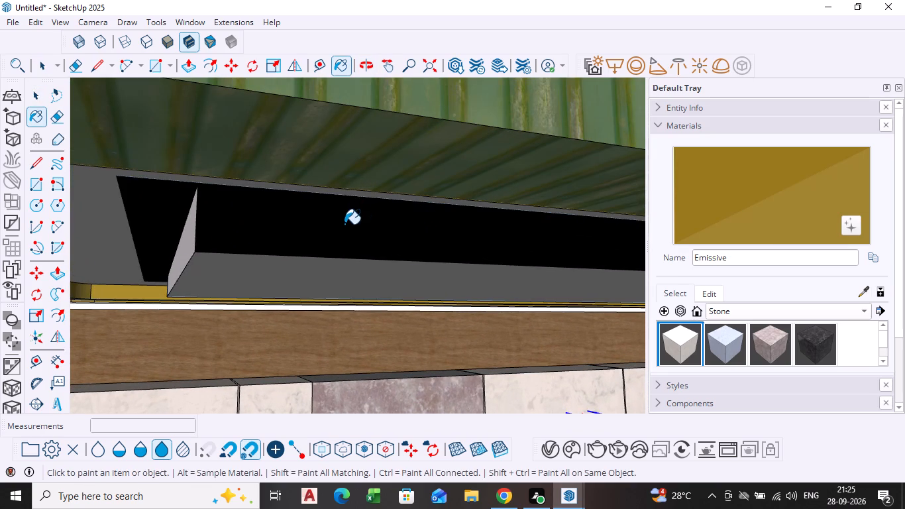
left_click(345, 225)
middle_click_drag(193, 254, 248, 263)
left_click(173, 227)
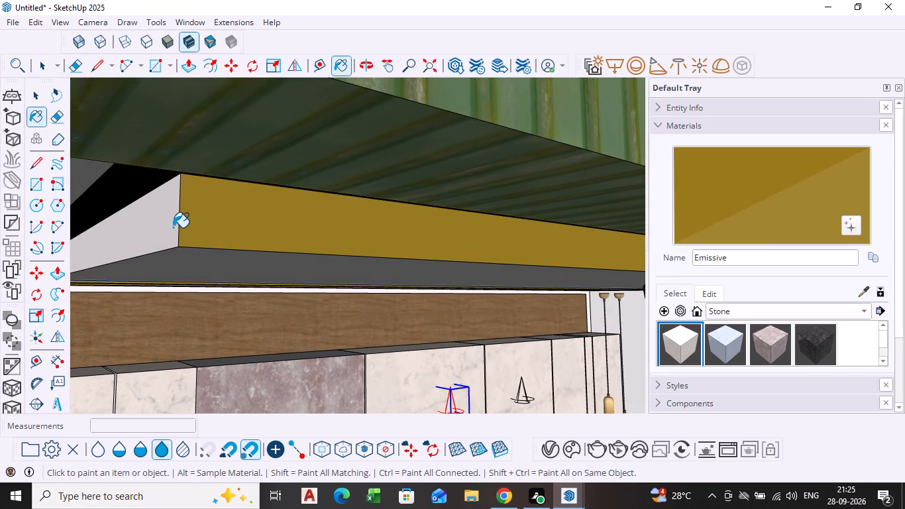
scroll(197, 235, "down", 5)
scroll(400, 283, "down", 1)
middle_click_drag(400, 283, 242, 238)
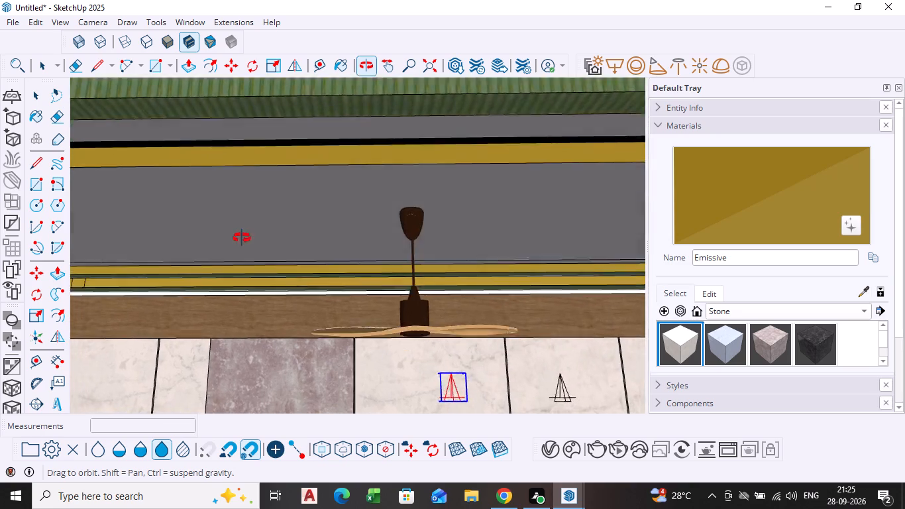
middle_click_drag(242, 238, 124, 274)
left_click(507, 193)
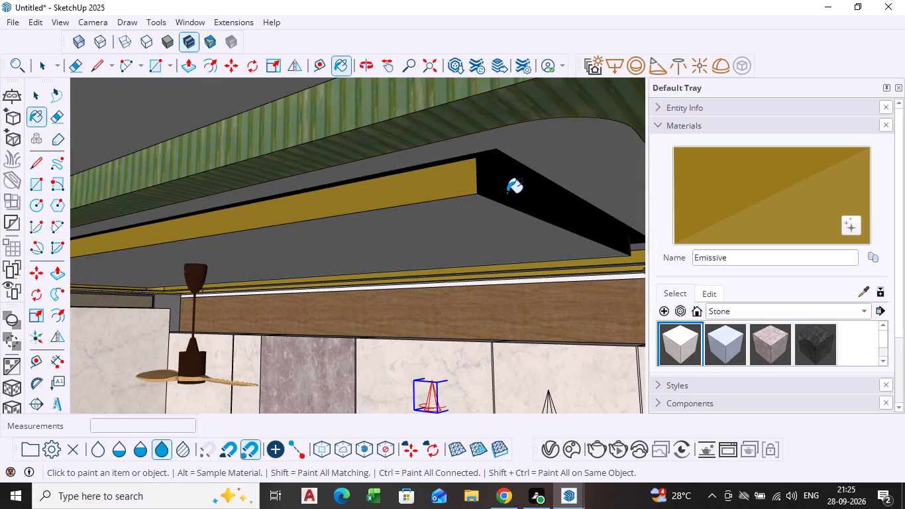
Paint the central ceiling panel's remaining long side, facing the bed wall, with the Emissive material.
middle_click_drag(483, 304, 413, 250)
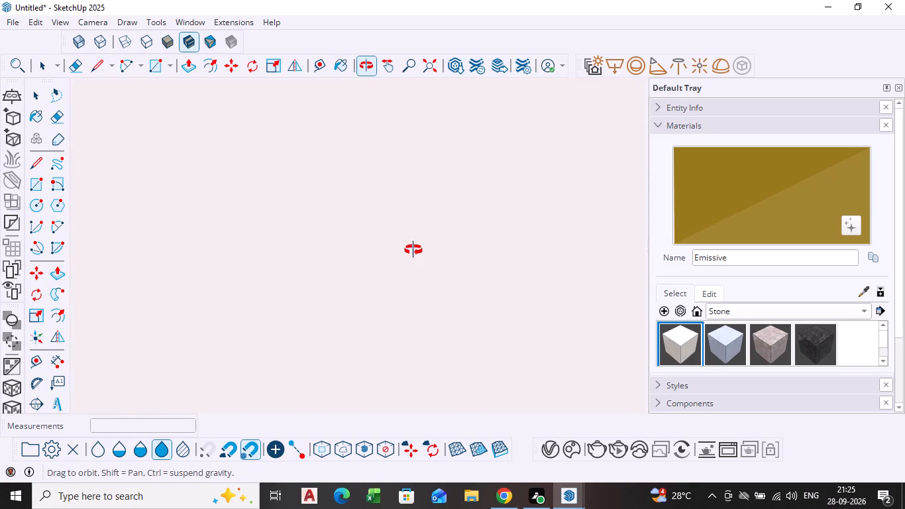
middle_click_drag(413, 250, 482, 258)
scroll(502, 203, "up", 6)
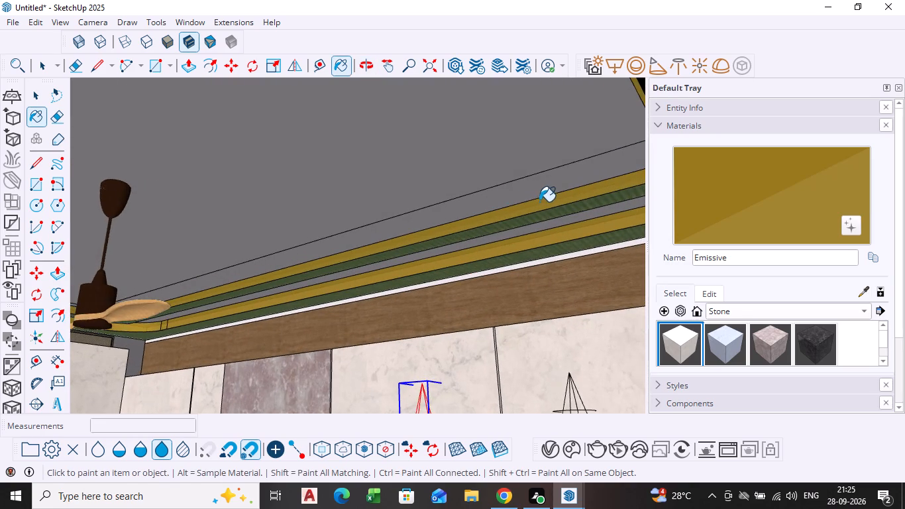
middle_click_drag(527, 199, 476, 223)
middle_click_drag(487, 205, 430, 221)
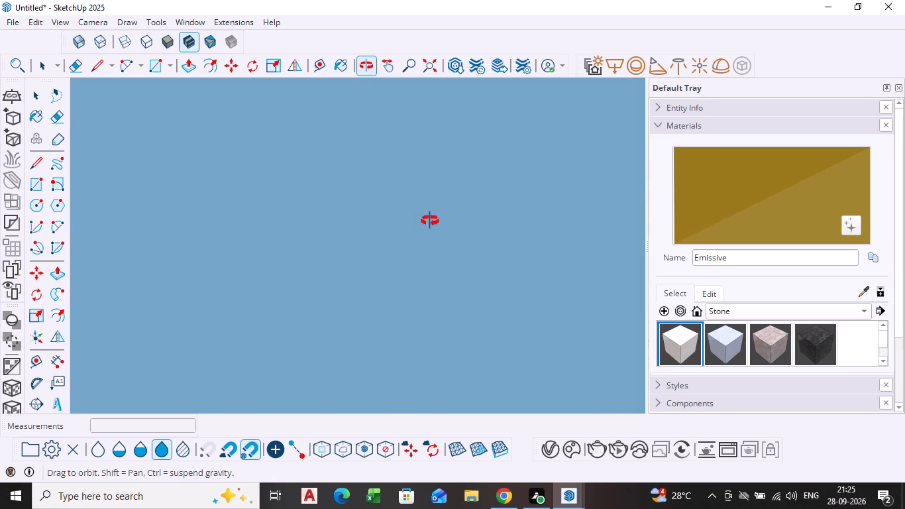
middle_click_drag(430, 221, 490, 211)
scroll(514, 192, "up", 7)
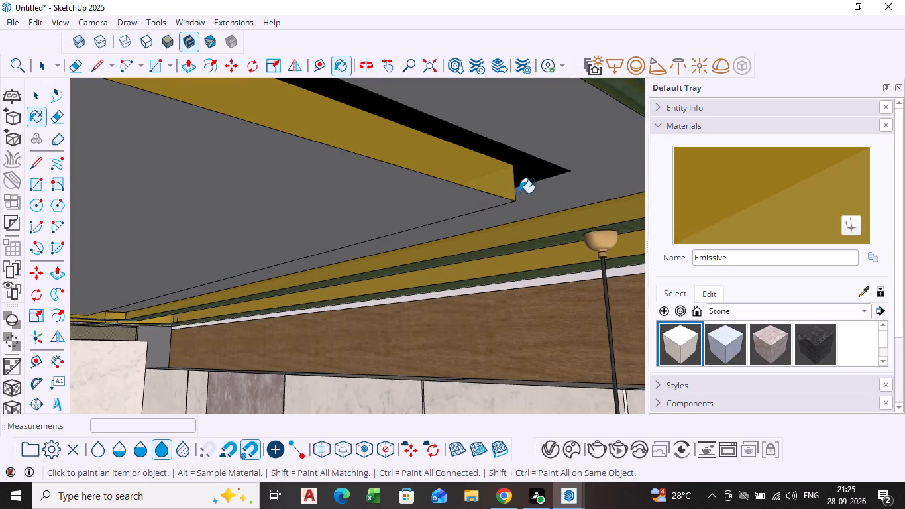
middle_click_drag(519, 194, 478, 215)
scroll(484, 208, "up", 5)
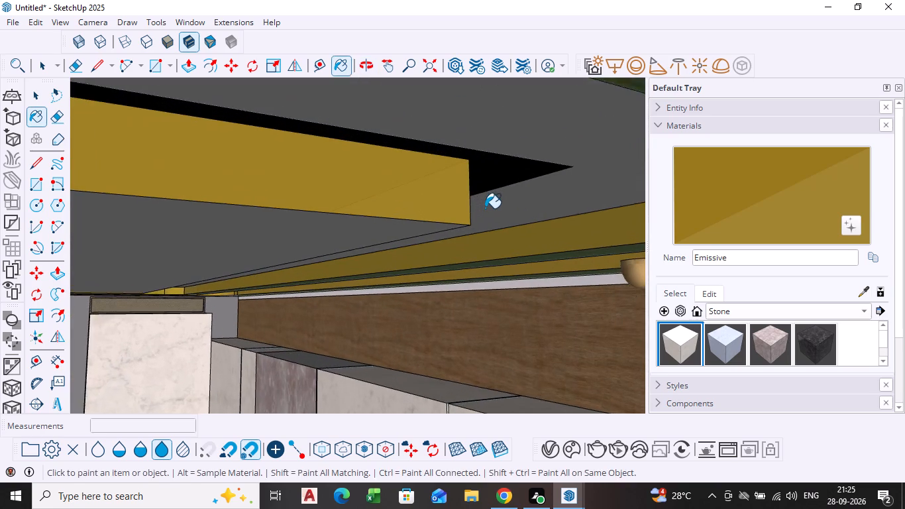
middle_click_drag(485, 209, 347, 217)
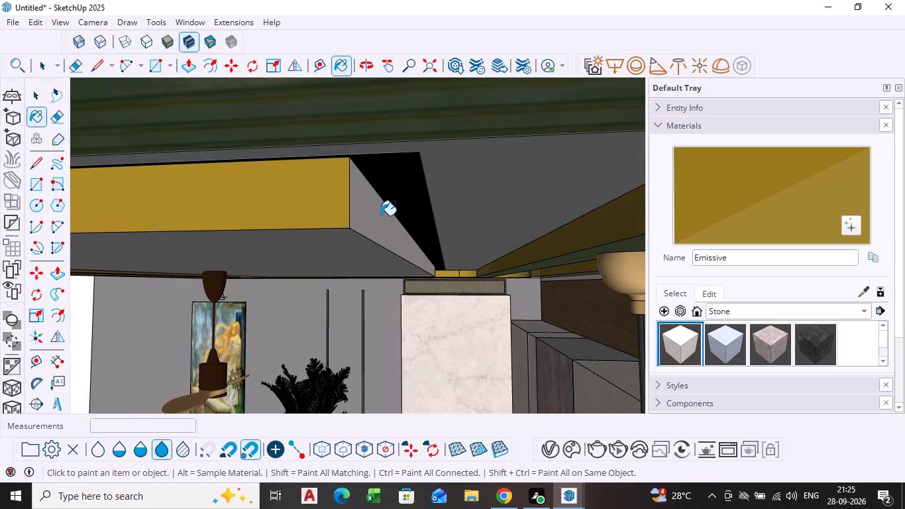
left_click(368, 220)
Examine the whole room from the front, including the ceiling coves, central panel, bed wall and rug.
scroll(262, 217, "down", 11)
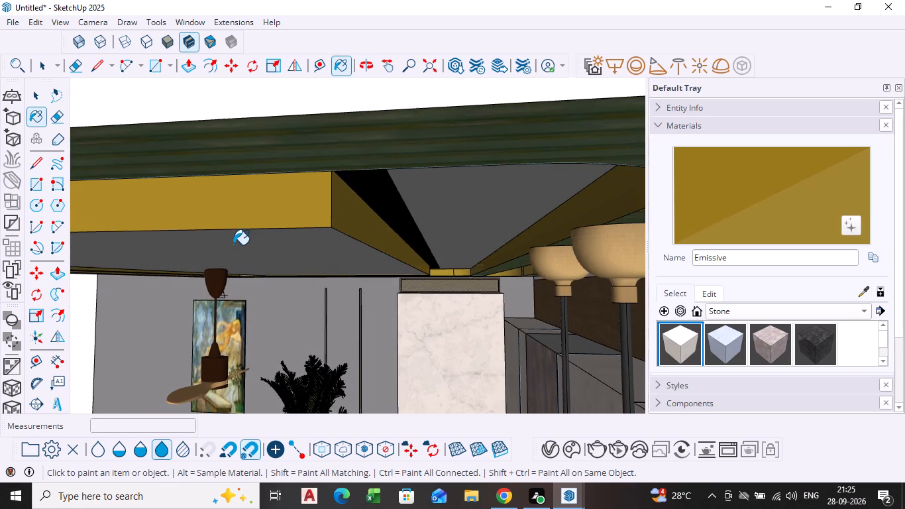
scroll(233, 246, "down", 7)
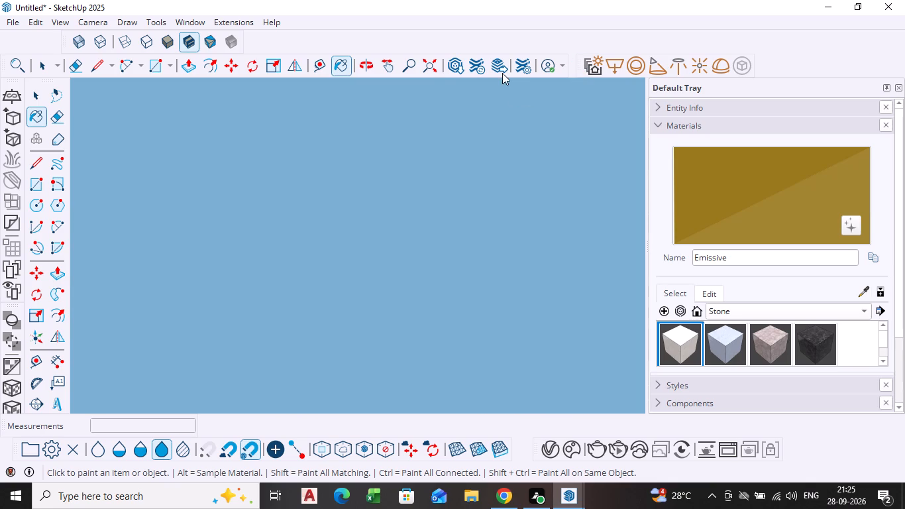
left_click(435, 66)
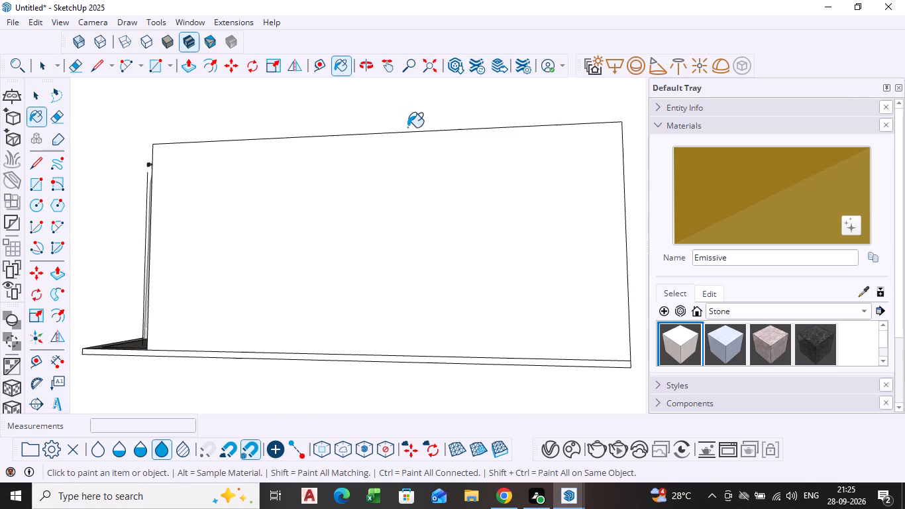
middle_click_drag(307, 227, 562, 241)
scroll(290, 225, "down", 1)
middle_click_drag(297, 231, 433, 276)
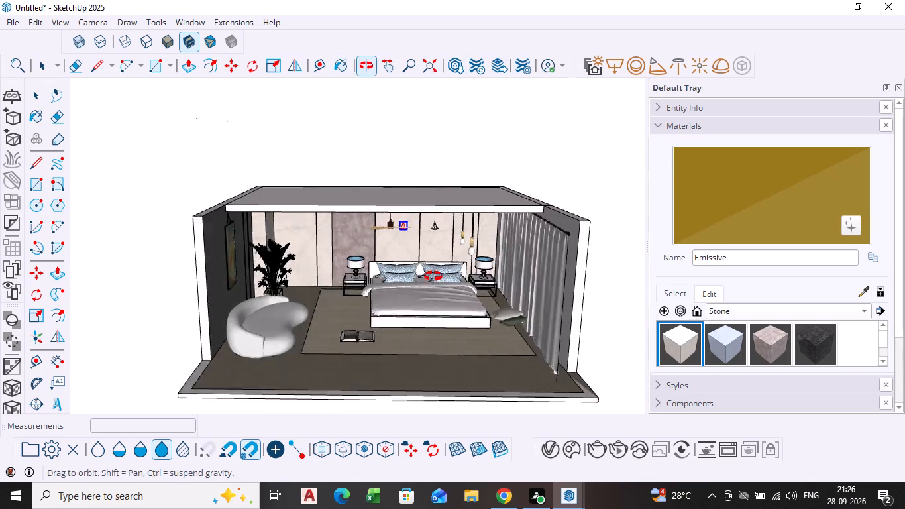
middle_click_drag(433, 276, 423, 237)
scroll(410, 227, "up", 4)
scroll(362, 253, "up", 4)
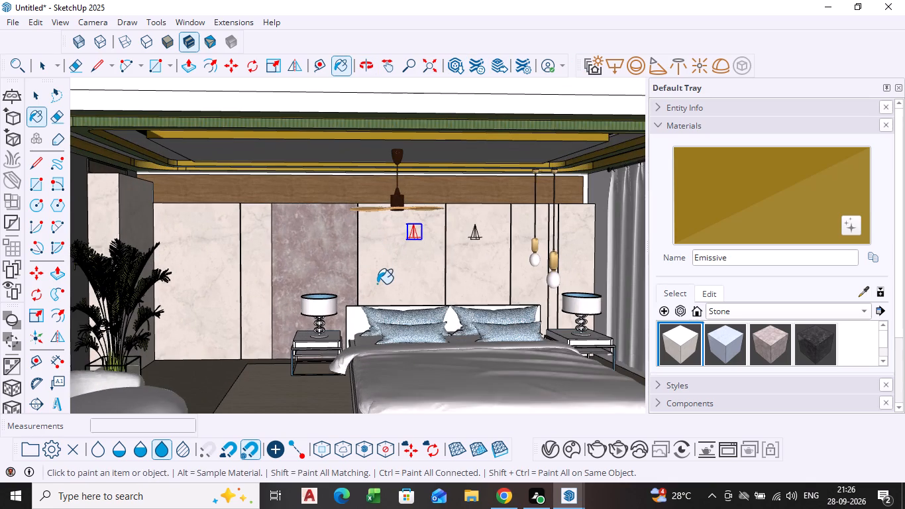
key("space")
left_click(273, 382)
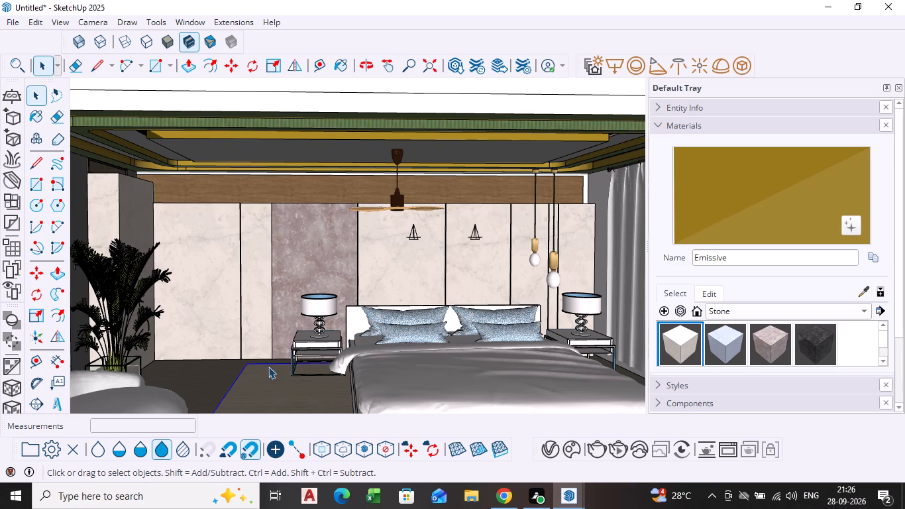
scroll(304, 308, "down", 3)
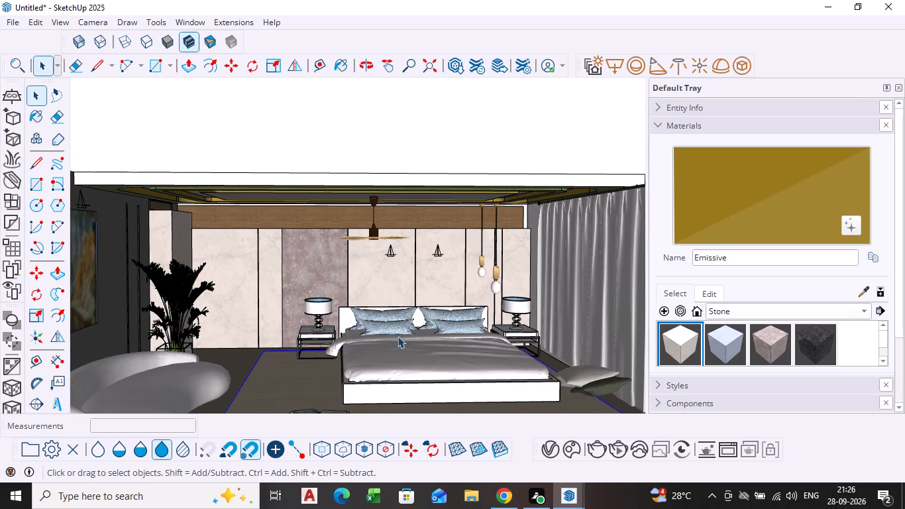
Start a non-interactive V-Ray render of the whole bedroom from the front, framing the ceiling coves, bed wall, sofa and curtains.
middle_click_drag(401, 331, 421, 275, "shift")
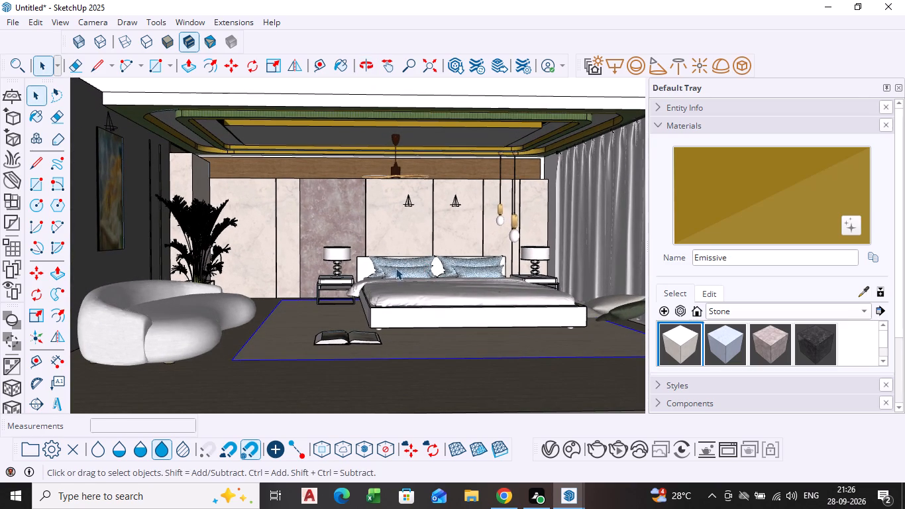
middle_click_drag(441, 279, 398, 285, "shift")
scroll(433, 279, "down", 1, "shift")
middle_click_drag(340, 293, 355, 294, "shift")
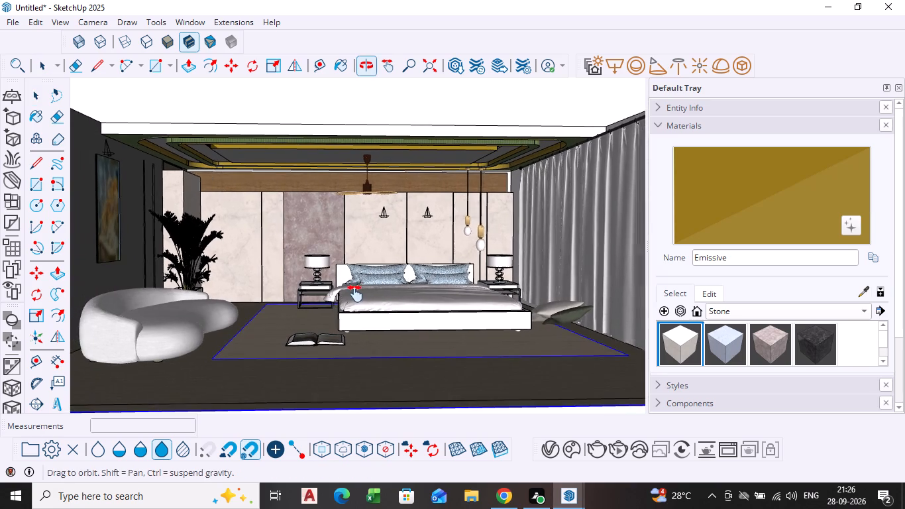
middle_click_drag(355, 294, 362, 294, "shift")
scroll(434, 294, "up", 1)
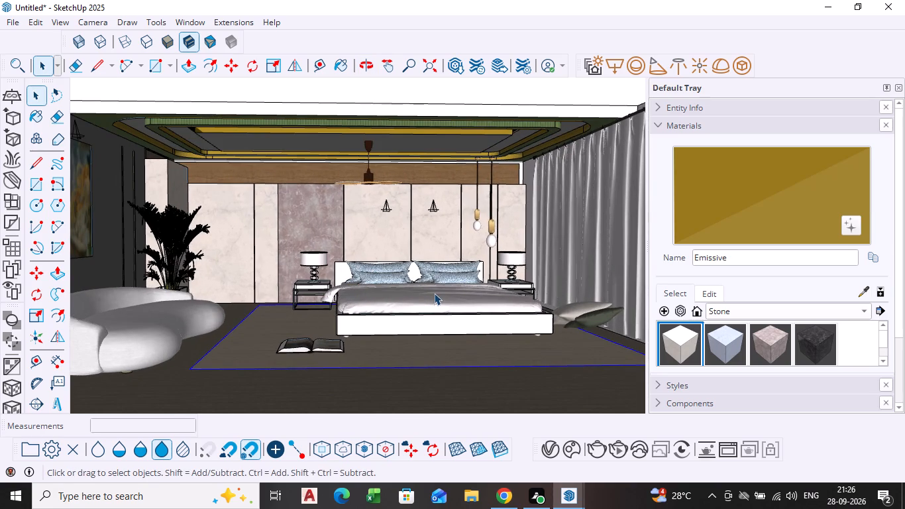
scroll(409, 289, "down", 1)
middle_click_drag(406, 286, 407, 271)
scroll(399, 256, "up", 1)
scroll(390, 250, "down", 1)
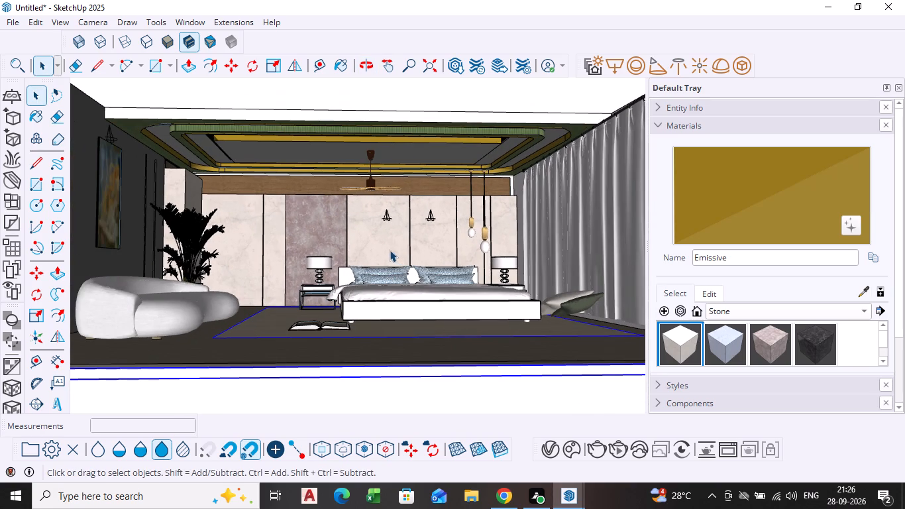
scroll(389, 247, "up", 1)
middle_click_drag(388, 247, 402, 249, "shift")
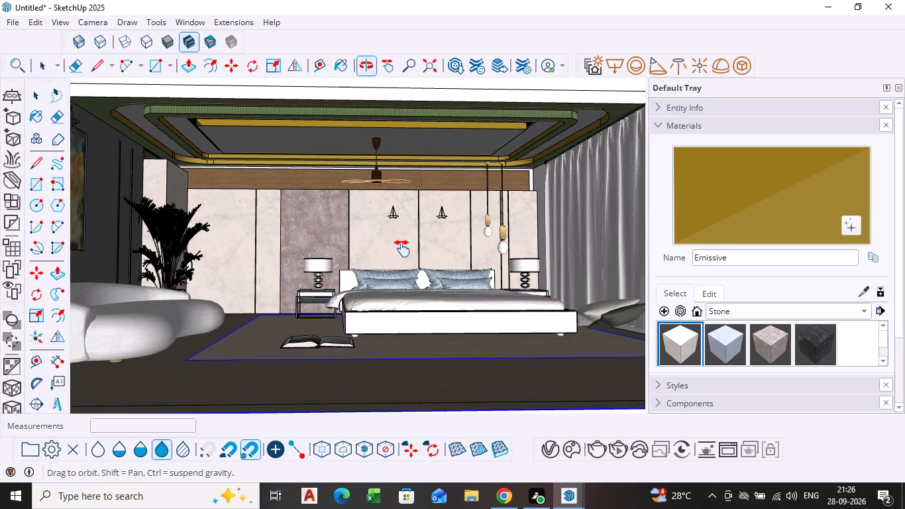
middle_click_drag(402, 249, 405, 250, "shift")
scroll(401, 246, "down", 1)
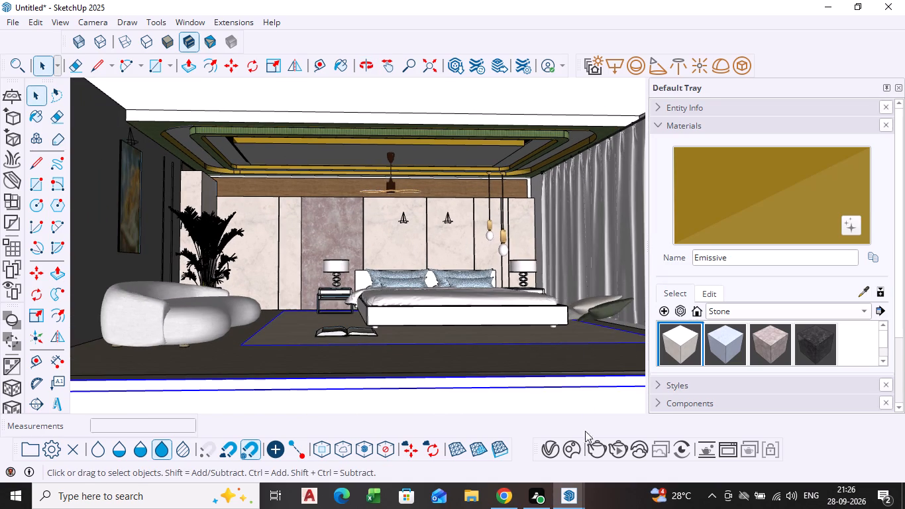
left_click(593, 448)
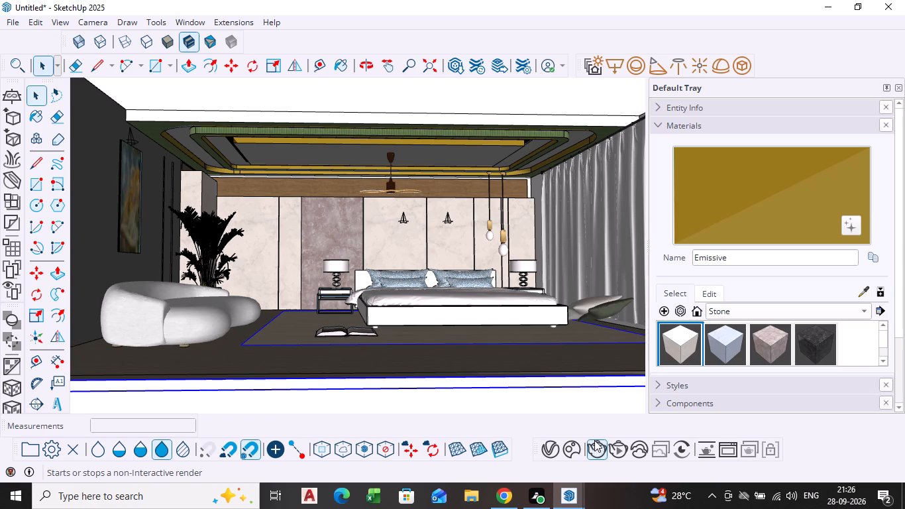
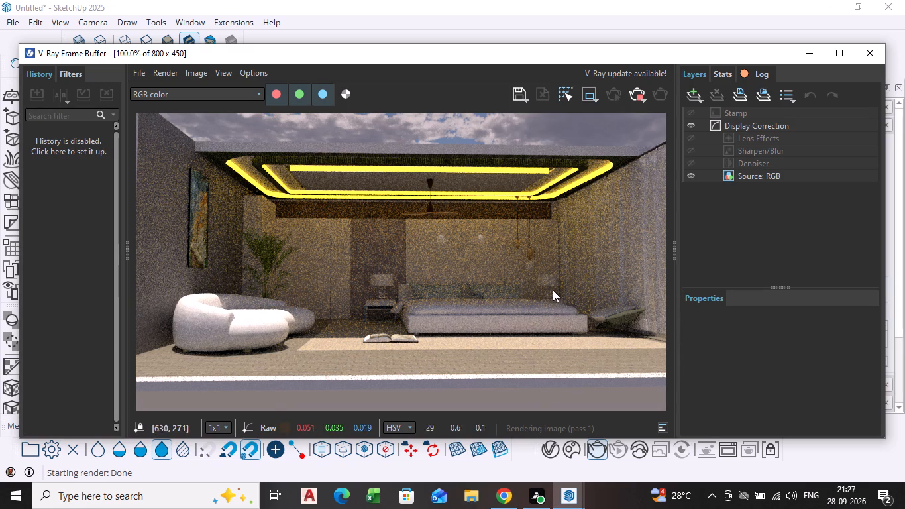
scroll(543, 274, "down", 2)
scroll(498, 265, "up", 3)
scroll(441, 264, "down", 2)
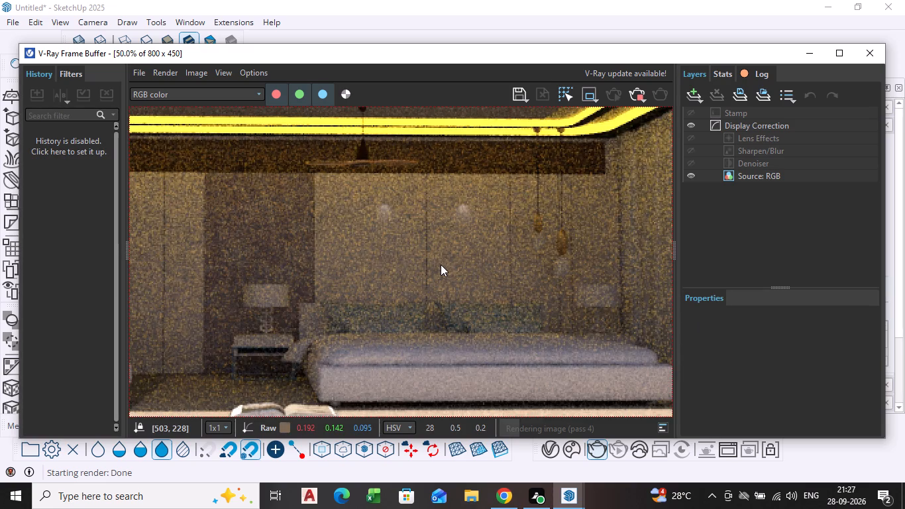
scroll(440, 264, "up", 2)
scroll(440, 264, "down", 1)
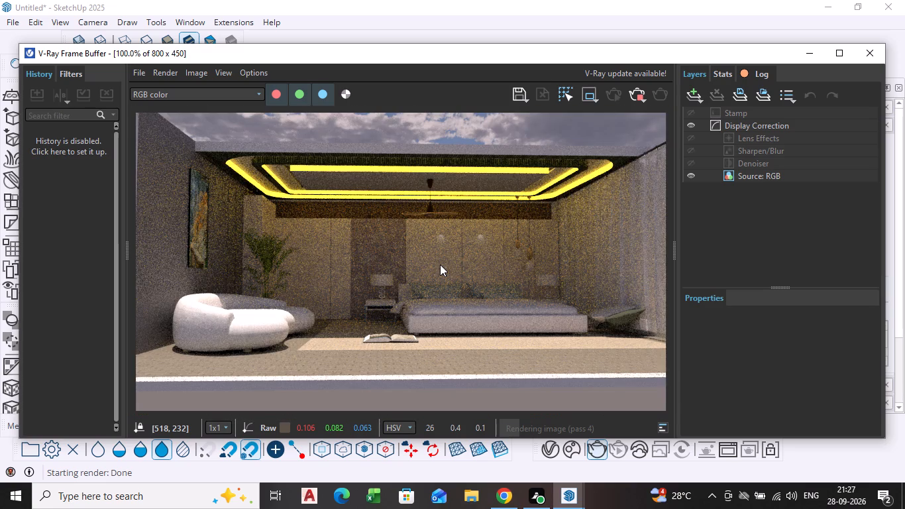
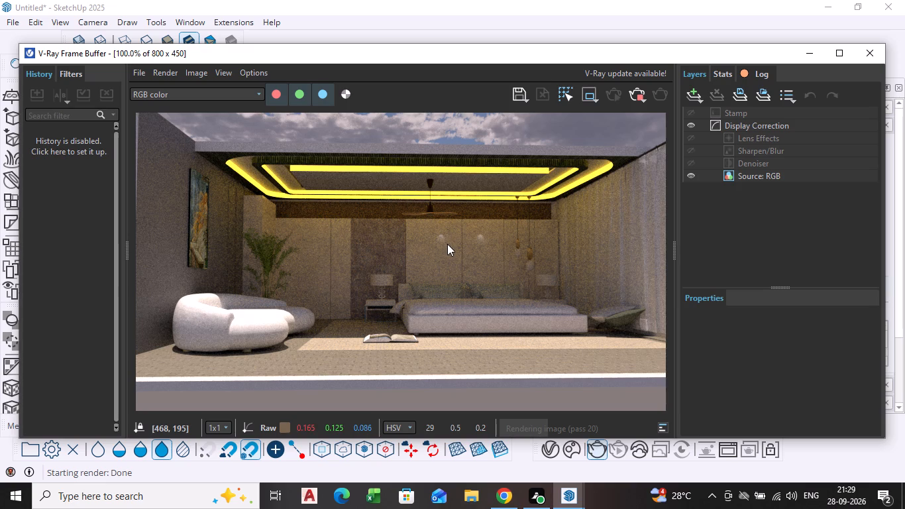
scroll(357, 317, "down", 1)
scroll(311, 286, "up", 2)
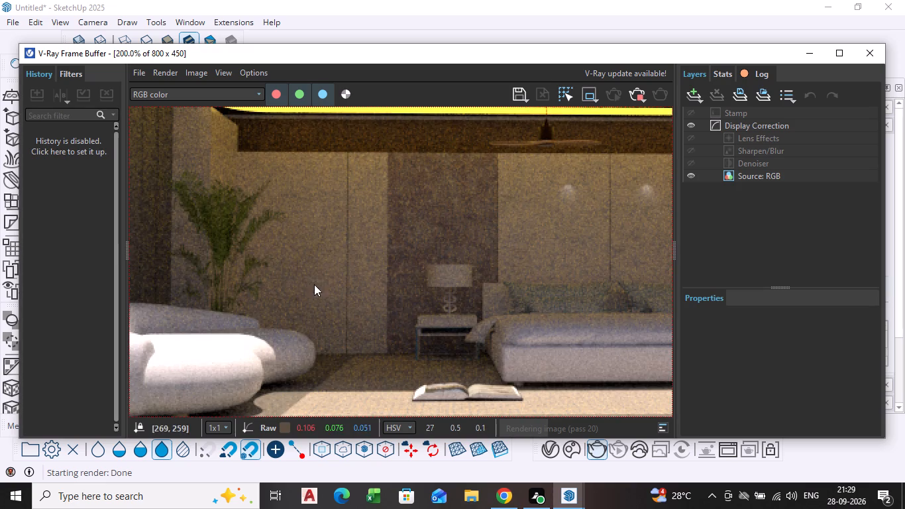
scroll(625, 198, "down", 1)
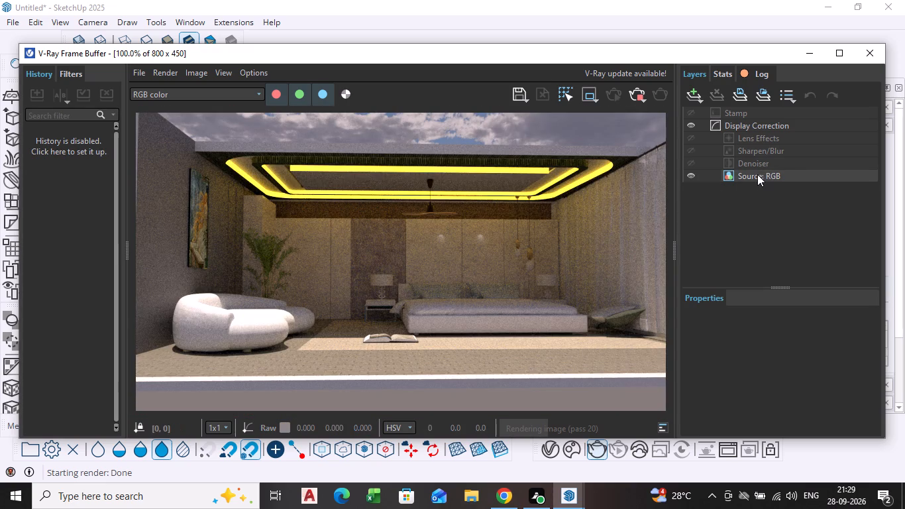
Enlarge the frame buffer's Properties pane by raising its divider closer to the layer list.
left_click(784, 286)
left_click_drag(778, 288, 767, 224)
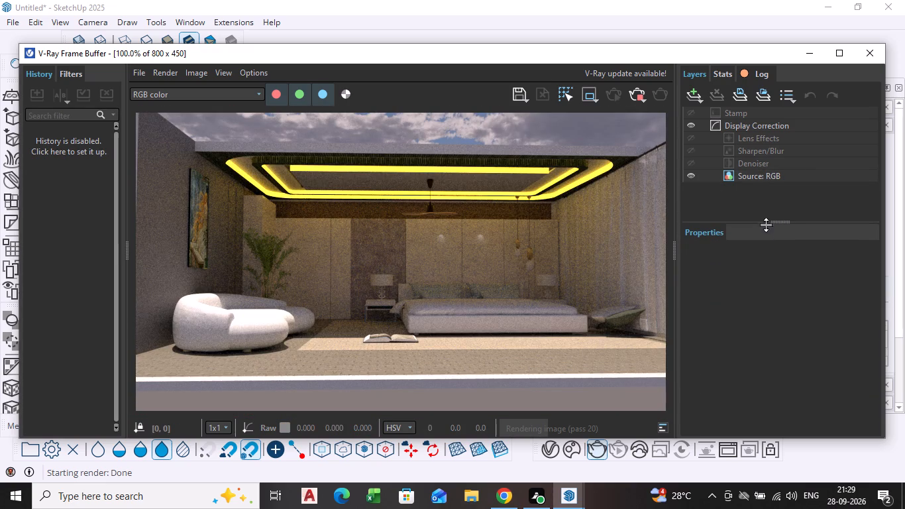
left_click(761, 264)
double_click(781, 224)
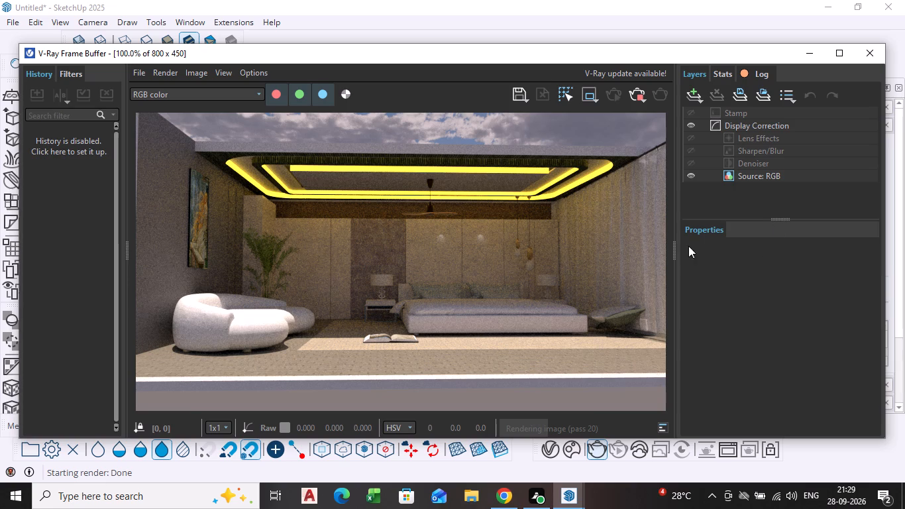
left_click(676, 253)
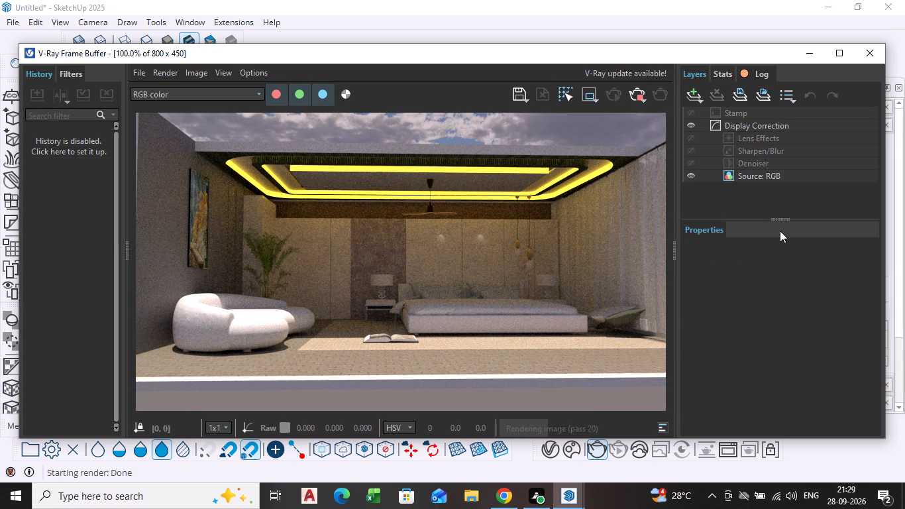
double_click(782, 225)
left_click(776, 225)
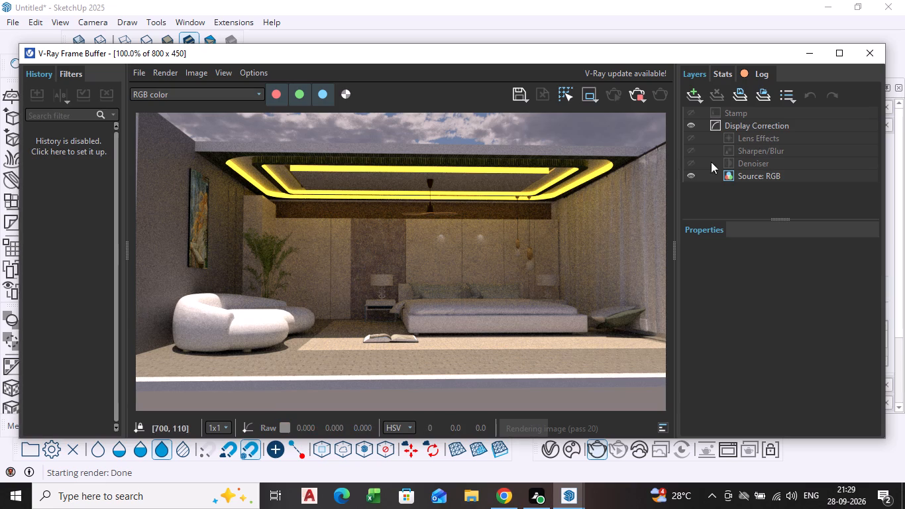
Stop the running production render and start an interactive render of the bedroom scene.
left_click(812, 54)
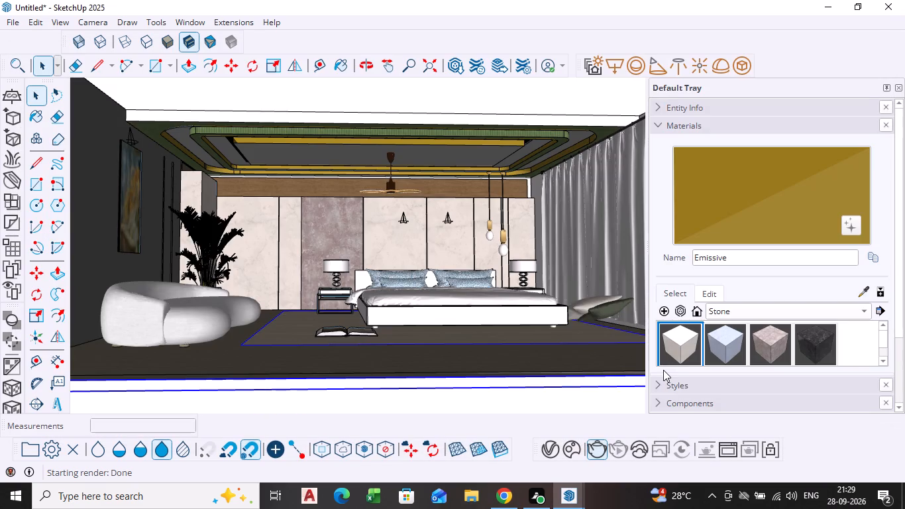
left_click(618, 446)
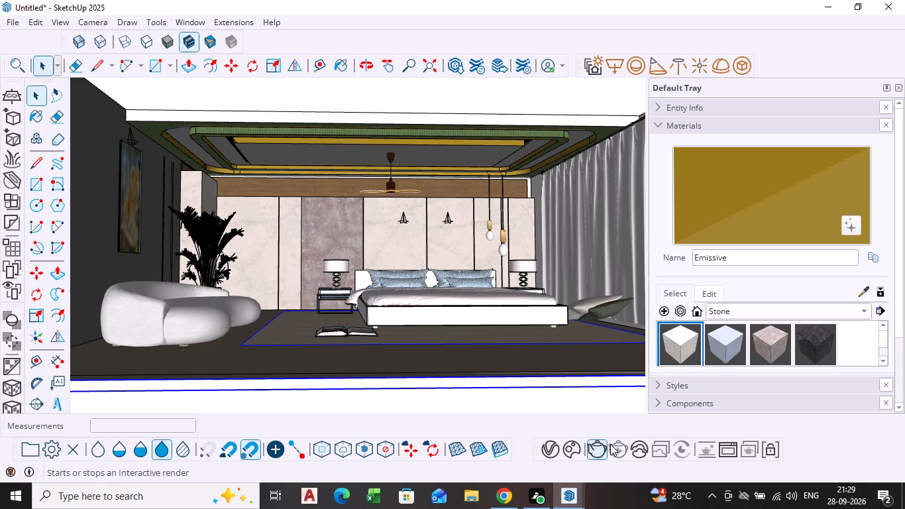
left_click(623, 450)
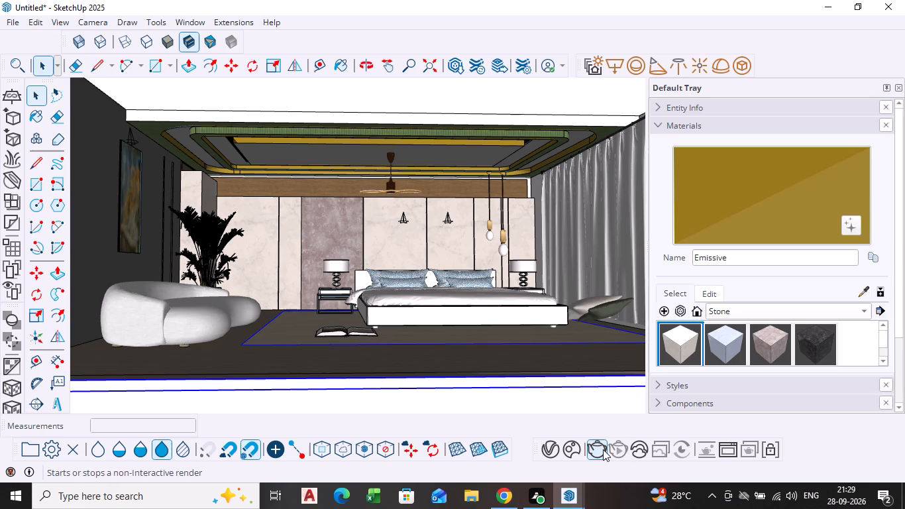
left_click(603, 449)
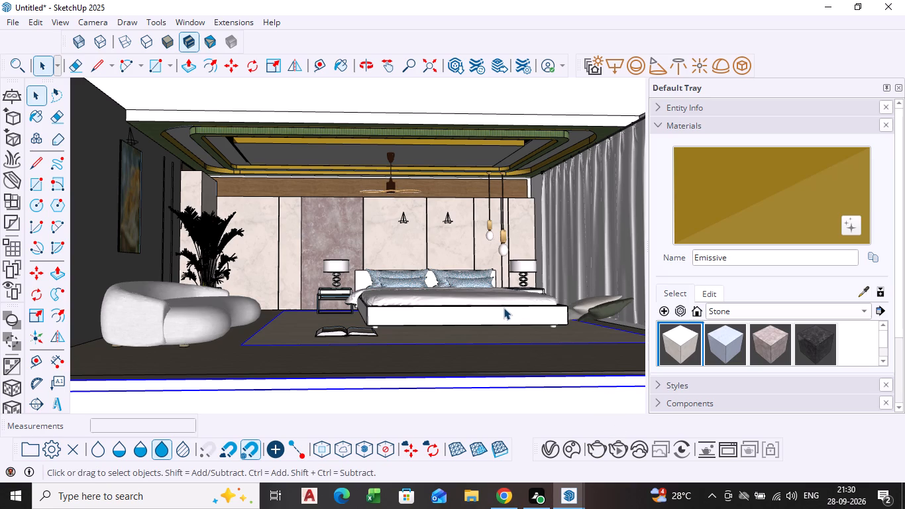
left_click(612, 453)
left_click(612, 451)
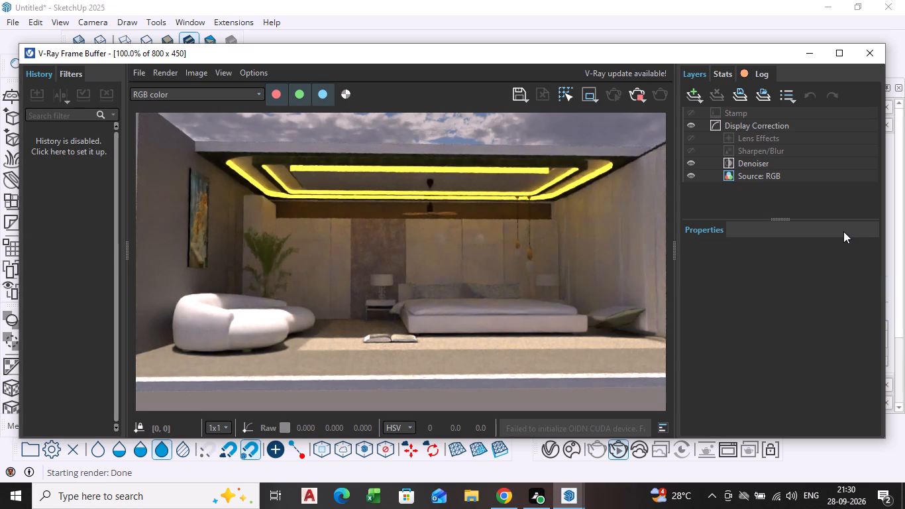
Stop the interactive render and start a new non-interactive V-Ray render of the bedroom scene.
left_click(809, 51)
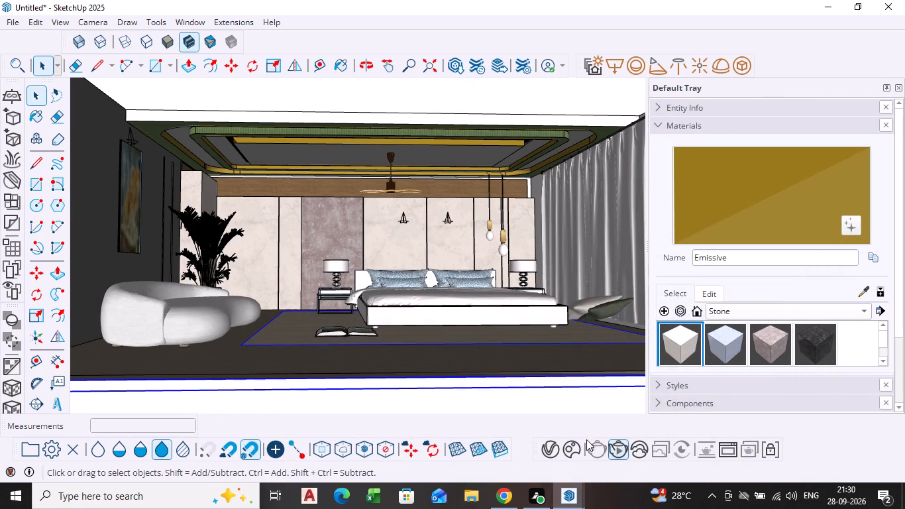
left_click(437, 323)
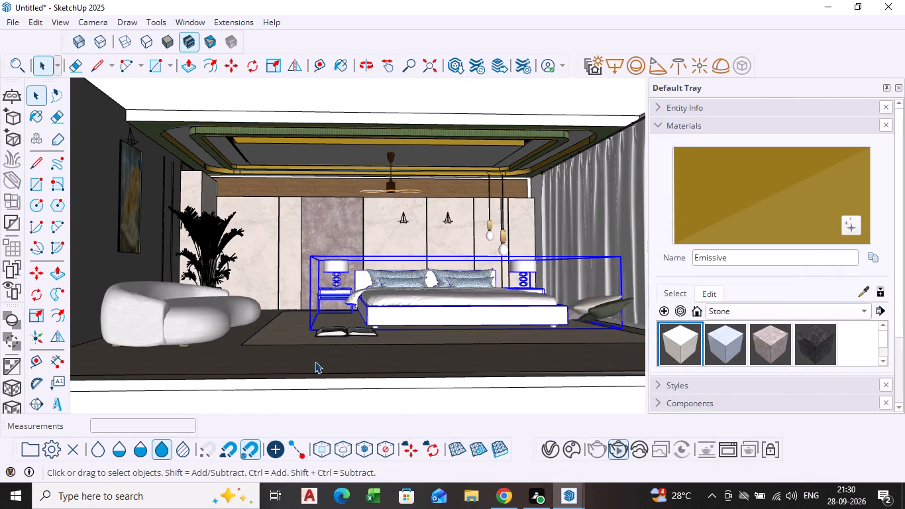
left_click(306, 356)
left_click(613, 449)
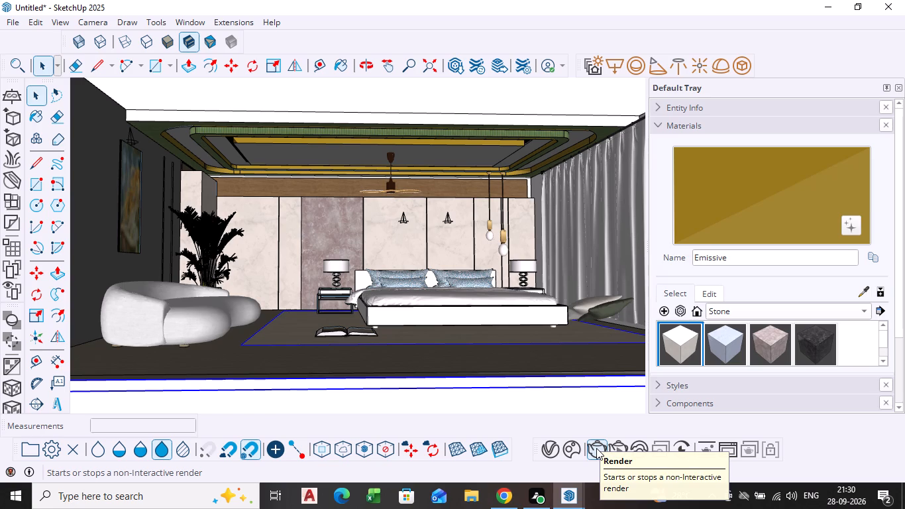
left_click(596, 448)
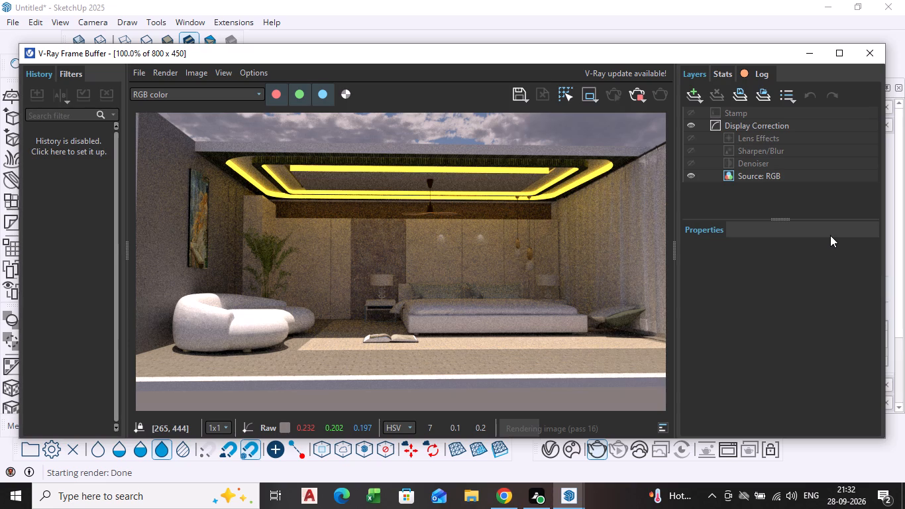
Examine the pendant lights and the wall panels behind the bed in the progressing render.
scroll(826, 221, "up", 2)
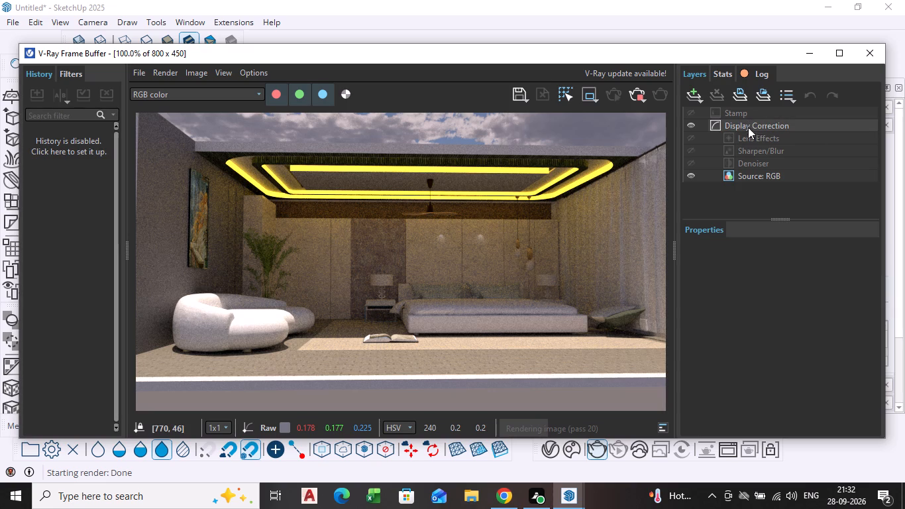
scroll(747, 168, "down", 1)
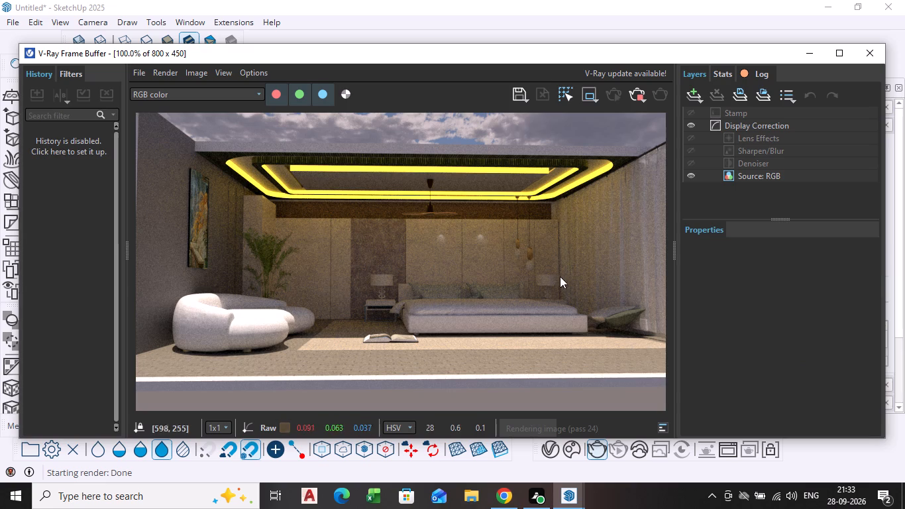
scroll(542, 264, "up", 2)
scroll(466, 221, "up", 1)
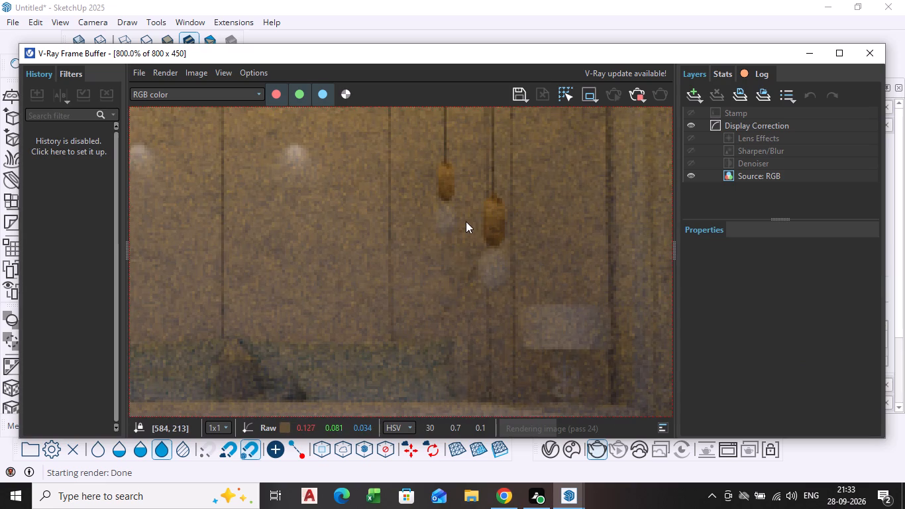
scroll(466, 221, "up", 1)
scroll(465, 221, "down", 7)
scroll(314, 250, "up", 3)
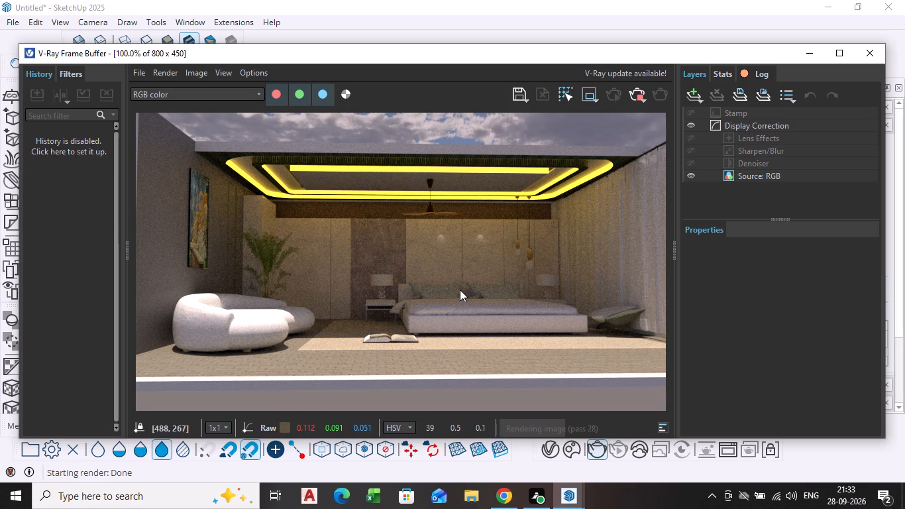
Examine the bed pillows and headboard wall up close, comparing them with the whole rendered view.
scroll(460, 290, "up", 4)
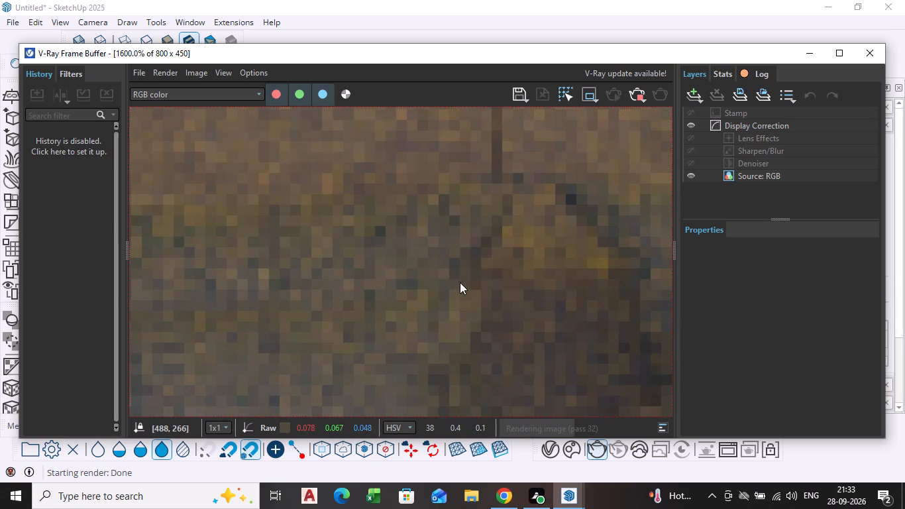
scroll(460, 270, "down", 5)
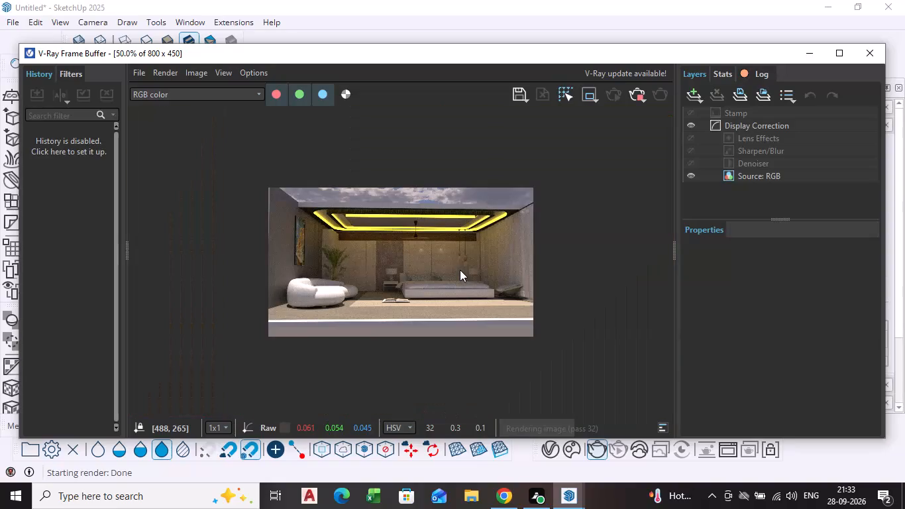
scroll(460, 270, "up", 2)
scroll(460, 270, "down", 1)
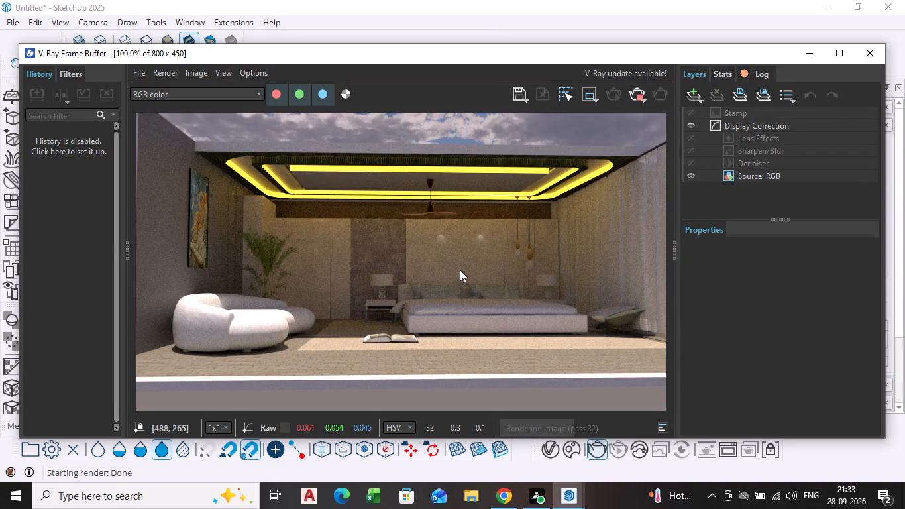
scroll(460, 270, "down", 1)
scroll(454, 280, "up", 2)
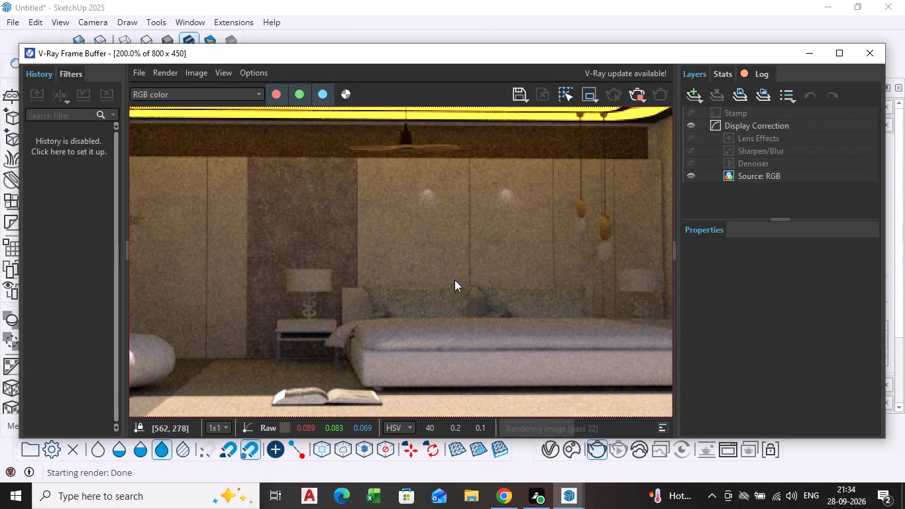
scroll(454, 280, "down", 1)
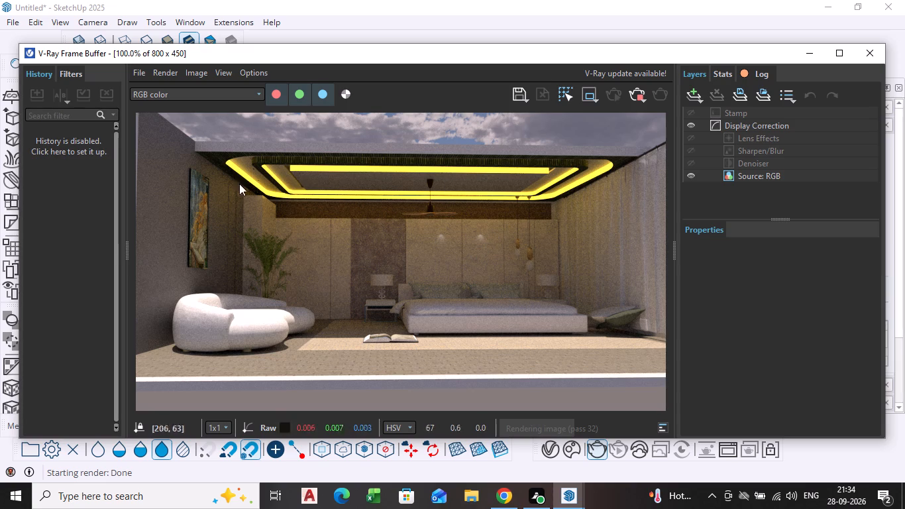
Examine the plant corner and the wooden band below the cove ceiling in the progressing render.
scroll(268, 225, "up", 2)
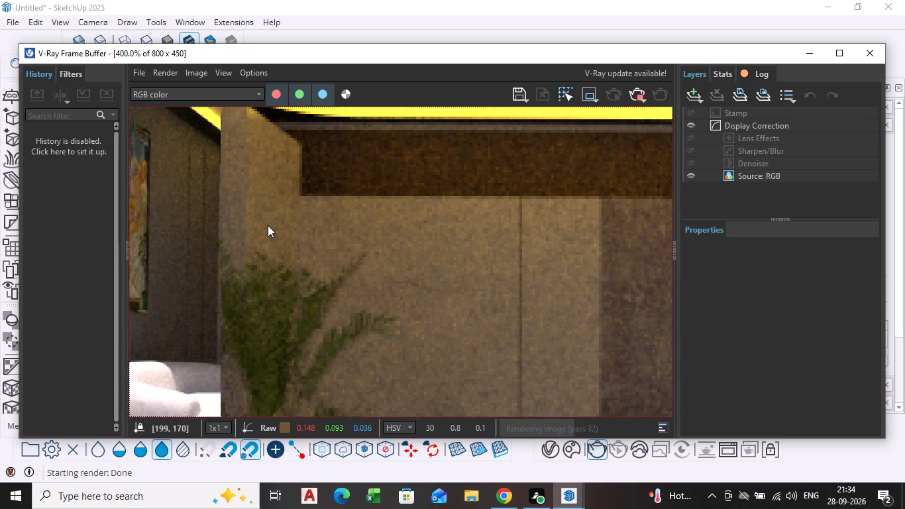
scroll(266, 220, "down", 2)
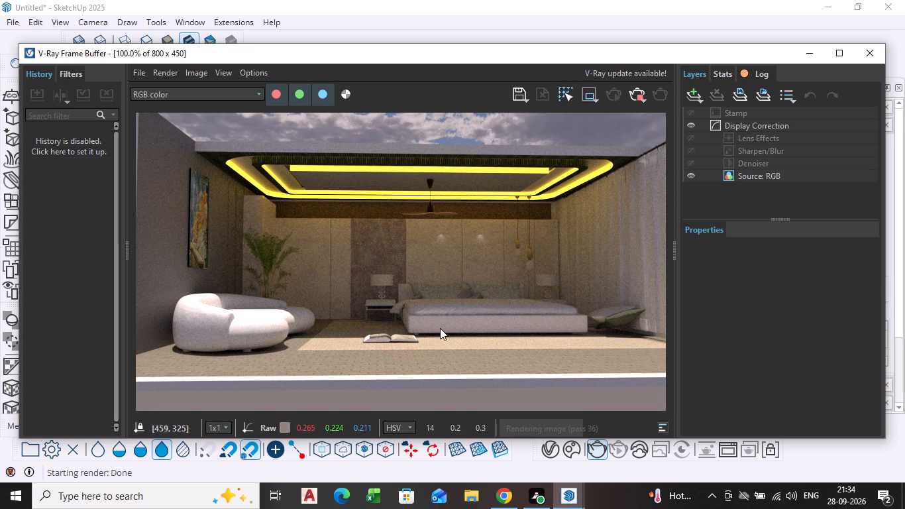
scroll(542, 214, "up", 4)
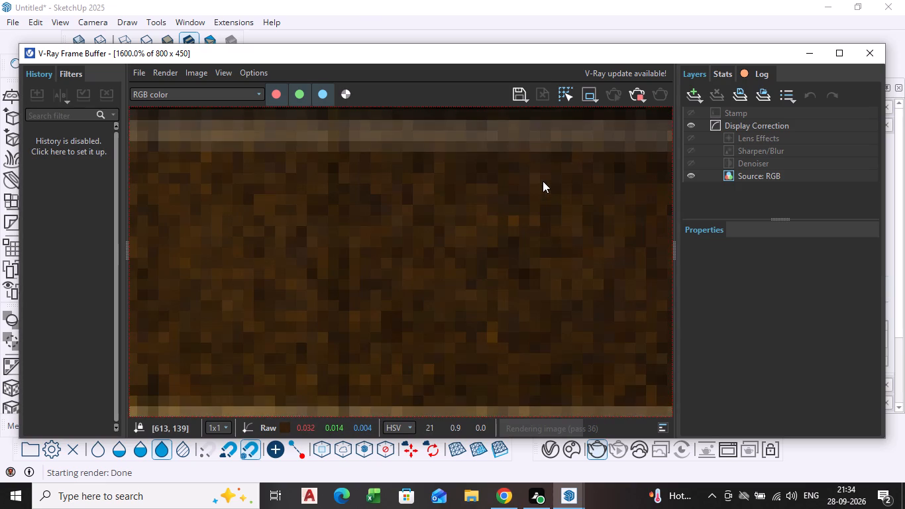
scroll(543, 182, "down", 6)
scroll(401, 315, "up", 1)
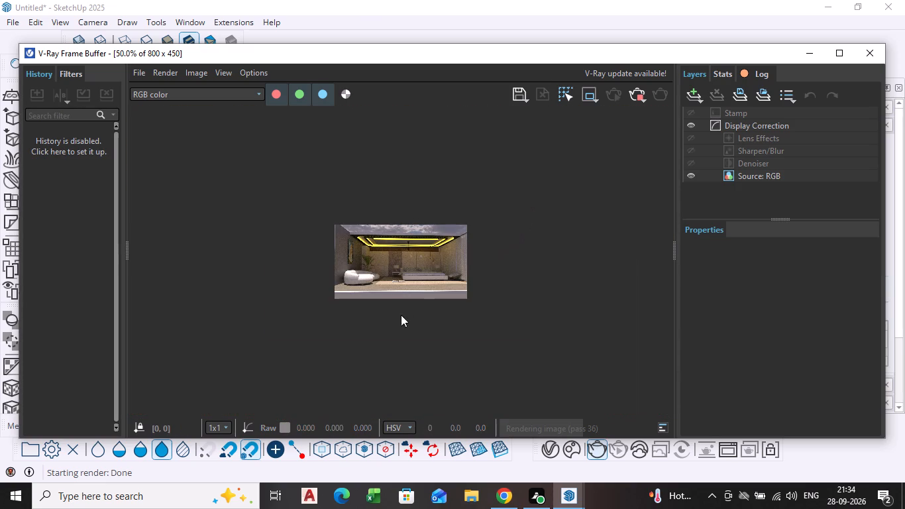
scroll(398, 298, "up", 1)
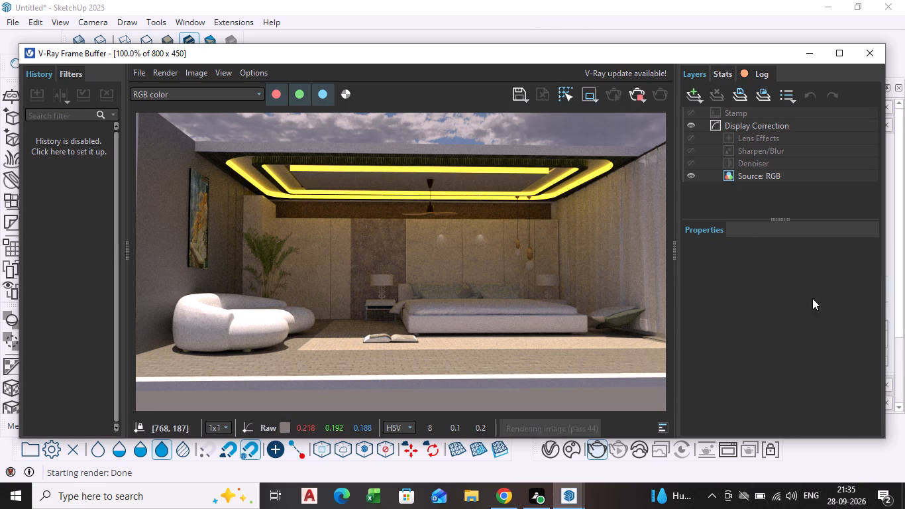
Examine the bed and headboard wall again as the render refines.
scroll(504, 305, "up", 2)
scroll(494, 250, "up", 4)
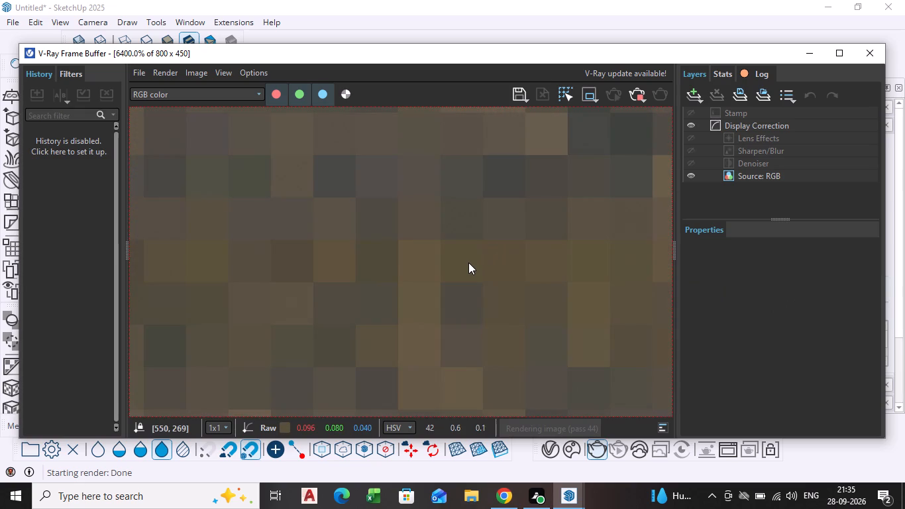
scroll(468, 262, "down", 6)
scroll(459, 264, "up", 1)
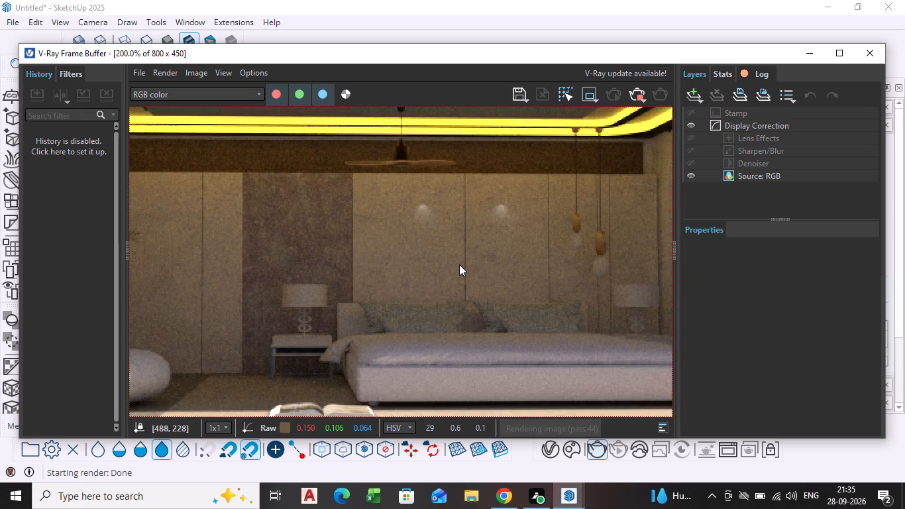
scroll(459, 264, "down", 1)
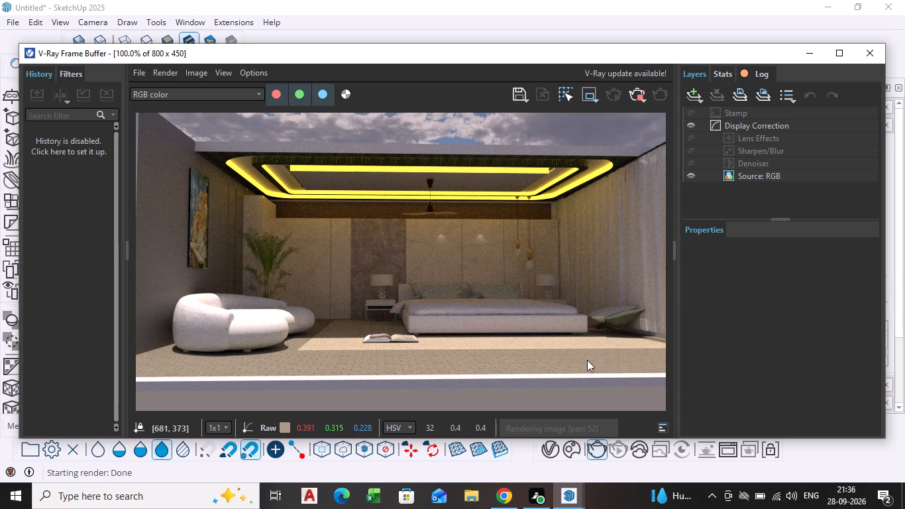
scroll(475, 418, "up", 1)
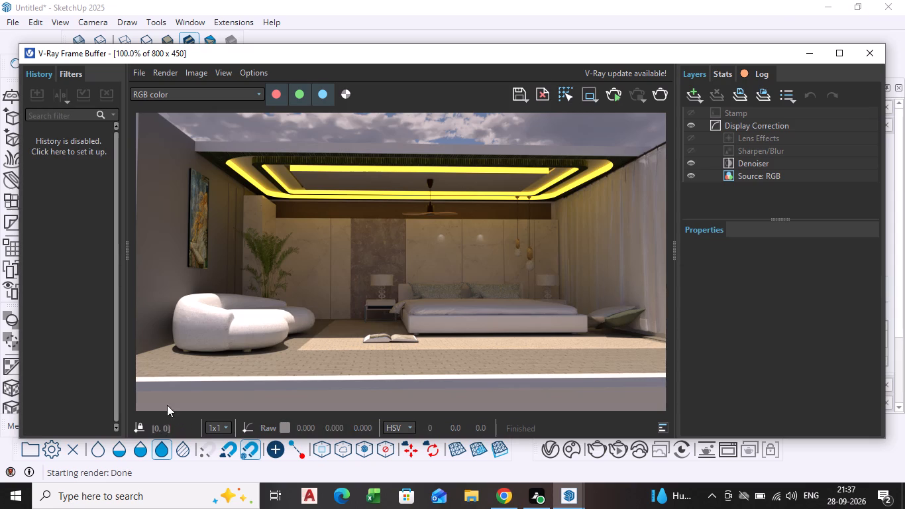
Examine the pillows, bedside lamp and headboard wall up close in the finished render, comparing them with the whole view.
scroll(486, 267, "up", 4)
scroll(456, 291, "down", 4)
scroll(456, 288, "up", 2)
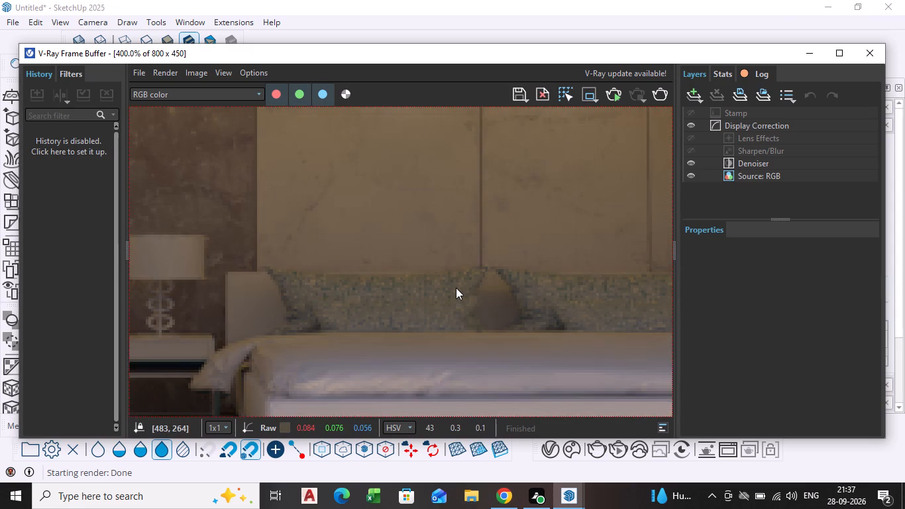
scroll(456, 288, "down", 2)
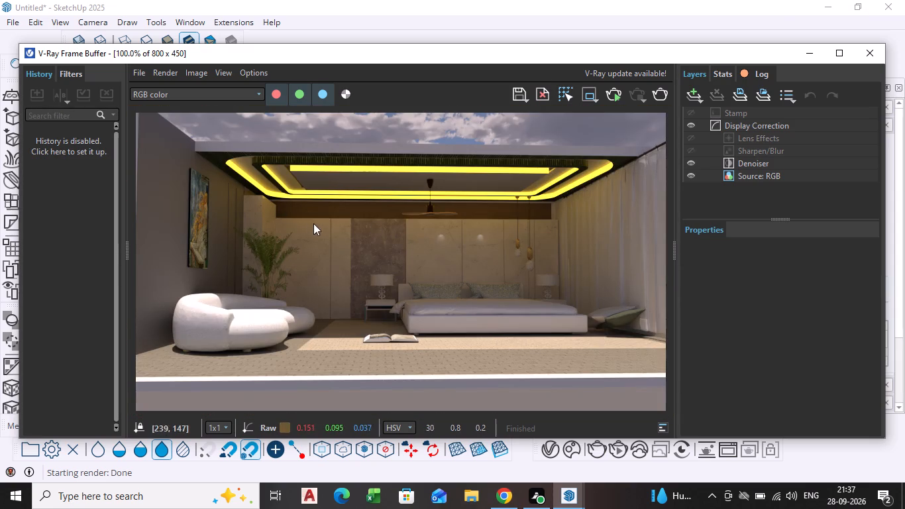
scroll(313, 225, "down", 1)
scroll(318, 225, "up", 1)
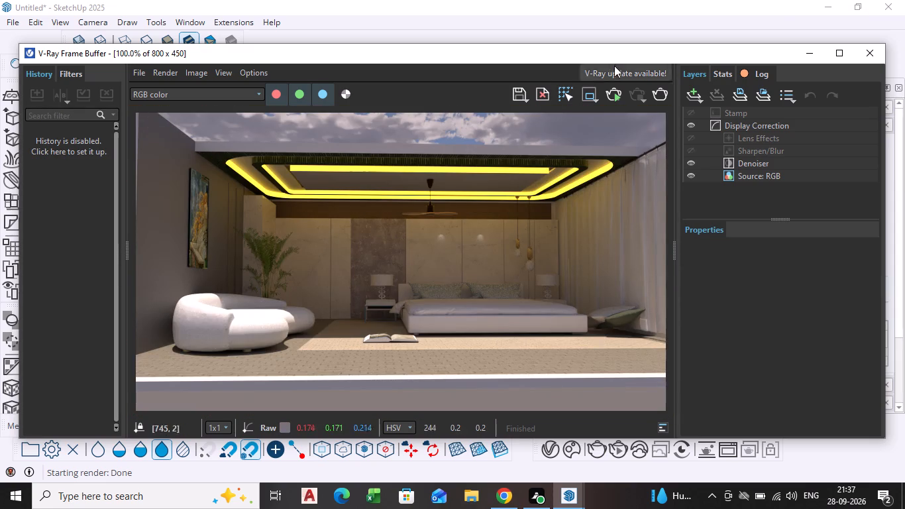
Save the finished render to the Desktop as bed room render.png, replacing the existing file.
left_click(595, 92)
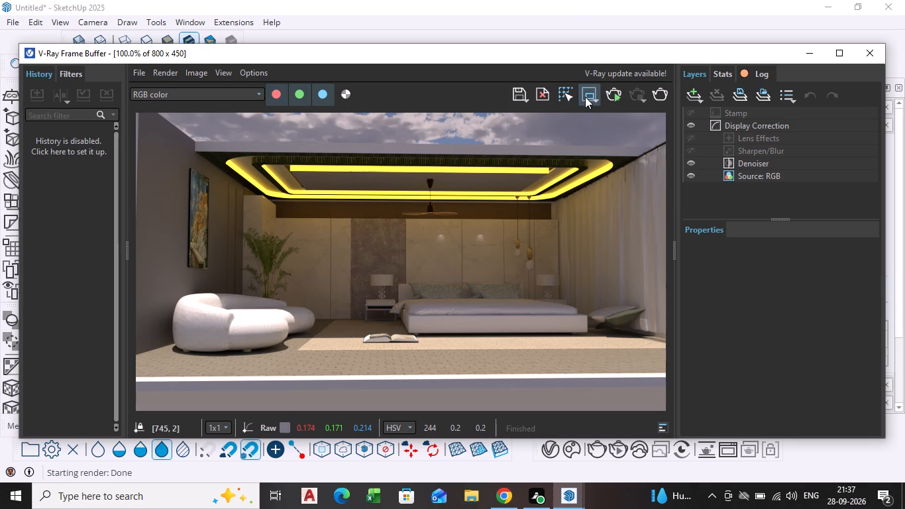
left_click(523, 94)
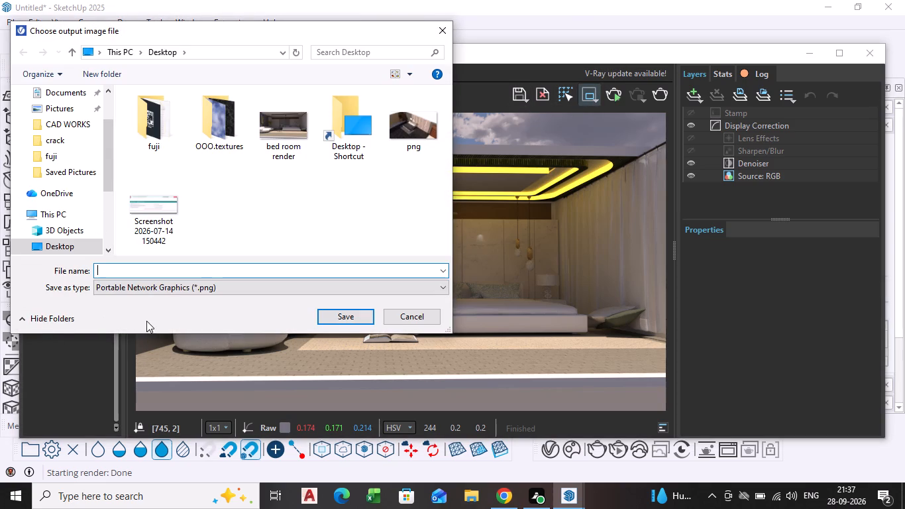
type("BE")
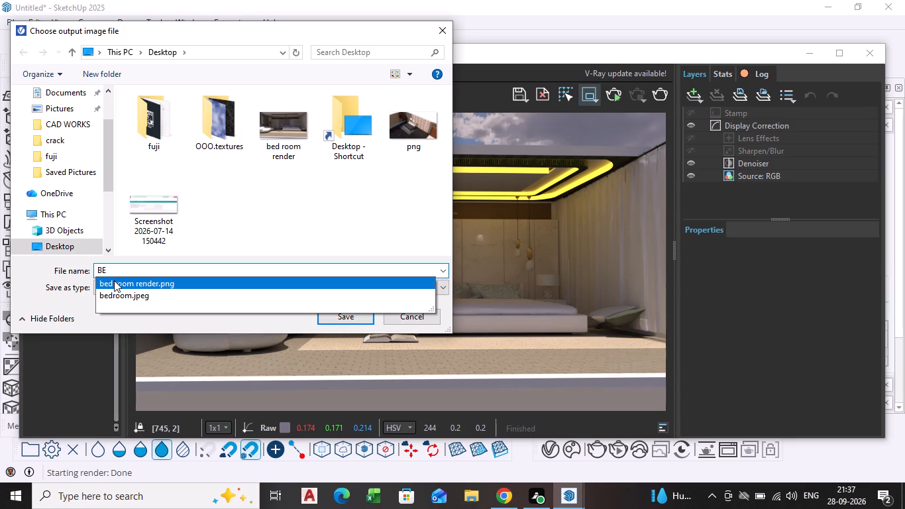
left_click(115, 281)
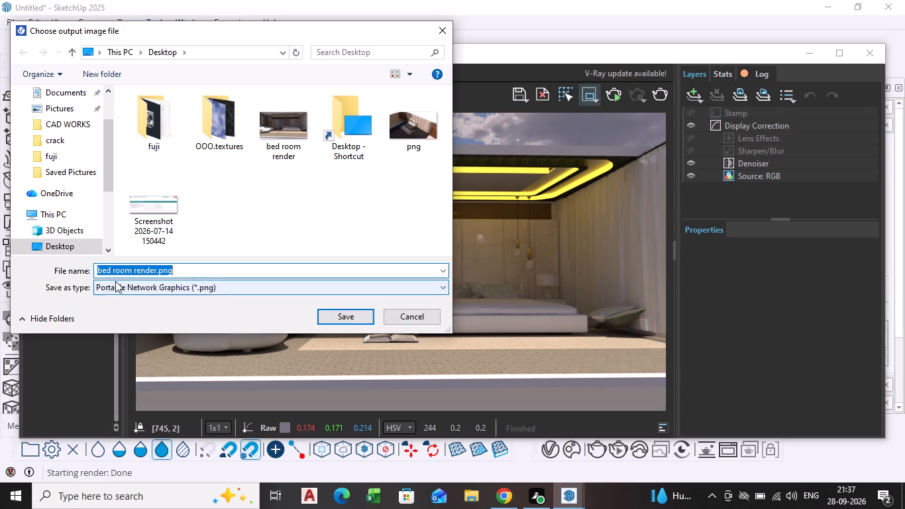
left_click(365, 319)
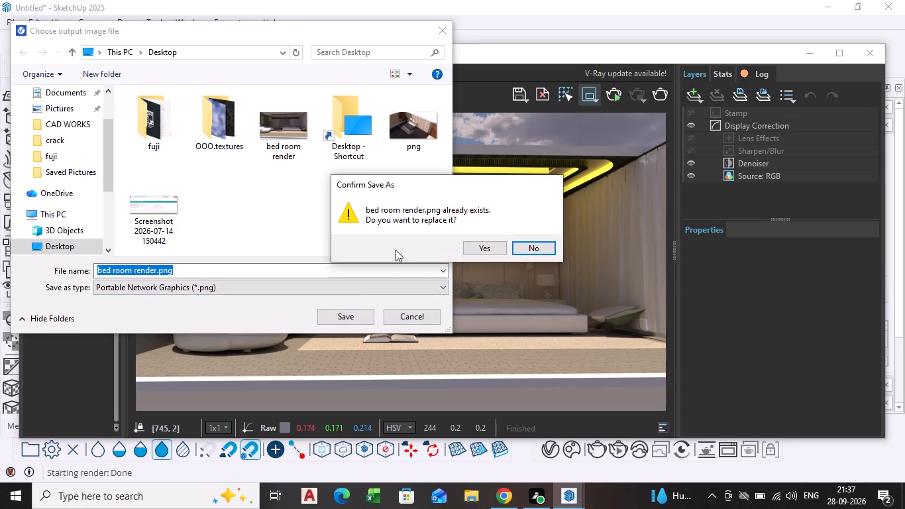
left_click(468, 245)
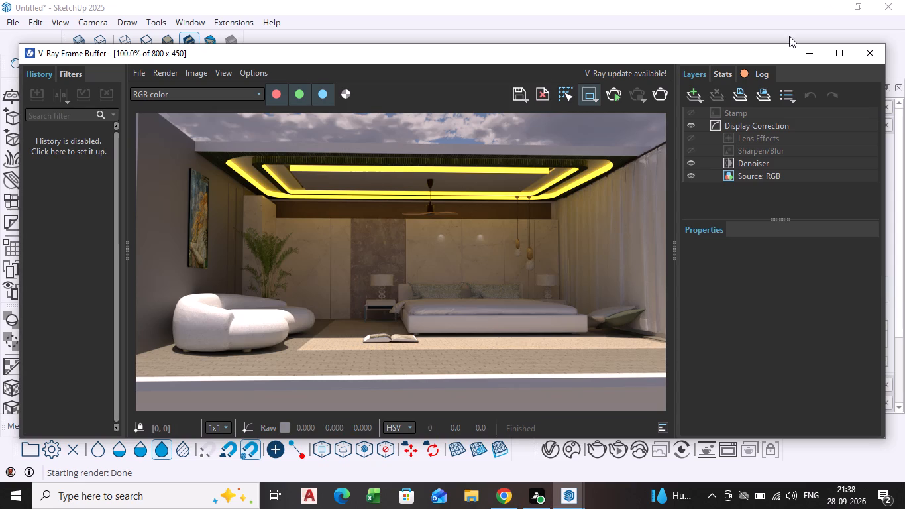
Switch to the Windows desktop and open the saved bed room render image.
left_click(904, 508)
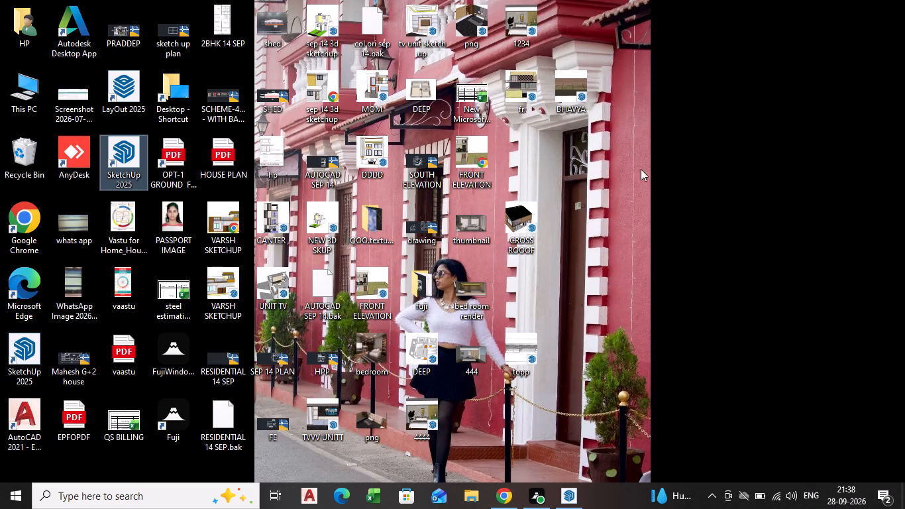
double_click(474, 305)
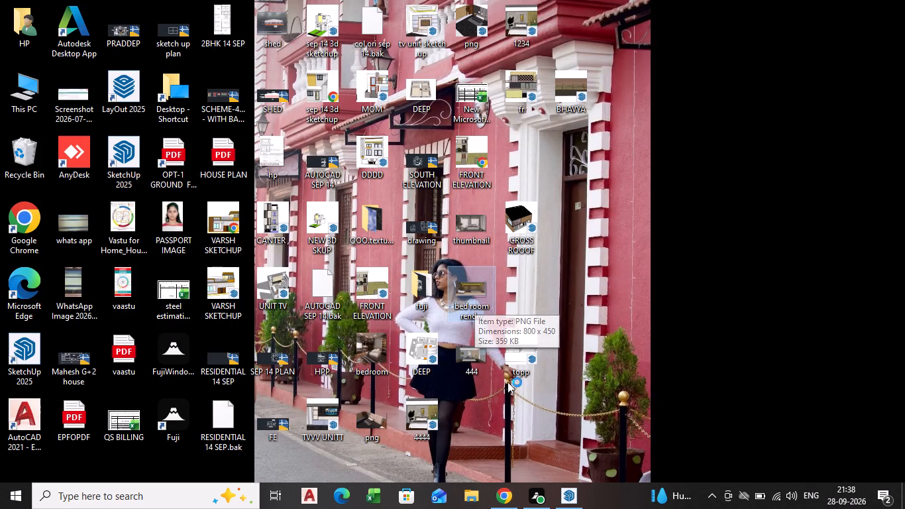
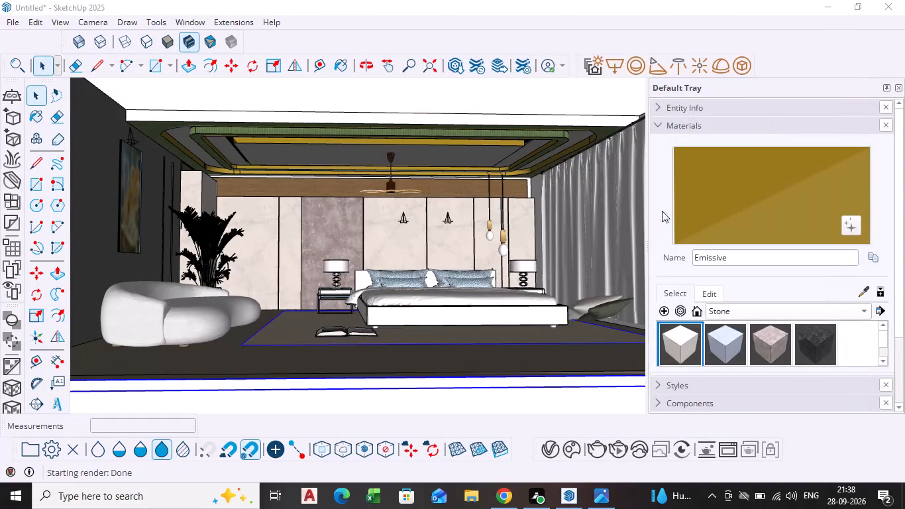
Start saving the bedroom model and purge its unused components, materials, environments, styles and tags.
key("ctrl+s")
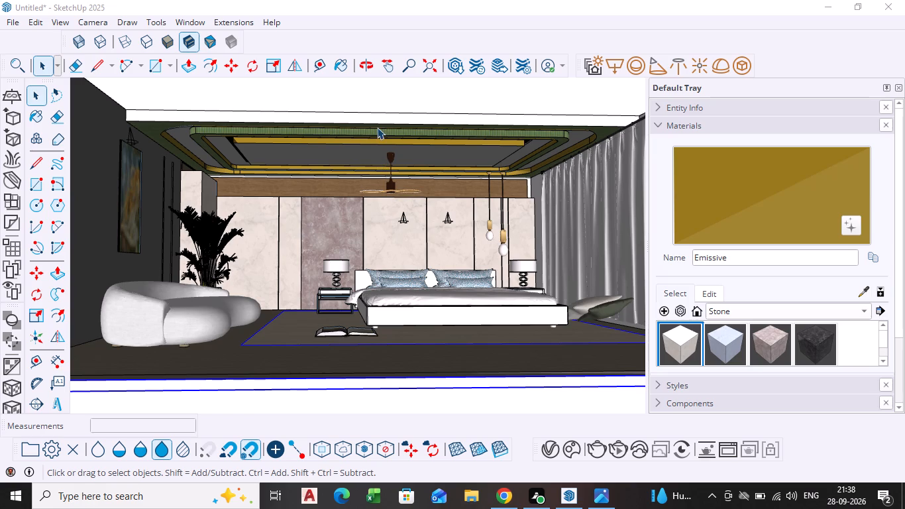
key("ctrl+s")
left_click(12, 23)
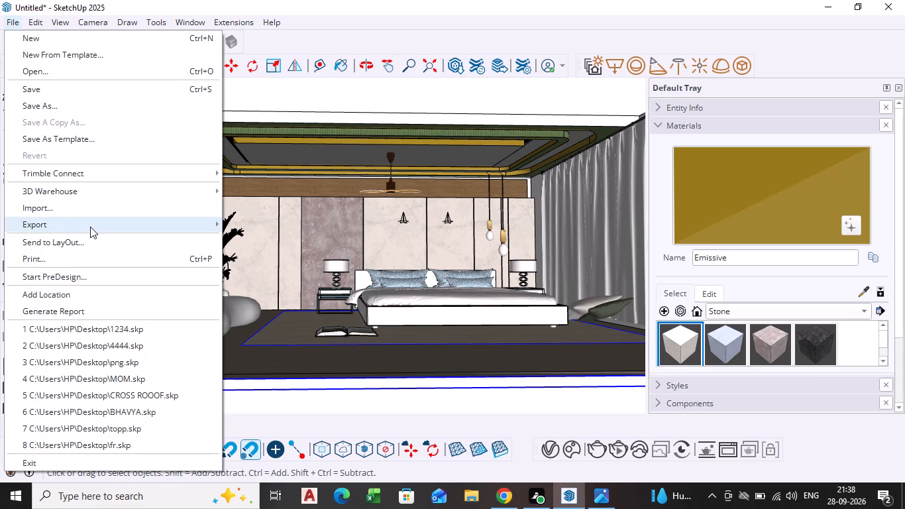
left_click(42, 89)
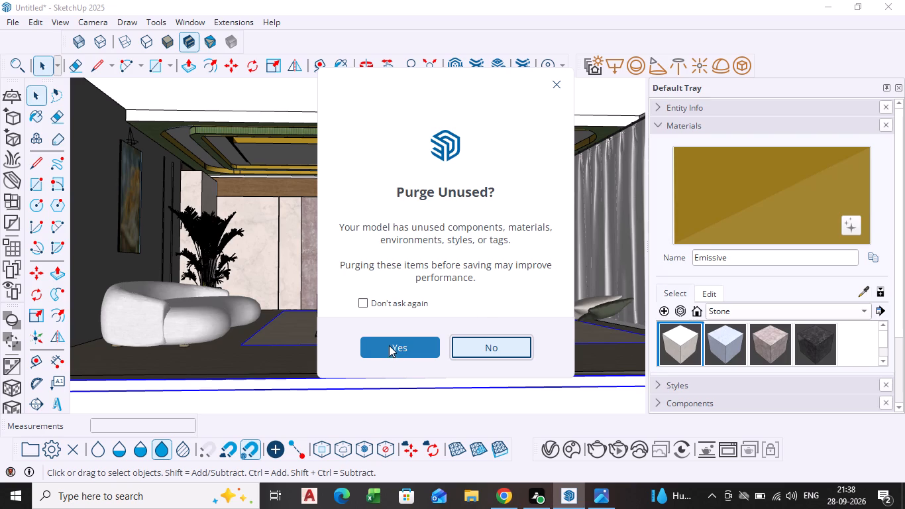
left_click(390, 344)
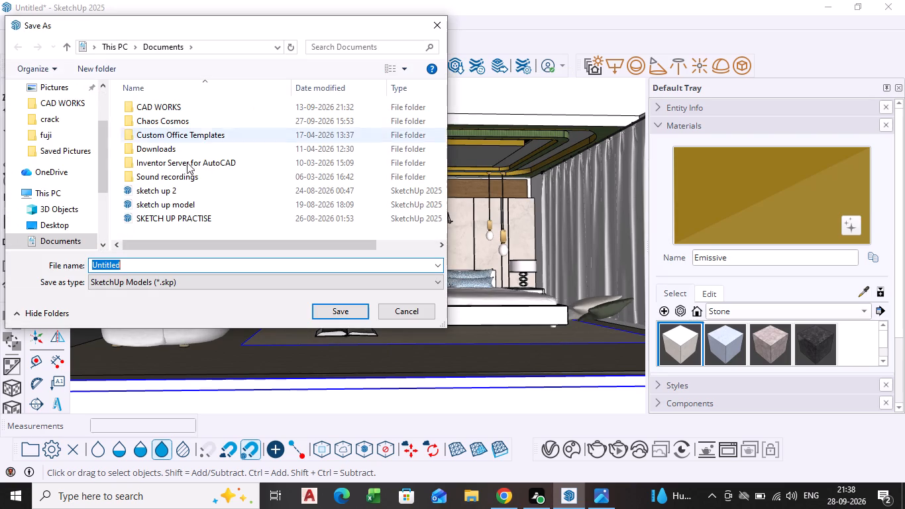
Save the model to the Desktop as a SketchUp model file named BEDROOM.
left_click(164, 262)
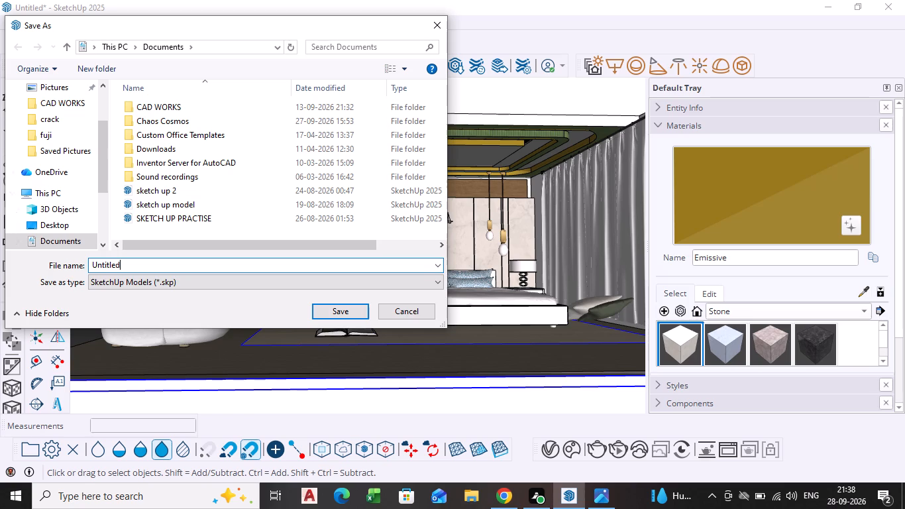
left_click(51, 223)
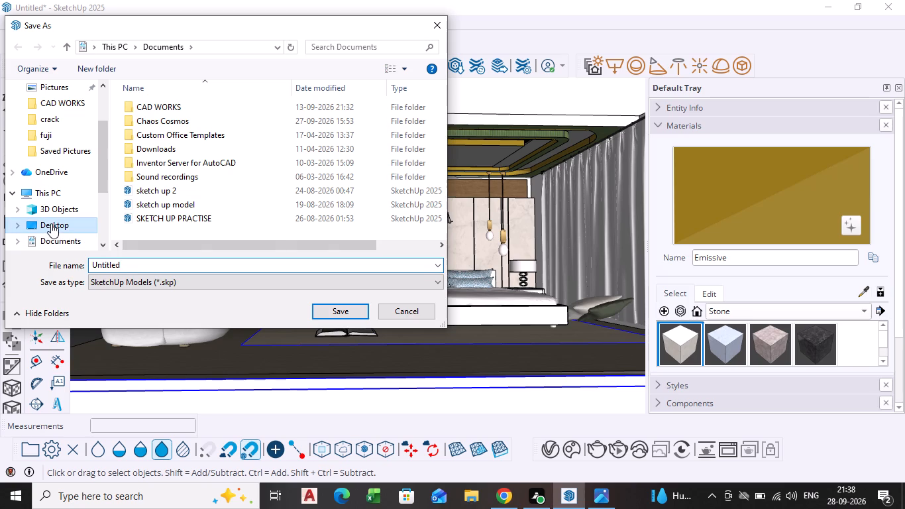
left_click(157, 258)
key("BackSpace")
type("BED")
type("ROON")
key("BackSpace")
type("M RENDER")
type("ED")
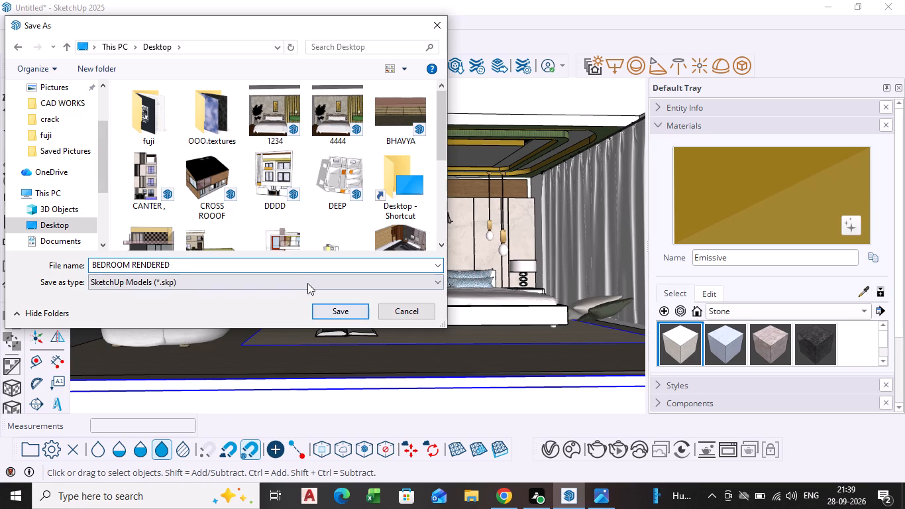
key("BackSpace")
key("BackSpace")
key("BackSpace")
key("BackSpace")
key("BackSpace")
key("BackSpace")
key("BackSpace")
key("BackSpace")
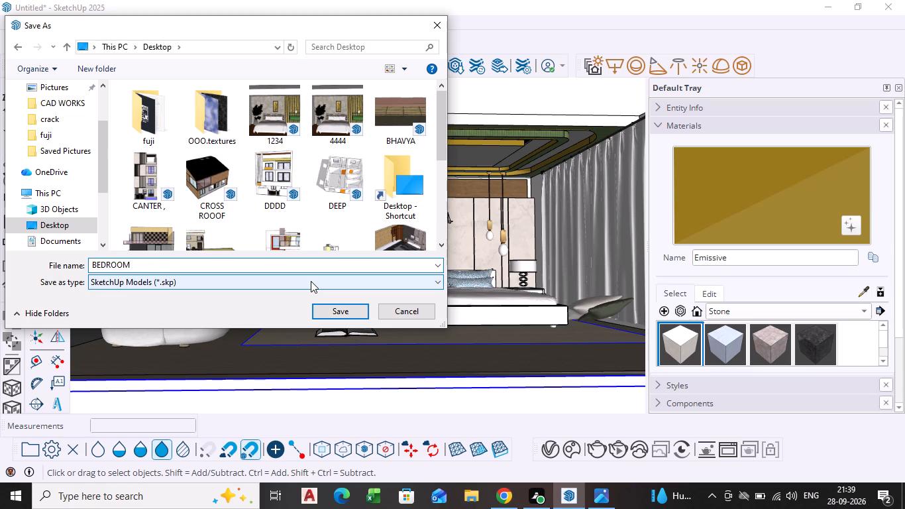
left_click(317, 310)
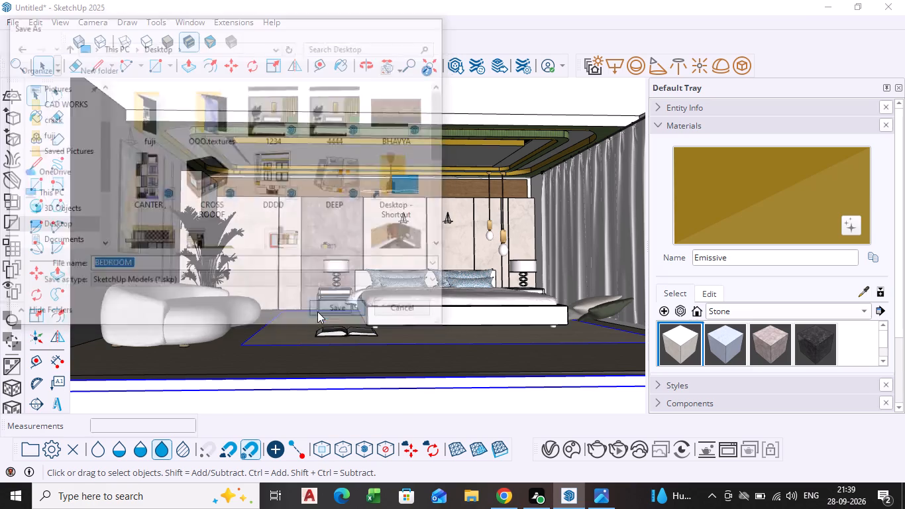